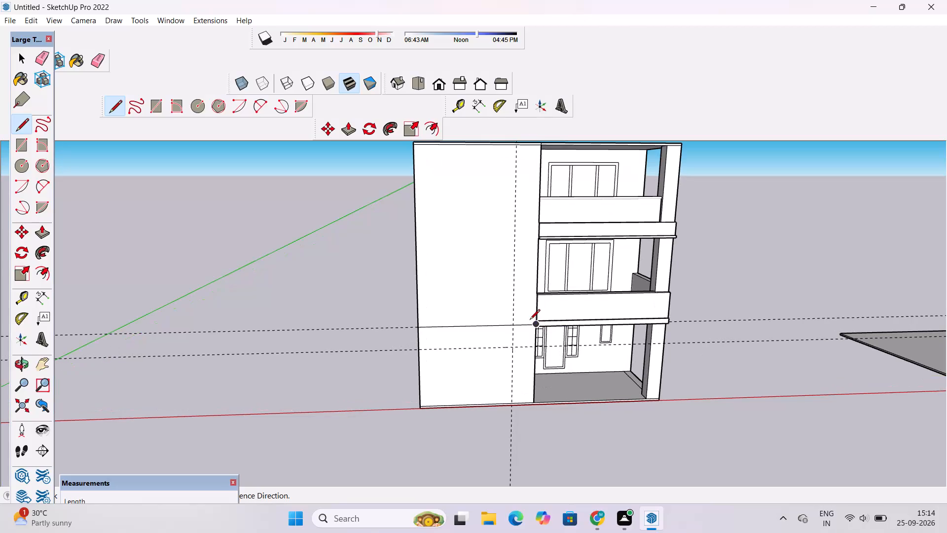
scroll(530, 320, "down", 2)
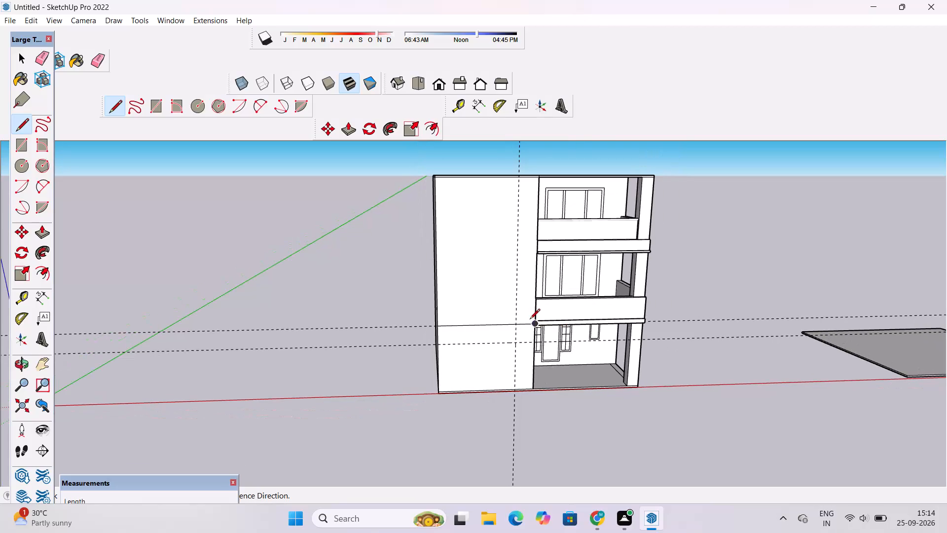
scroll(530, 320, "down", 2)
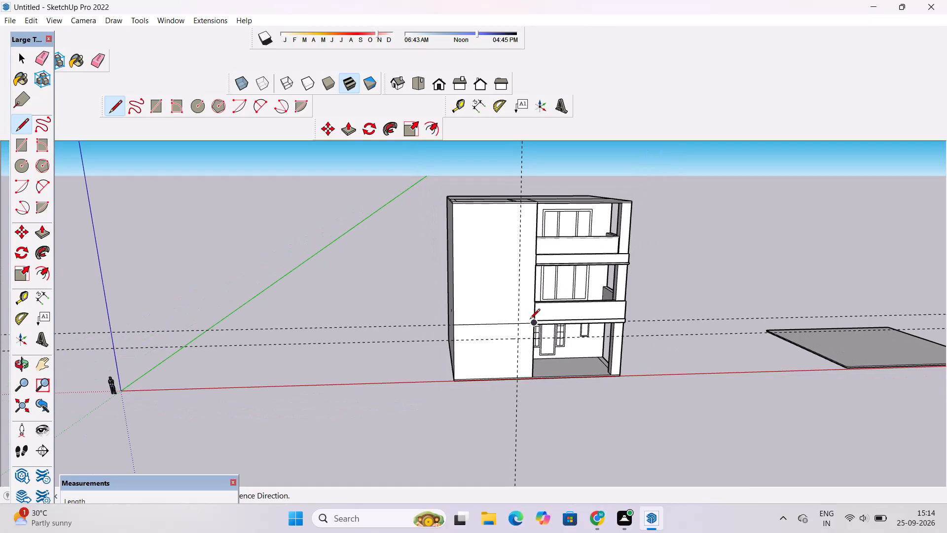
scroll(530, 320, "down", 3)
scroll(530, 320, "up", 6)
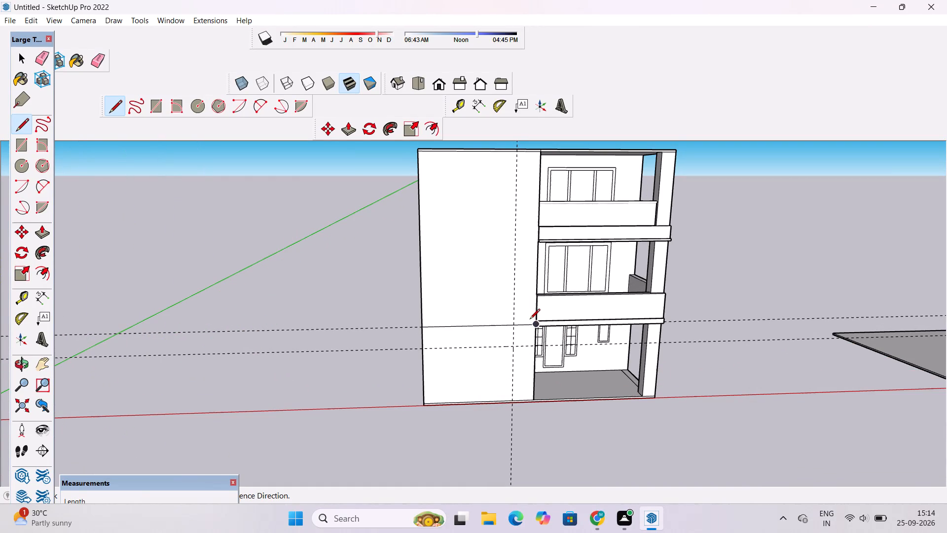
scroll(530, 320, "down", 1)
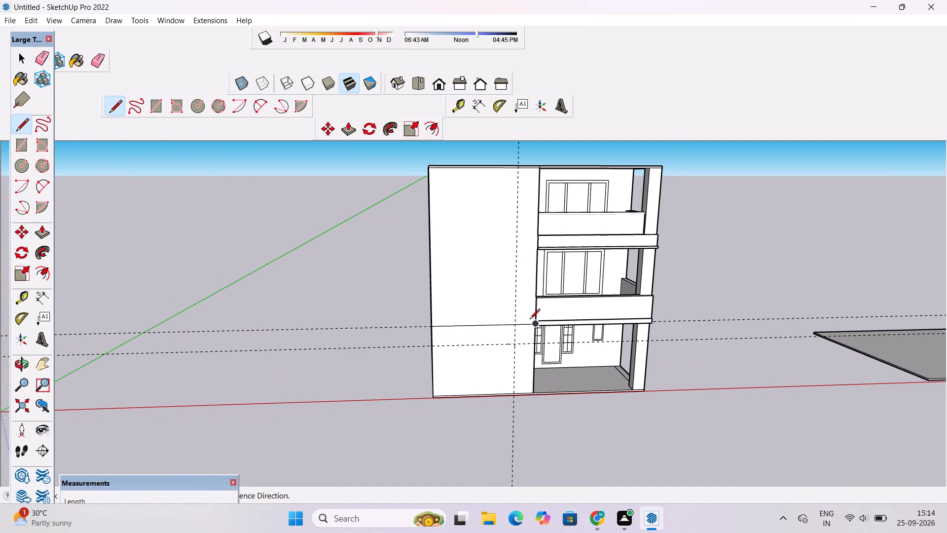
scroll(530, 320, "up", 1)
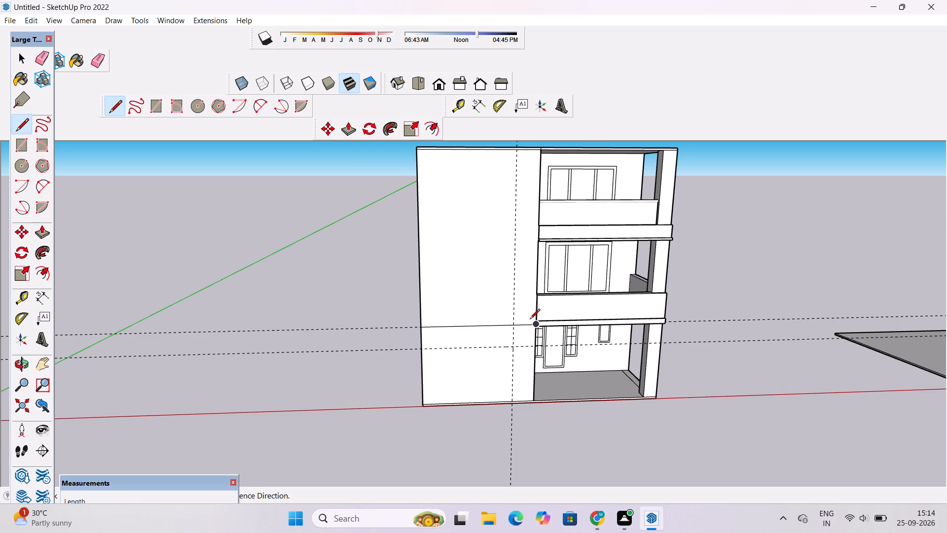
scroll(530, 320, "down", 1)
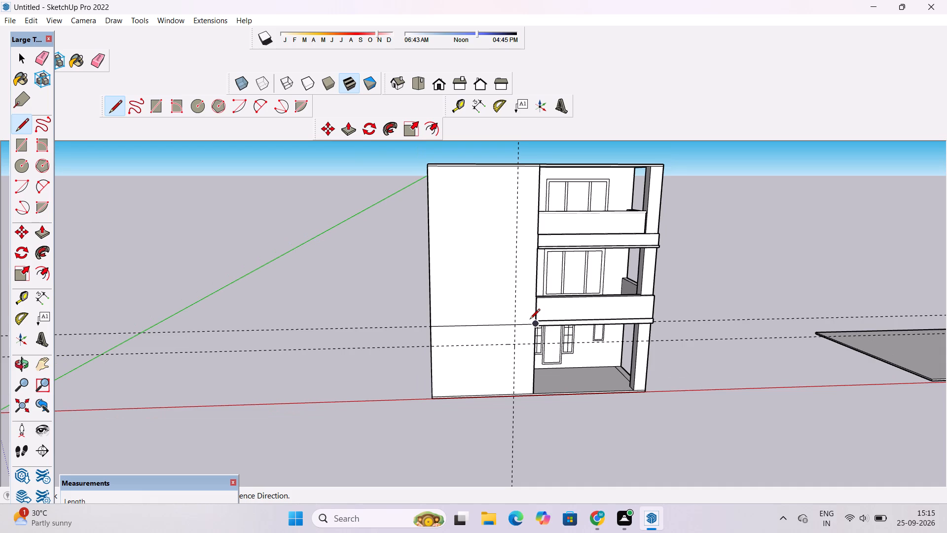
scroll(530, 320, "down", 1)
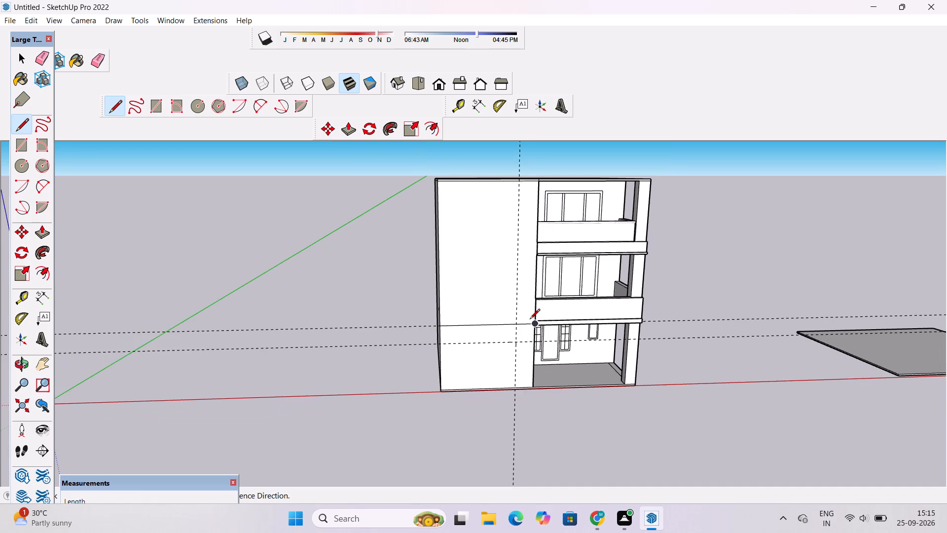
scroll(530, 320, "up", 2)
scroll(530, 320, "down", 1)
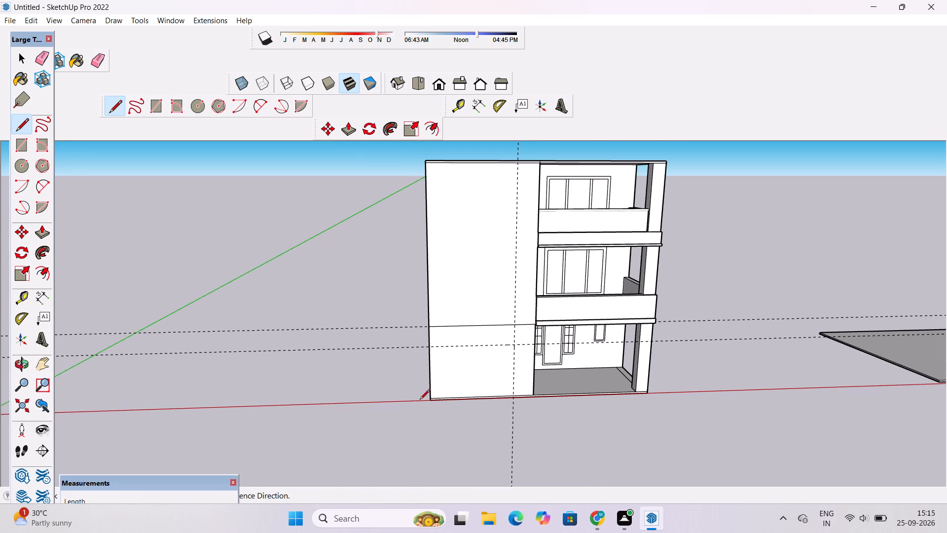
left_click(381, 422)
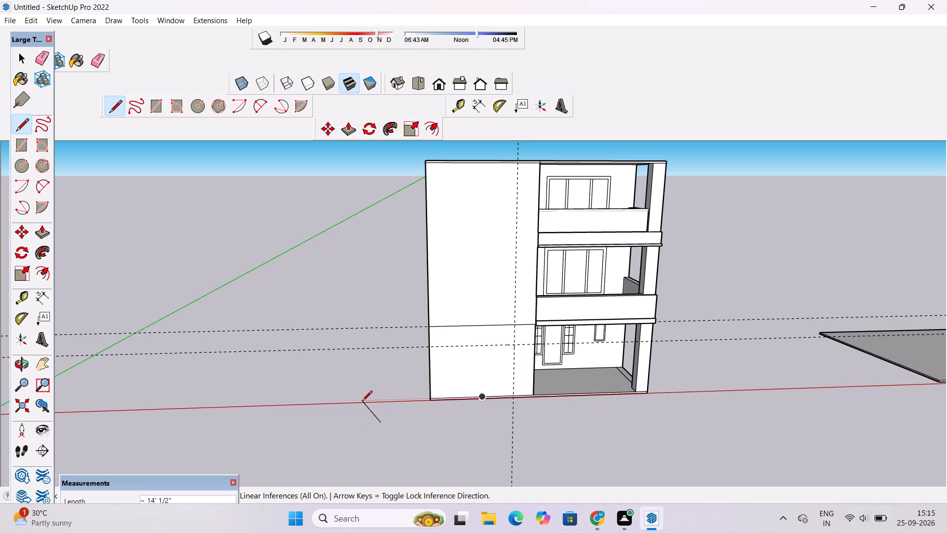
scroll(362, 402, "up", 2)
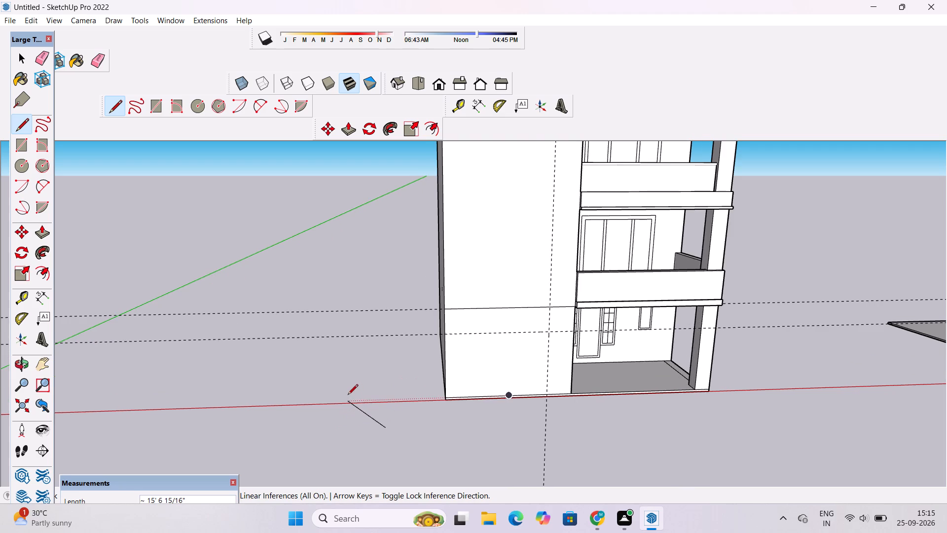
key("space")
Draw a 22' 6" line along the lower guide from the blank wall's outer edge to the vertical guide, continuing 14' 6" down to the base.
scroll(348, 395, "down", 5)
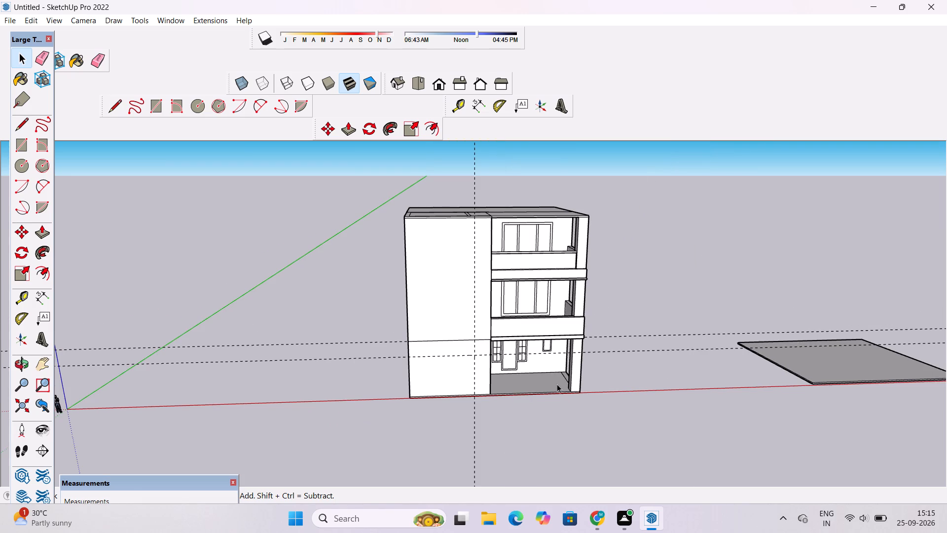
scroll(557, 384, "up", 3)
scroll(417, 381, "down", 3)
scroll(441, 356, "up", 7)
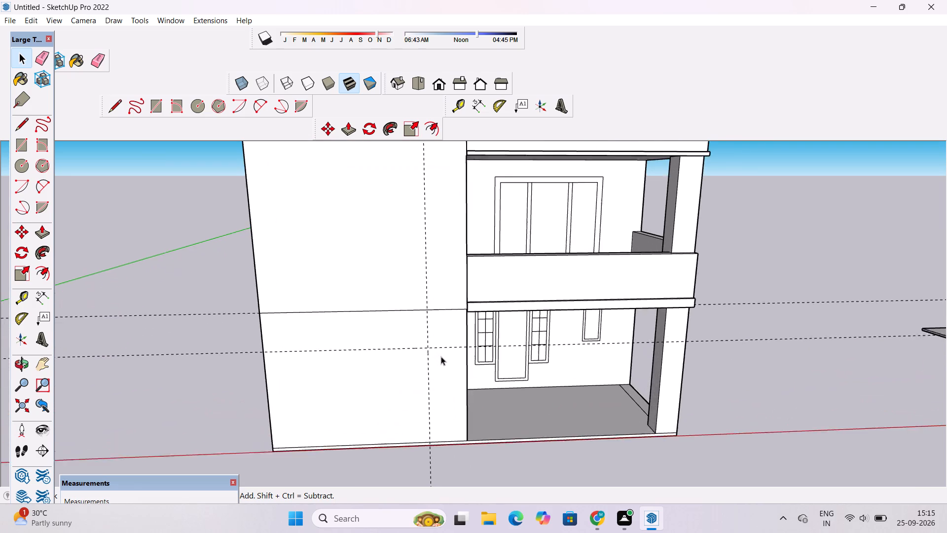
scroll(441, 356, "up", 2)
key("l")
scroll(426, 357, "down", 2)
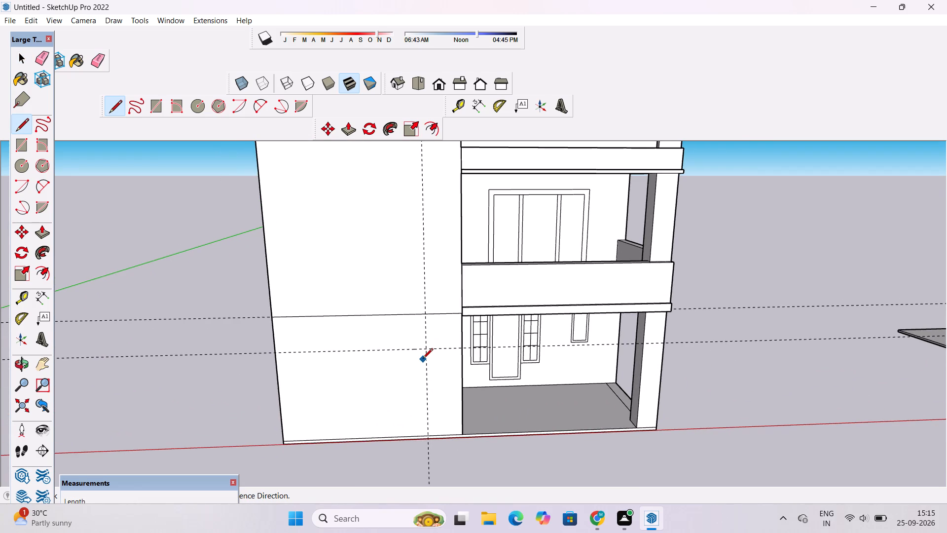
scroll(423, 359, "down", 2)
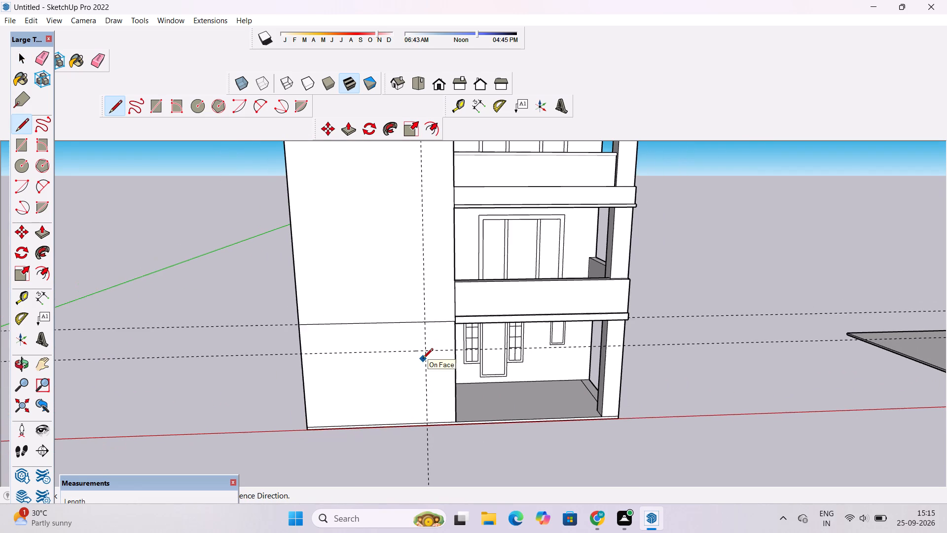
scroll(423, 359, "up", 4)
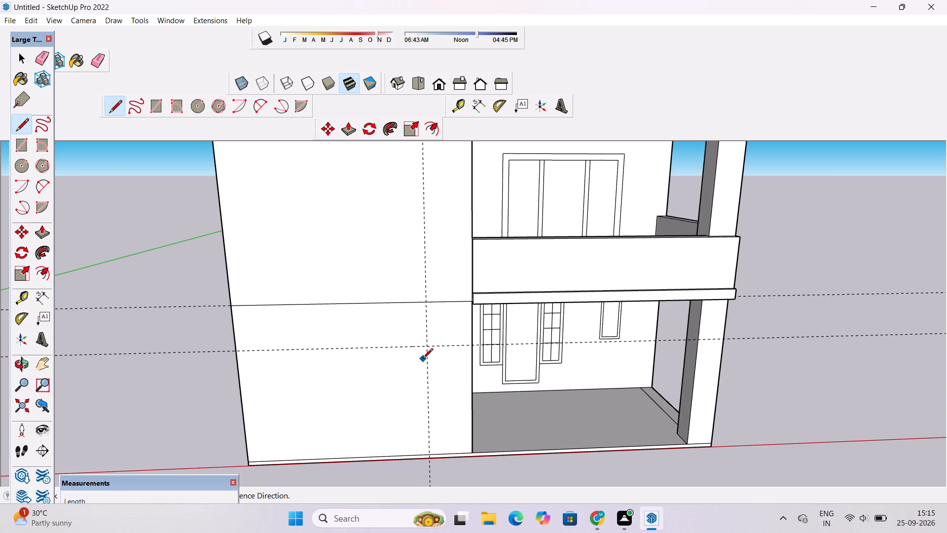
scroll(423, 359, "down", 1)
scroll(423, 359, "up", 2)
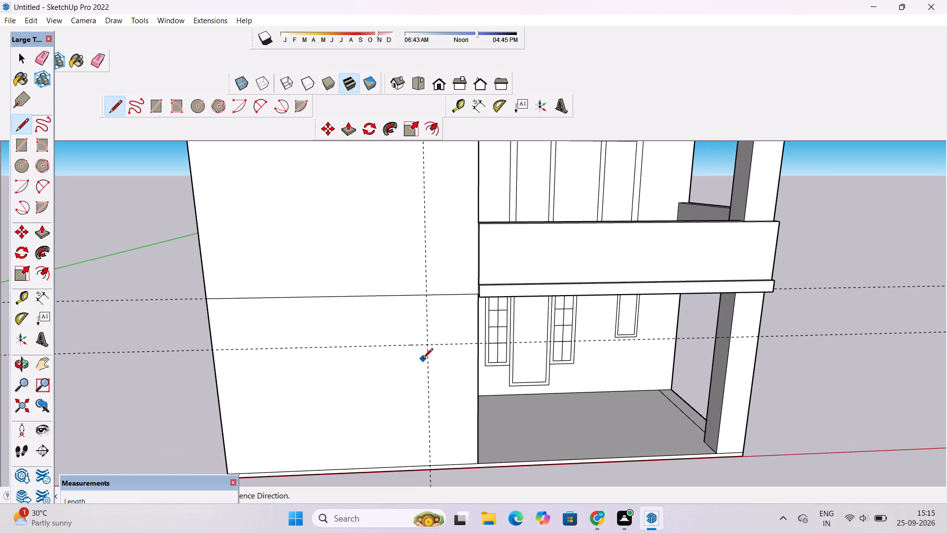
scroll(423, 359, "down", 1)
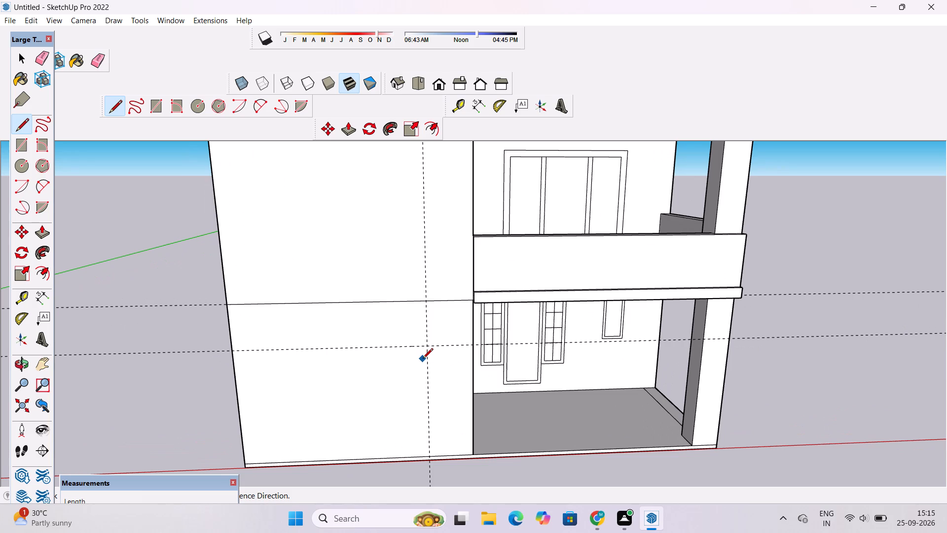
scroll(298, 372, "down", 1)
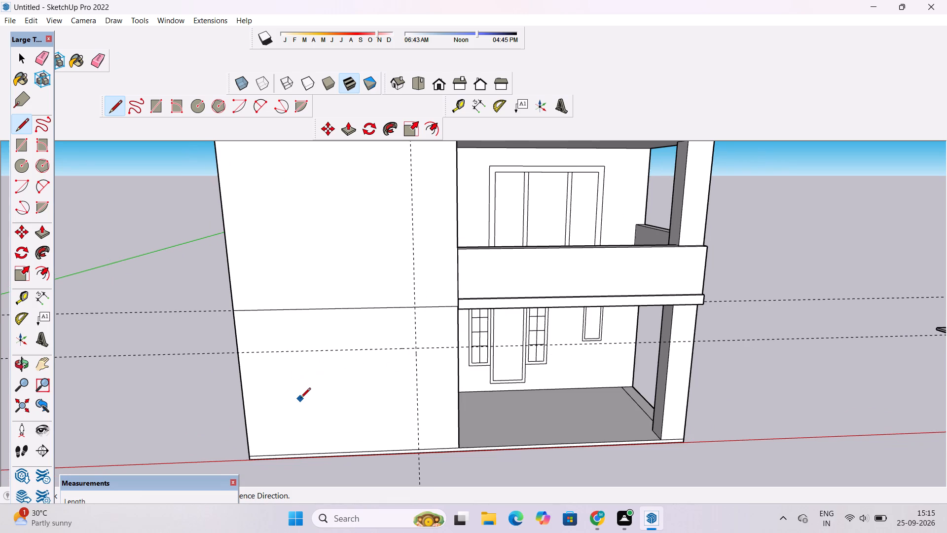
scroll(300, 396, "down", 2)
scroll(283, 398, "up", 3)
scroll(283, 398, "down", 4)
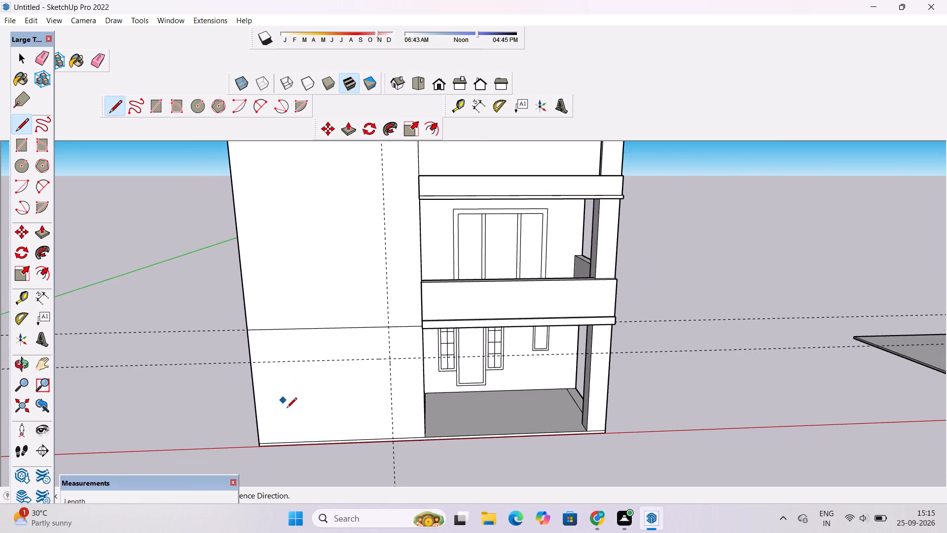
scroll(287, 410, "up", 4)
scroll(254, 374, "up", 2)
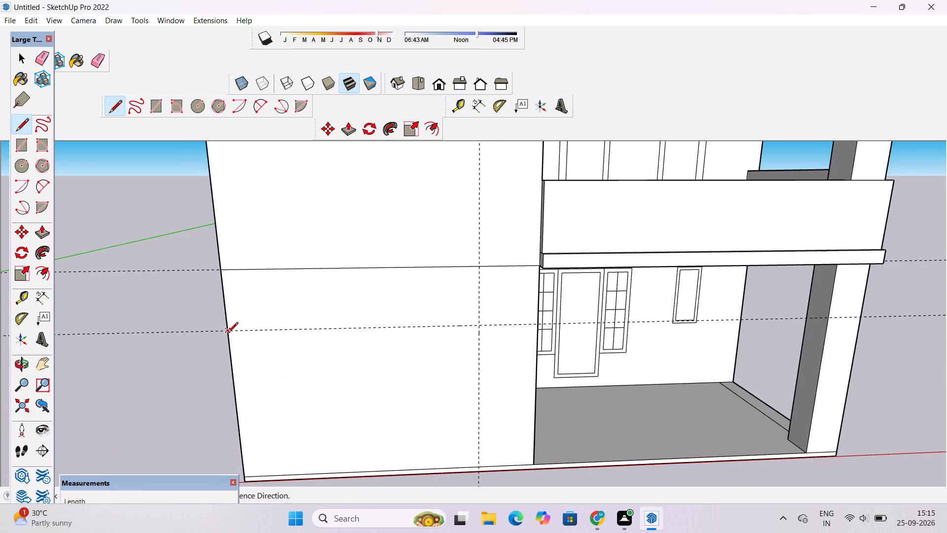
scroll(228, 333, "down", 3)
left_click(228, 333)
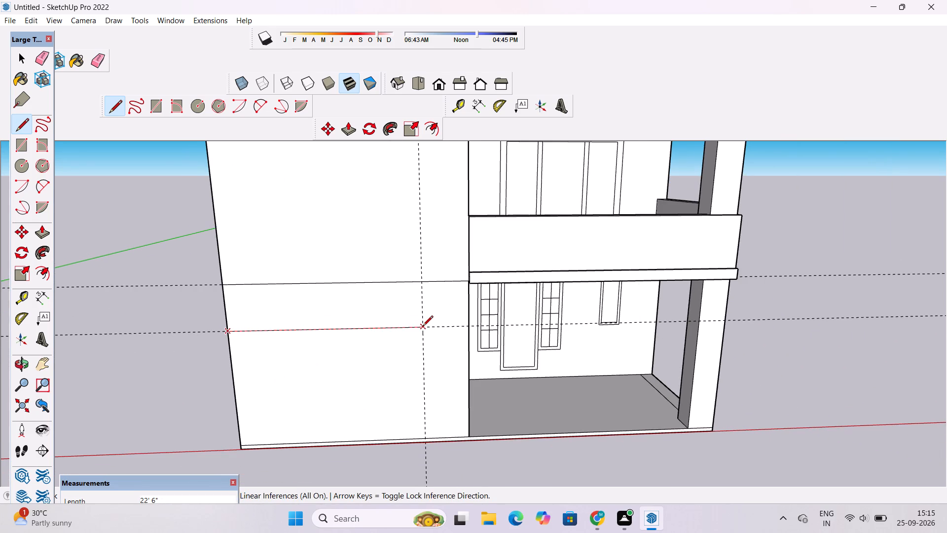
left_click(423, 327)
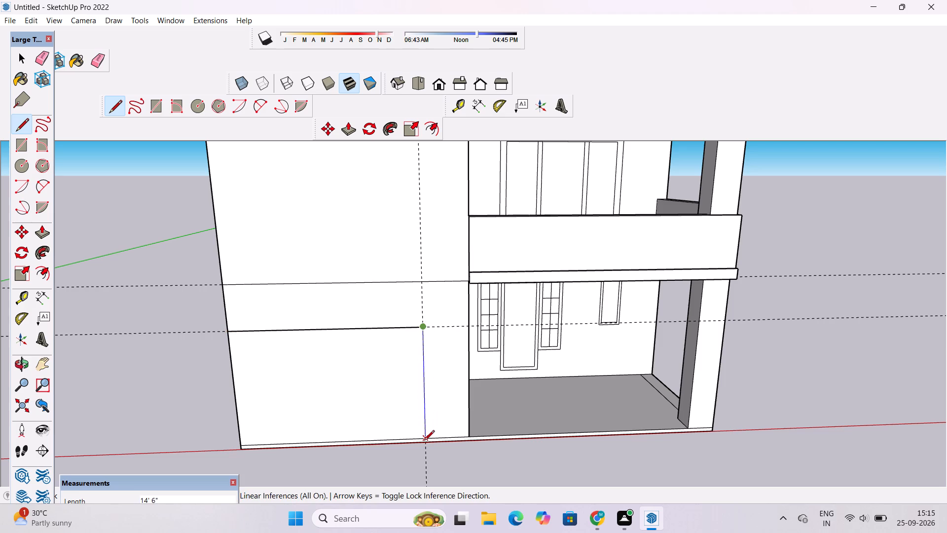
left_click(424, 446)
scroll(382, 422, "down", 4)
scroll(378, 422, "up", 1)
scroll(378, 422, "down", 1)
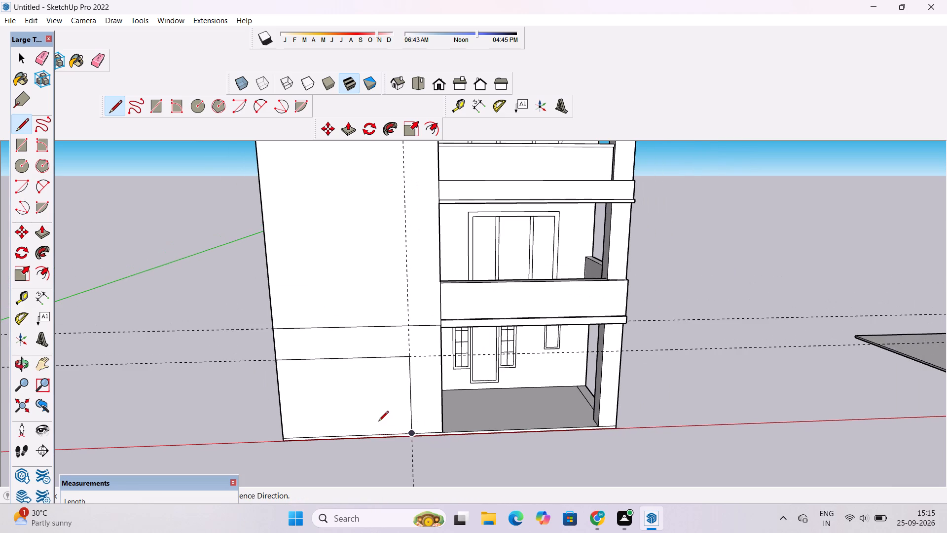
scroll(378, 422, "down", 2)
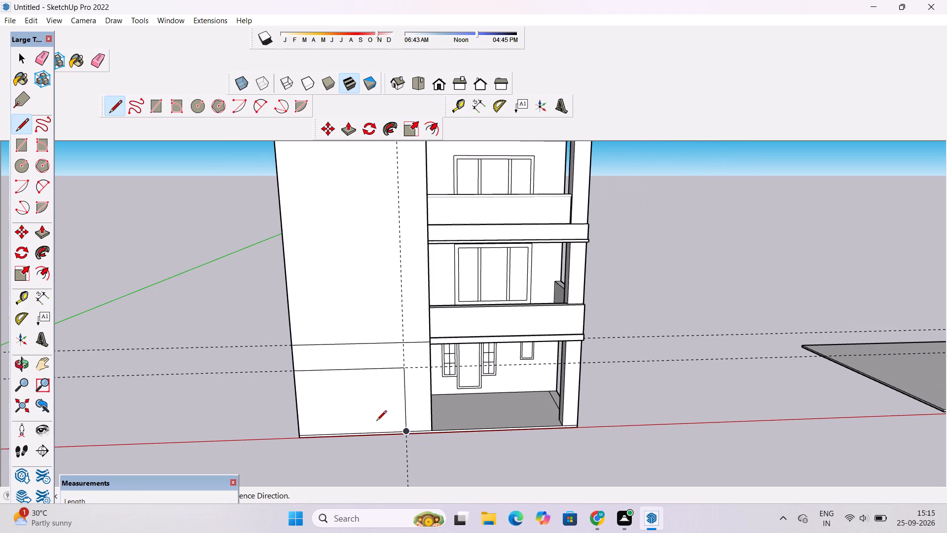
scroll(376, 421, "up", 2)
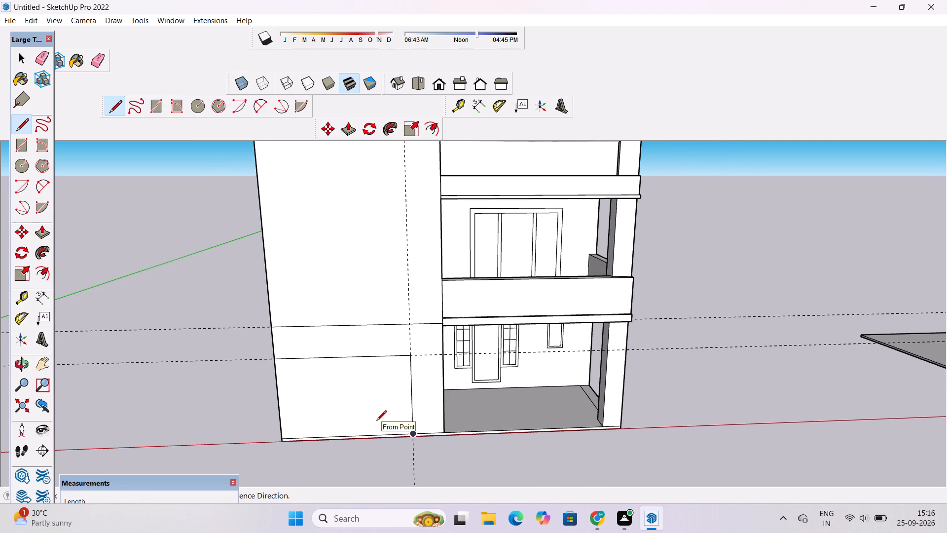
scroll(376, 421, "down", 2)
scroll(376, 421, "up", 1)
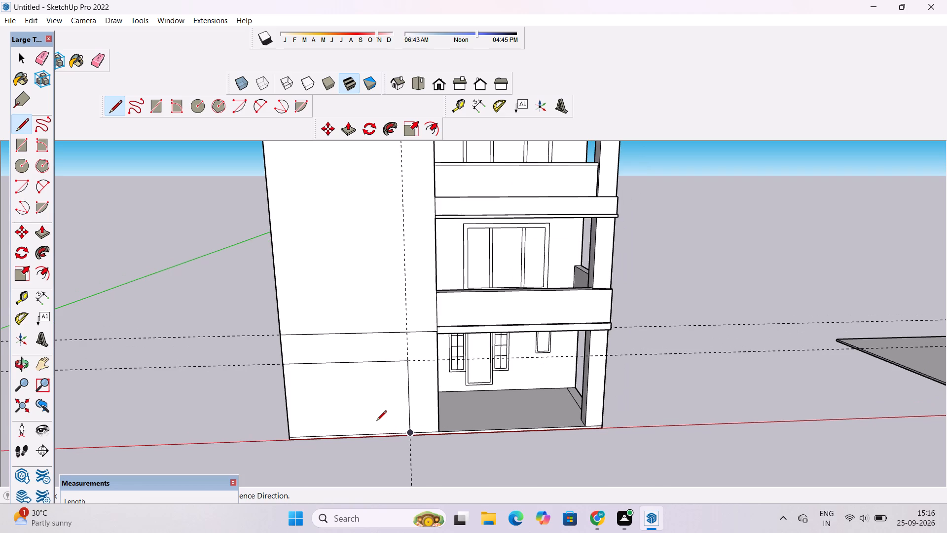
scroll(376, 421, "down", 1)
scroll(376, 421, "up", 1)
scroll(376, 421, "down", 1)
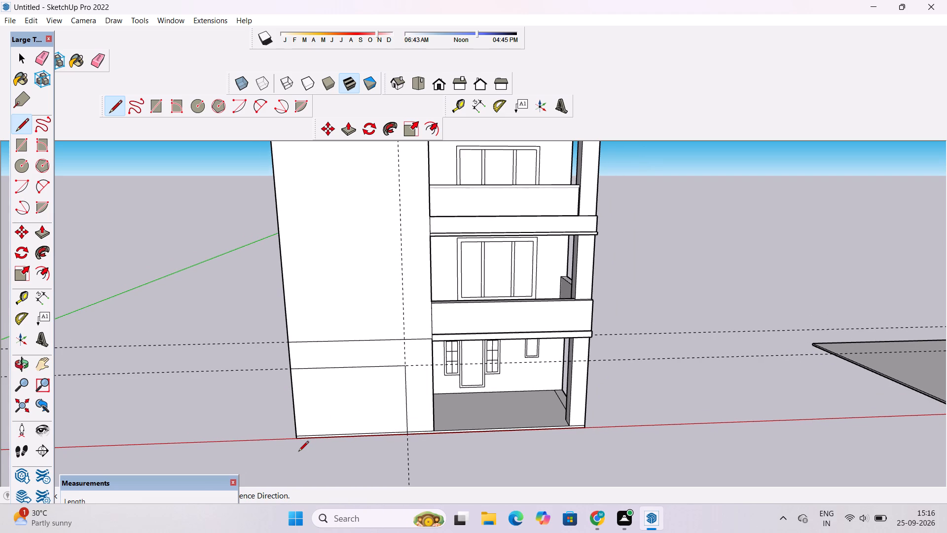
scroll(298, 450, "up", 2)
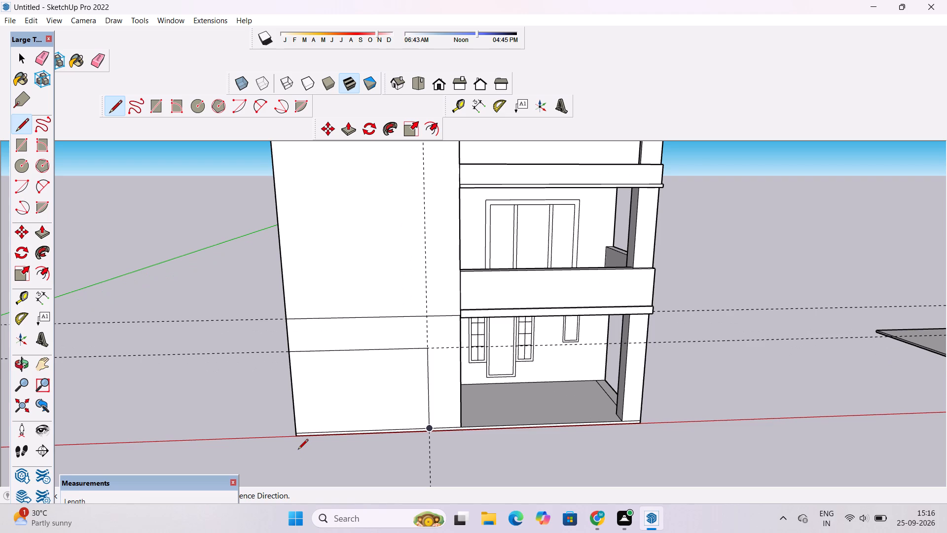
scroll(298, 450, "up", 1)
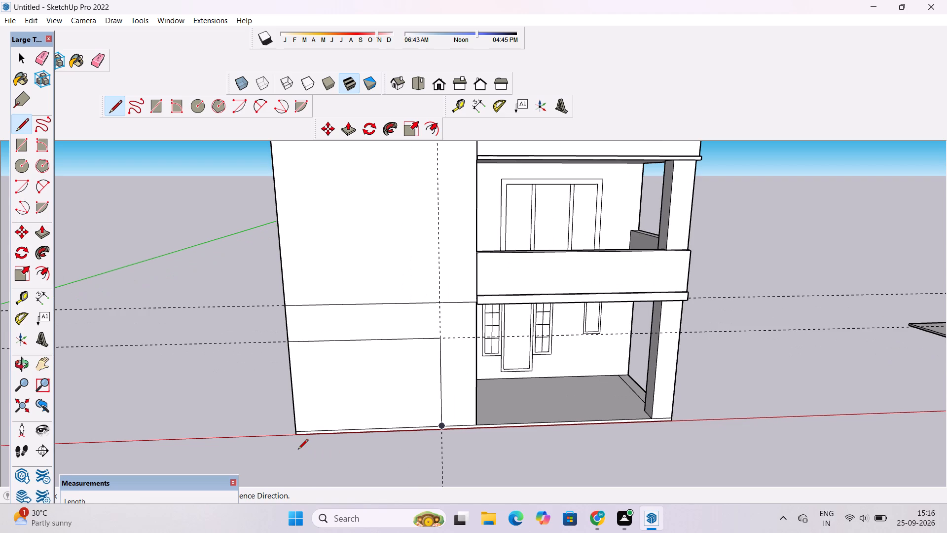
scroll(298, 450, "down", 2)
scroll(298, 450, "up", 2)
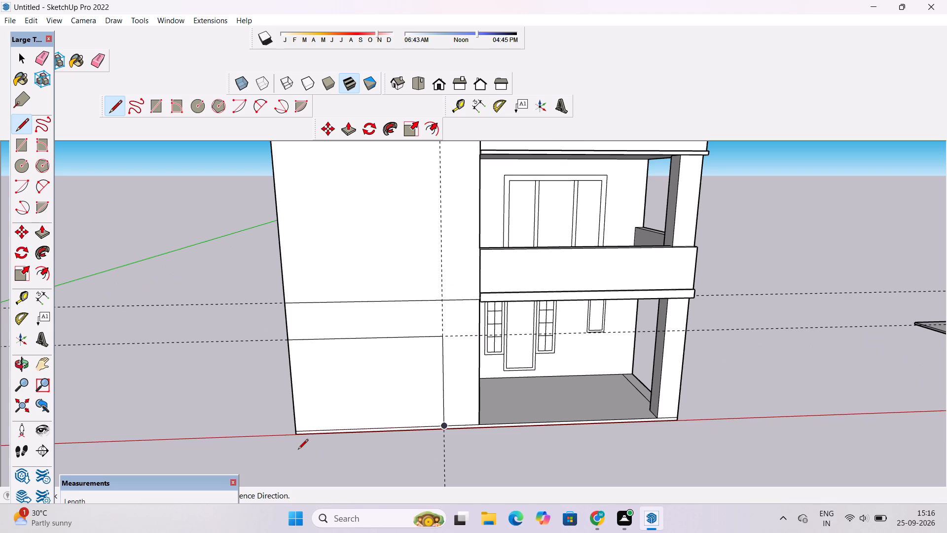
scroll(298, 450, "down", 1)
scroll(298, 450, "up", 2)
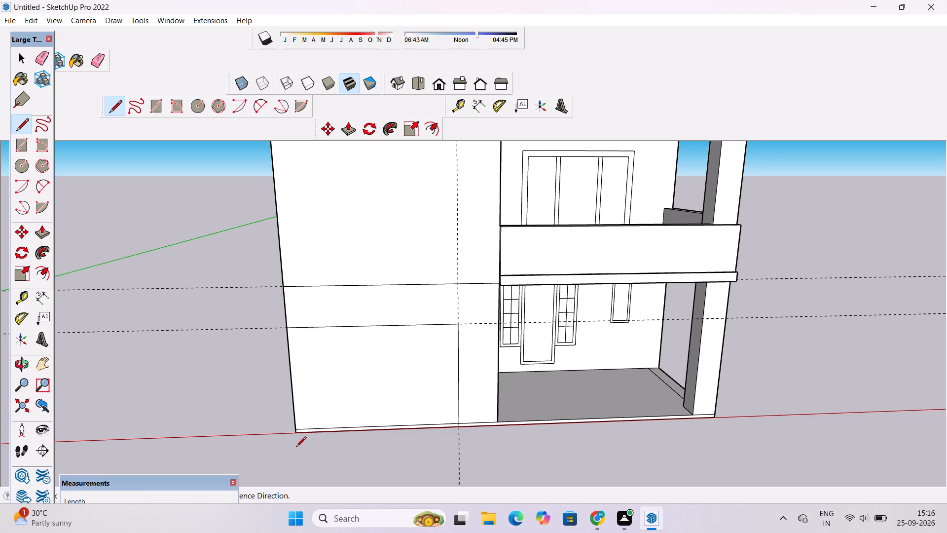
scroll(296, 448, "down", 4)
Erase the two horizontal guides and the vertical guide from the blank front wall.
key("space")
scroll(253, 413, "down", 3)
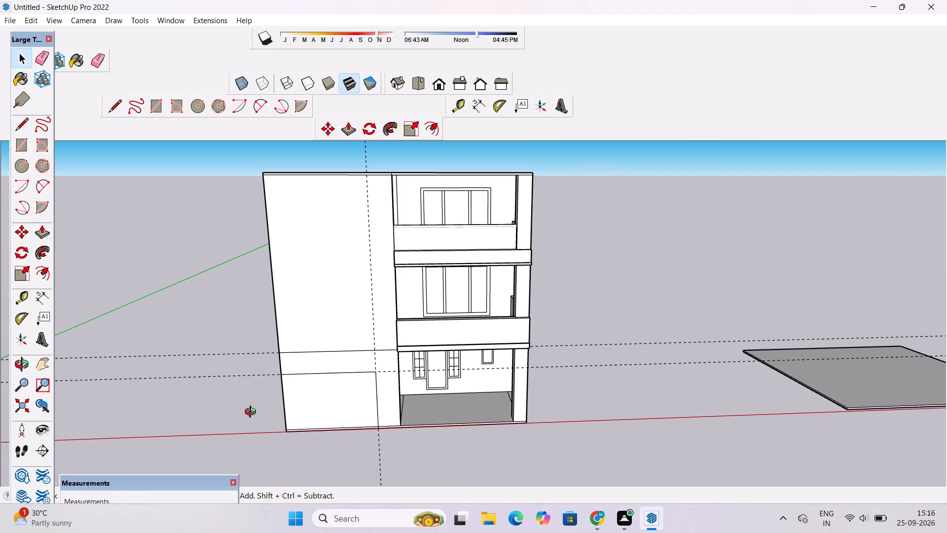
key("o")
scroll(253, 413, "down", 3)
left_click_drag(249, 418, 325, 433, "shift")
scroll(330, 422, "up", 4)
left_click_drag(305, 416, 366, 406, "shift")
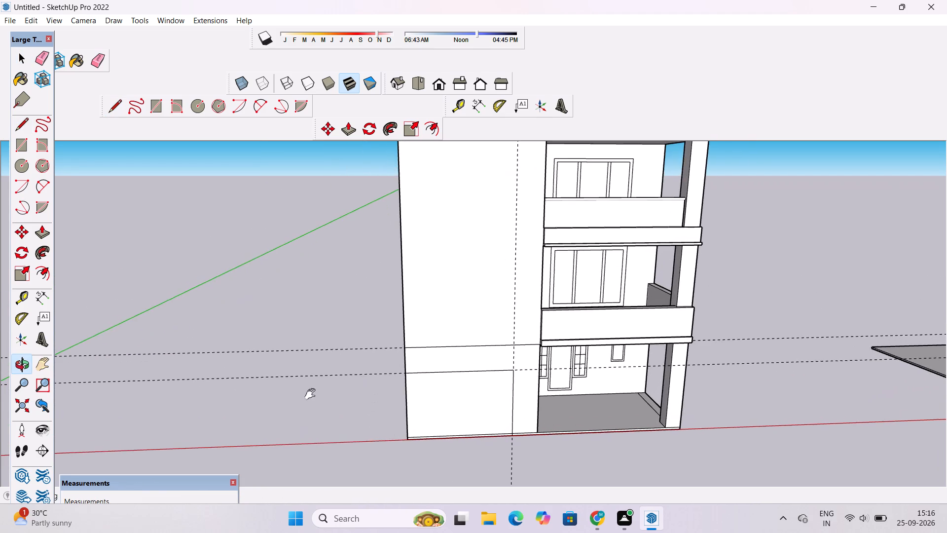
scroll(305, 393, "up", 2, "shift")
scroll(306, 394, "down", 5, "shift")
left_click_drag(334, 390, 383, 420, "shift")
key("e")
scroll(326, 399, "down", 3)
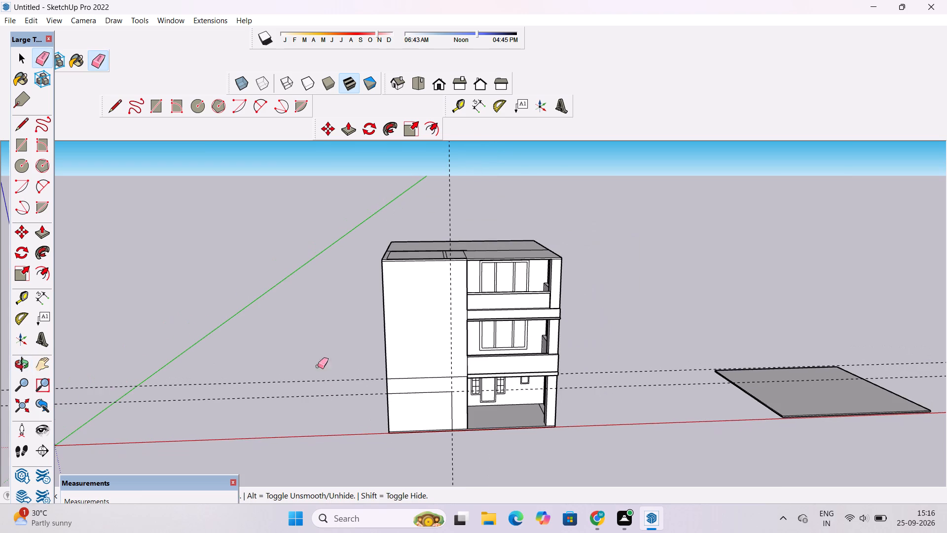
left_click_drag(318, 354, 318, 410)
scroll(304, 379, "up", 4)
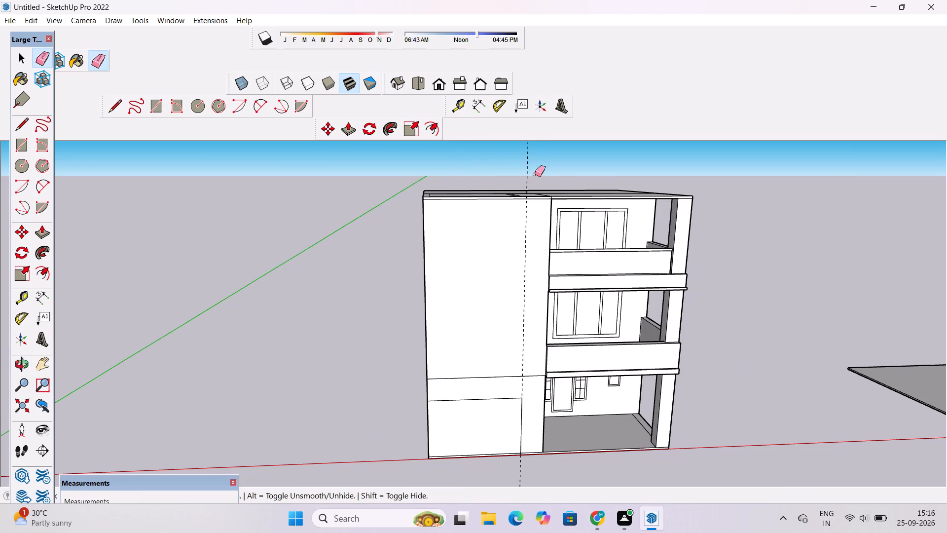
left_click_drag(529, 169, 524, 171)
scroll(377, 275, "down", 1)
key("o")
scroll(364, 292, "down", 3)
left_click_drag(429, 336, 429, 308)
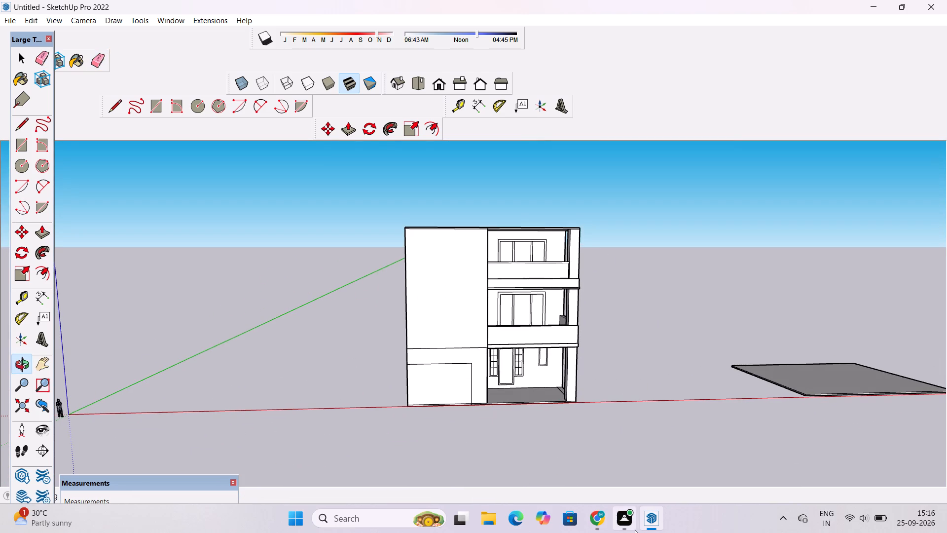
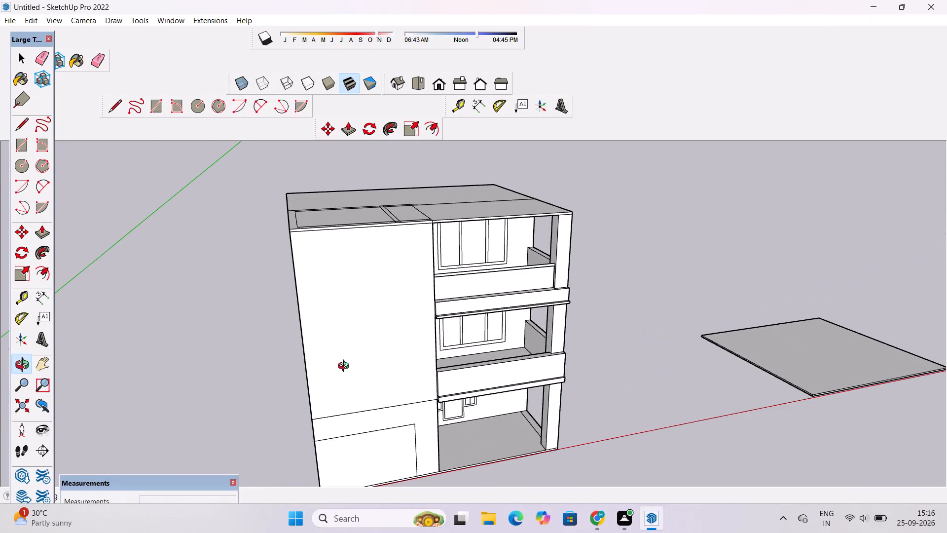
Examine the divided blank front wall, the balconies and the outlined roof surface from several angles.
left_click_drag(392, 418, 350, 364)
left_click_drag(350, 364, 398, 404, "shift")
scroll(398, 404, "up", 1)
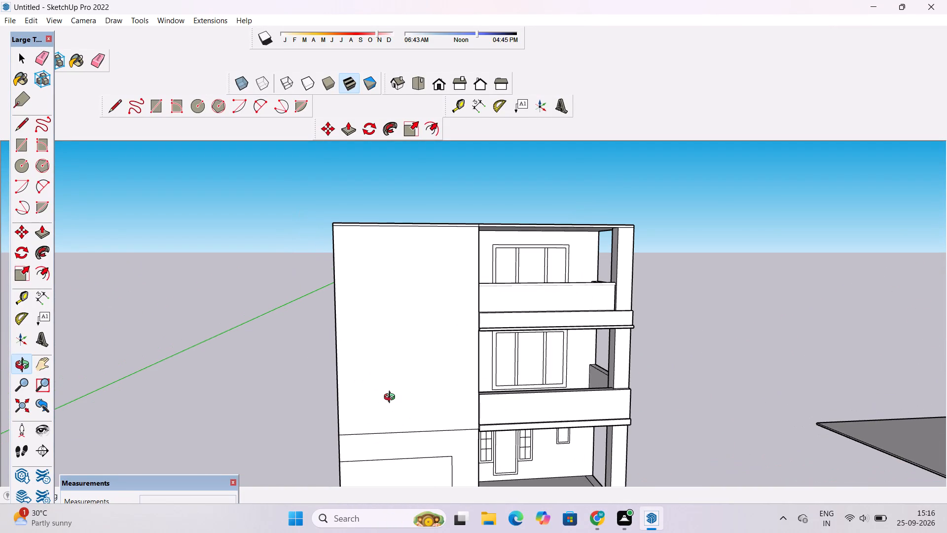
scroll(392, 398, "up", 1)
left_click_drag(340, 397, 406, 397, "shift")
scroll(406, 397, "down", 1)
left_click_drag(408, 394, 399, 397)
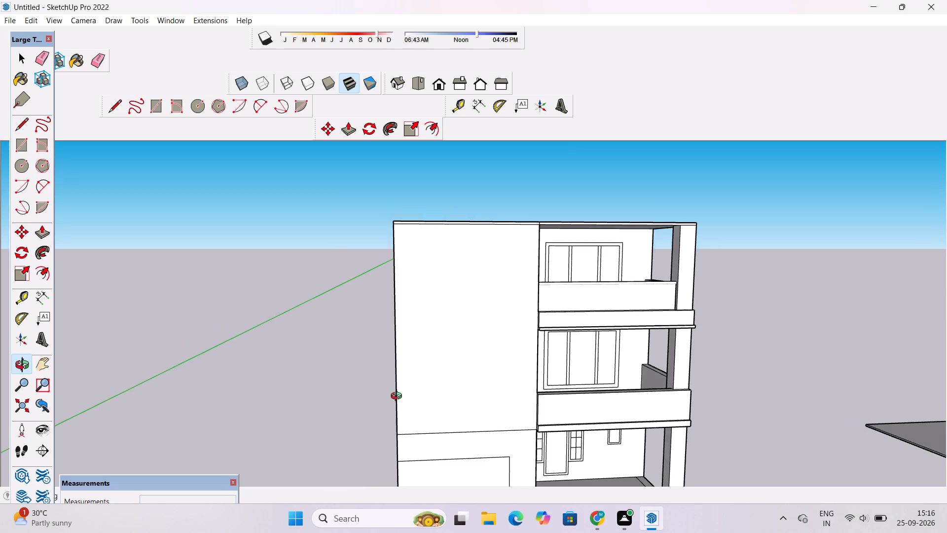
left_click_drag(399, 397, 377, 400)
left_click_drag(372, 400, 351, 412, "shift")
left_click_drag(351, 414, 357, 426)
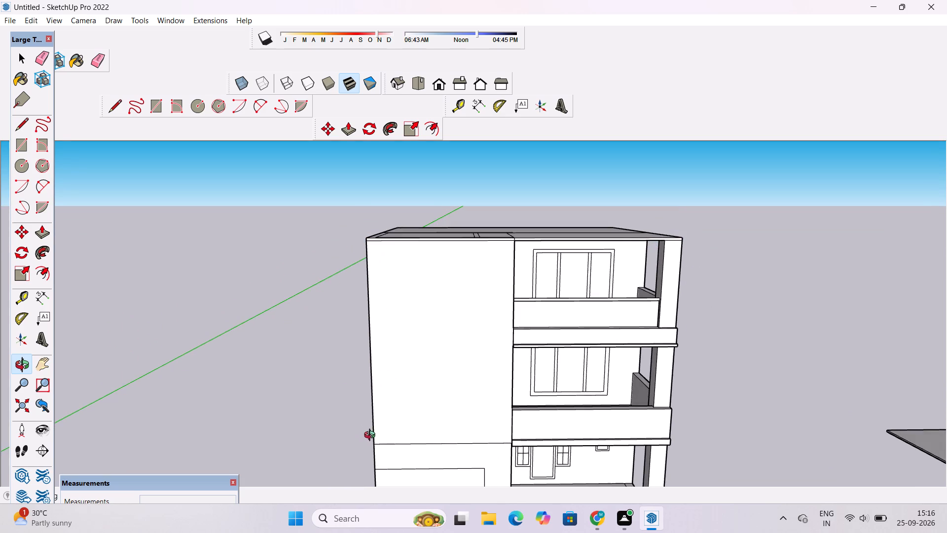
left_click_drag(378, 438, 437, 429)
left_click_drag(437, 429, 404, 418)
scroll(392, 414, "up", 1)
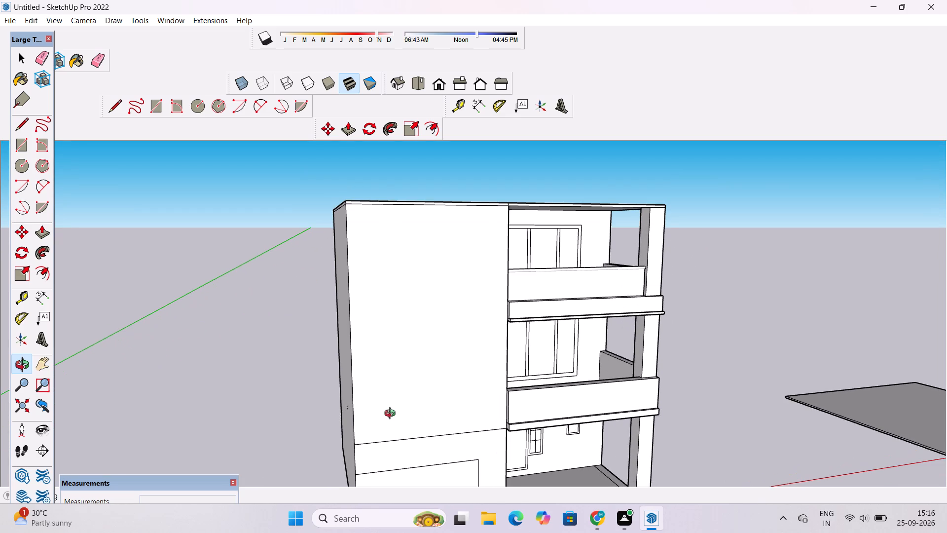
left_click_drag(392, 415, 391, 391)
left_click_drag(388, 393, 418, 395)
scroll(418, 395, "up", 2)
left_click_drag(418, 395, 373, 397, "shift")
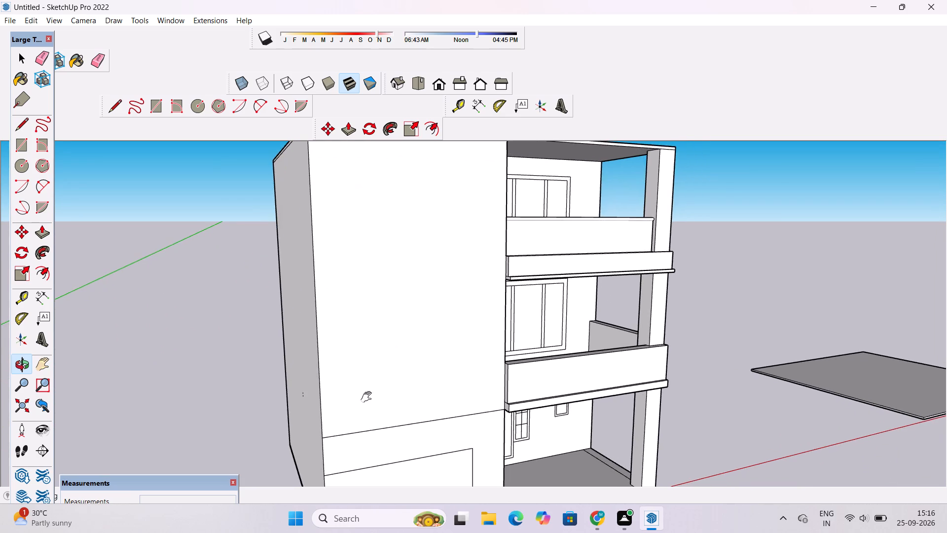
scroll(368, 397, "down", 4)
left_click_drag(368, 414, 368, 378, "shift")
left_click_drag(370, 385, 404, 386)
left_click_drag(404, 386, 385, 381, "shift")
scroll(369, 383, "down", 1)
scroll(363, 387, "up", 2)
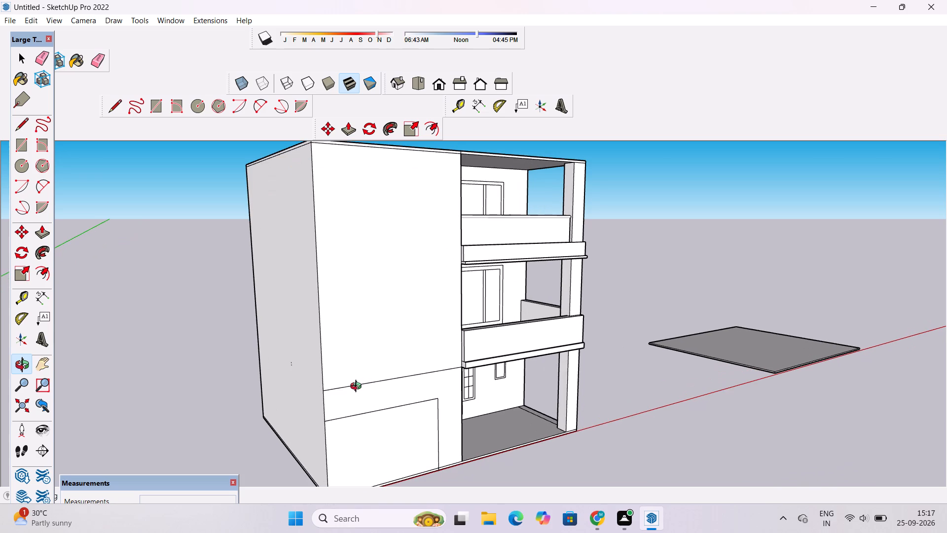
left_click_drag(349, 384, 346, 389, "shift")
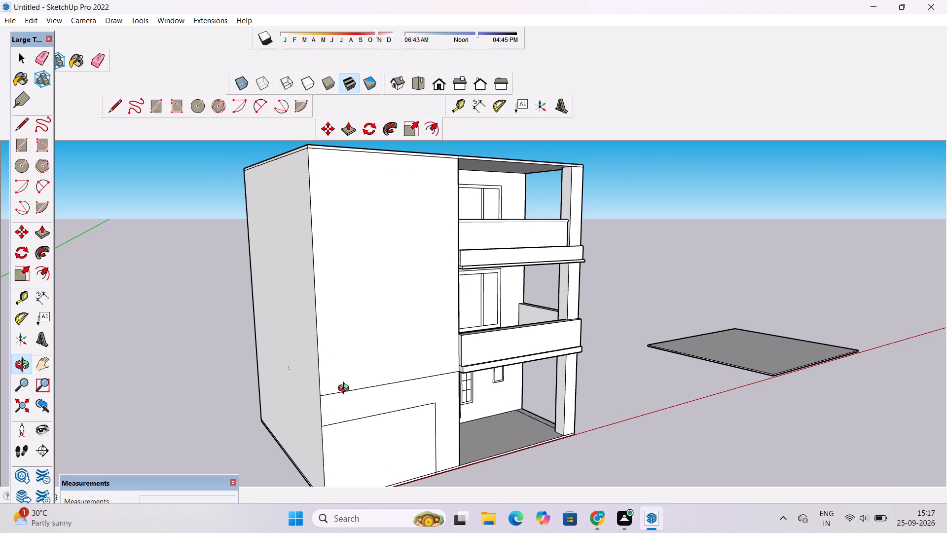
scroll(346, 389, "up", 3)
left_click_drag(346, 389, 345, 404, "shift")
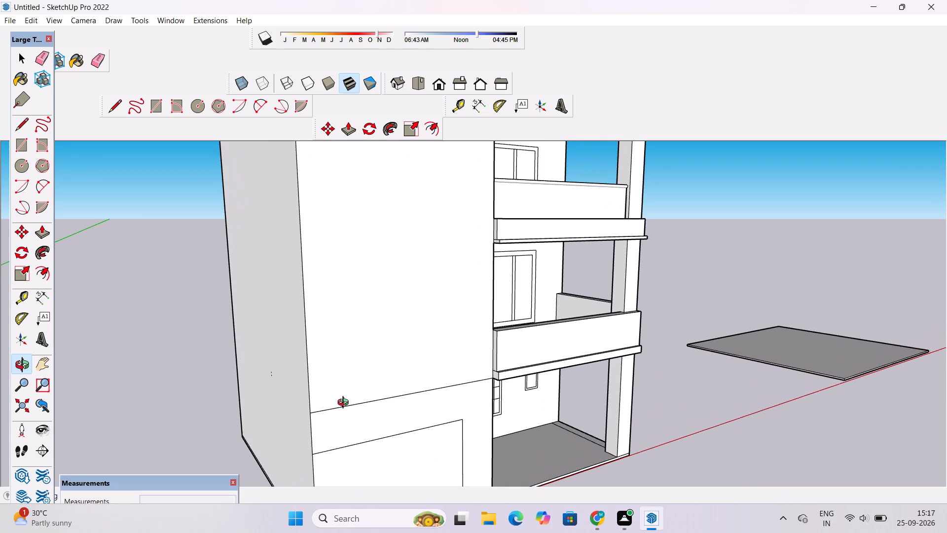
scroll(345, 404, "up", 1)
left_click_drag(345, 404, 339, 413, "shift")
left_click_drag(342, 414, 308, 419)
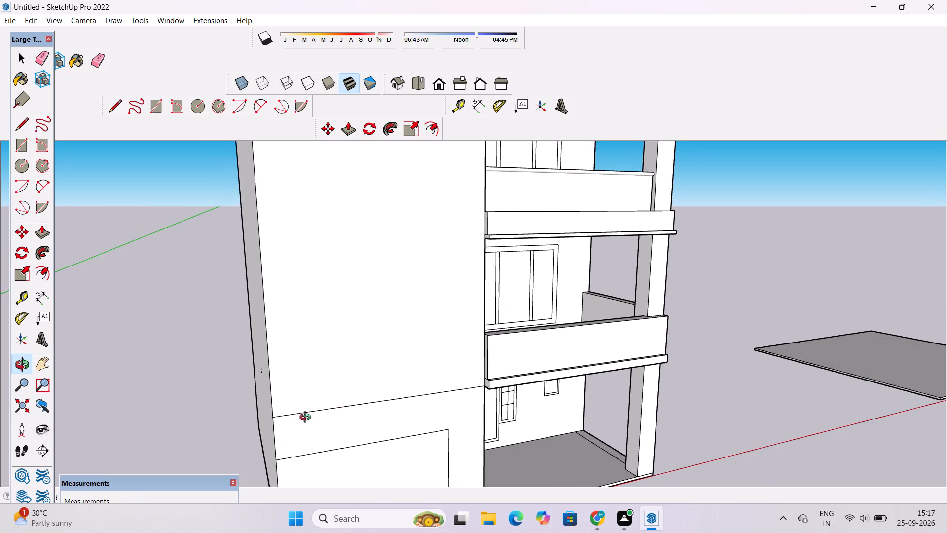
scroll(307, 419, "down", 4)
left_click_drag(310, 418, 298, 419, "shift")
left_click_drag(315, 421, 279, 427)
left_click_drag(279, 418, 334, 456, "shift")
scroll(350, 394, "down", 2)
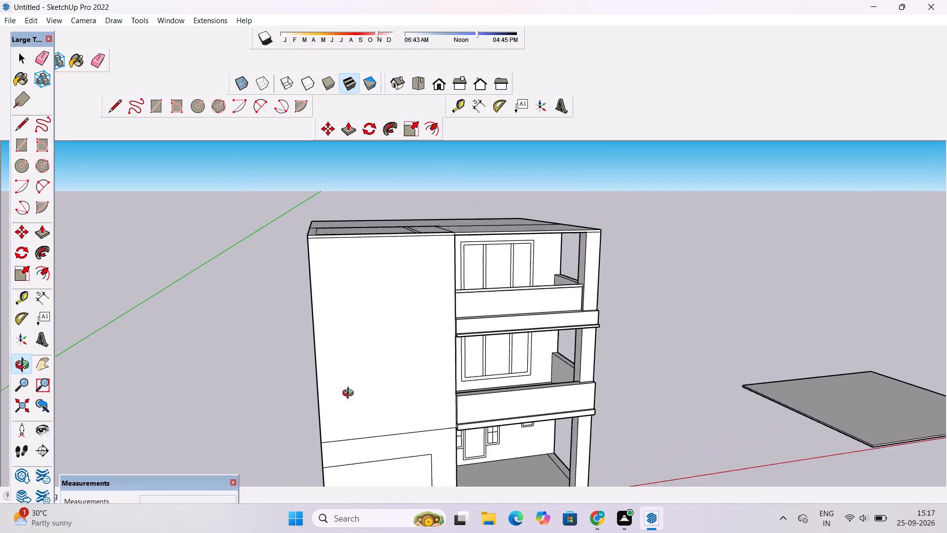
scroll(350, 394, "down", 2)
left_click_drag(356, 387, 318, 474)
scroll(401, 351, "up", 3)
left_click_drag(400, 350, 324, 446, "shift")
left_click_drag(366, 385, 348, 319)
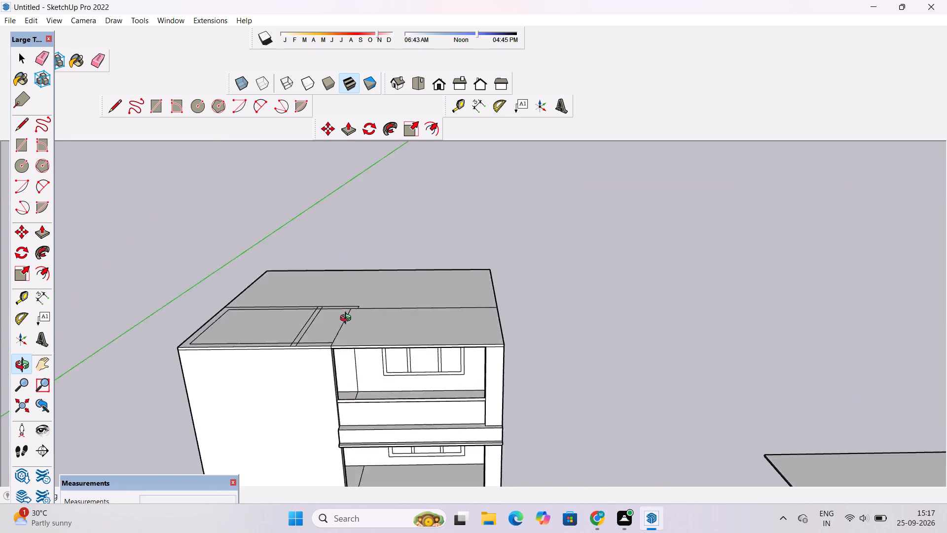
left_click_drag(348, 319, 339, 283)
left_click(339, 283)
scroll(341, 318, "up", 9)
left_click_drag(345, 330, 410, 380)
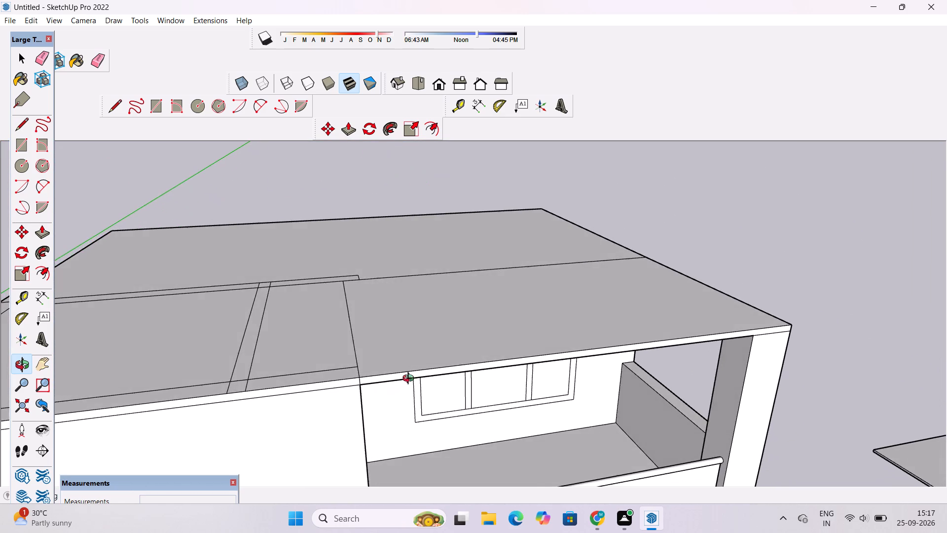
left_click_drag(409, 379, 264, 372, "shift")
left_click(261, 371)
scroll(254, 364, "up", 2)
left_click_drag(264, 366, 261, 330)
scroll(266, 324, "down", 3)
left_click_drag(277, 329, 283, 457)
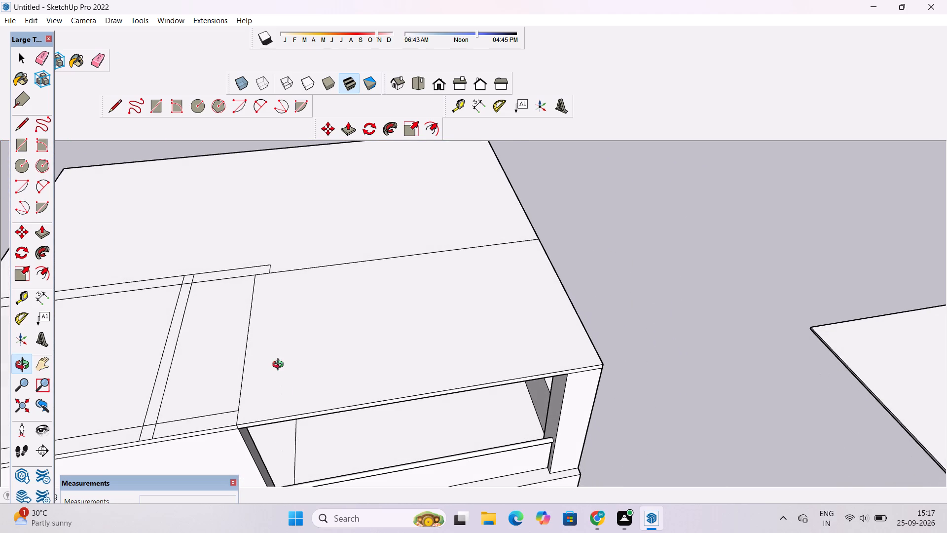
left_click_drag(285, 370, 229, 372)
left_click_drag(231, 372, 279, 370, "shift")
left_click_drag(286, 380, 326, 362)
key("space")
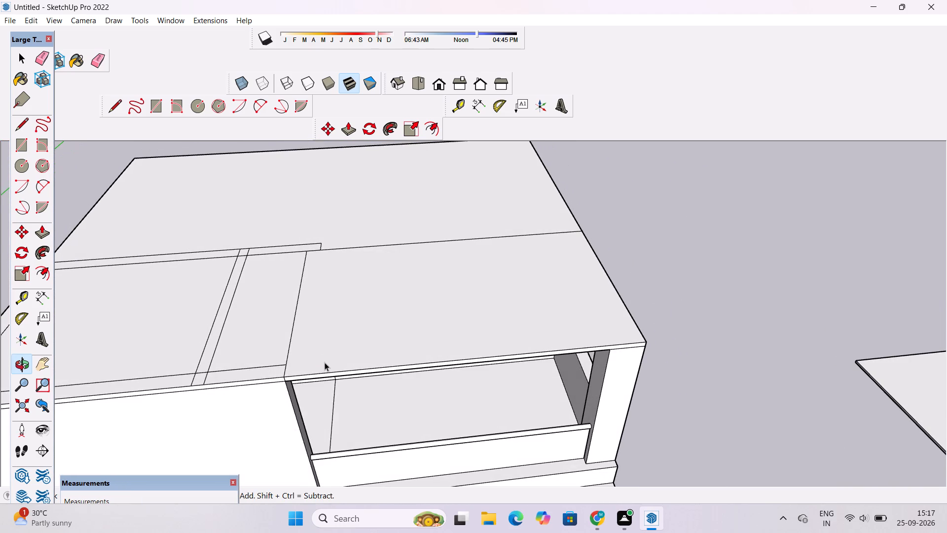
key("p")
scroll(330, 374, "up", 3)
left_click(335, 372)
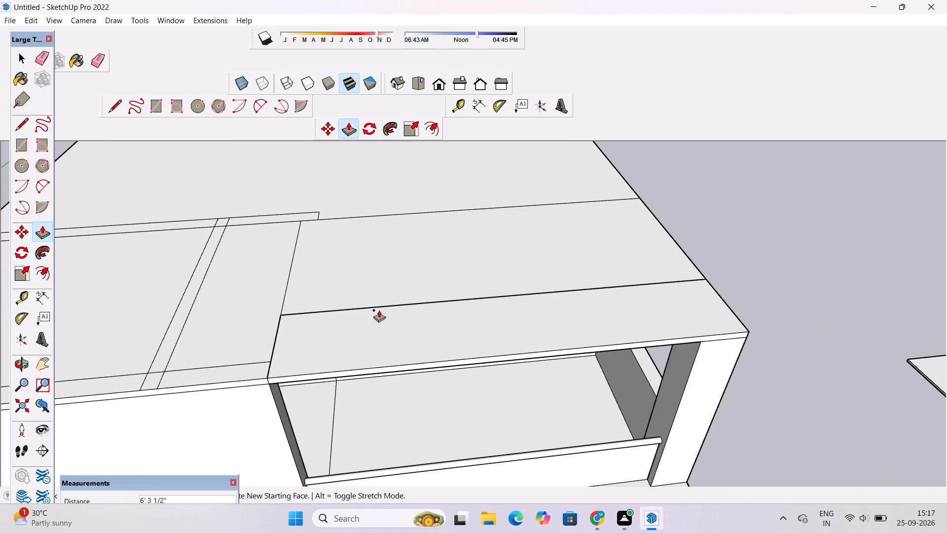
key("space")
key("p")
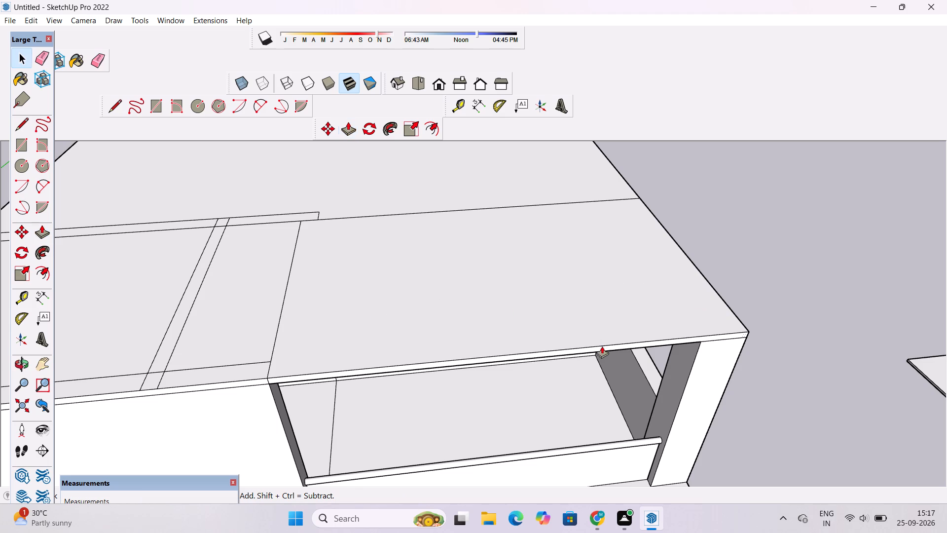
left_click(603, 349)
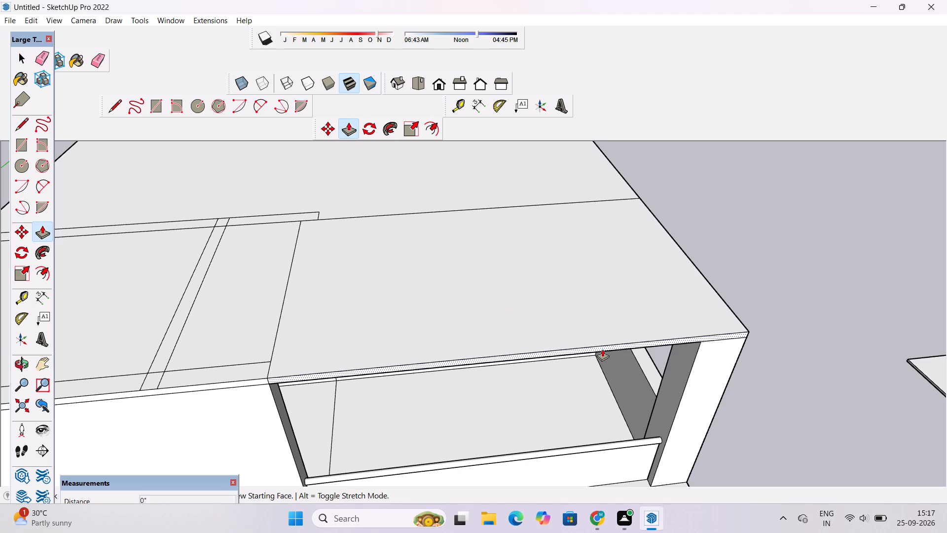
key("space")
Push the roof face above the top-floor balcony down 6" through the slab thickness.
left_click(573, 330)
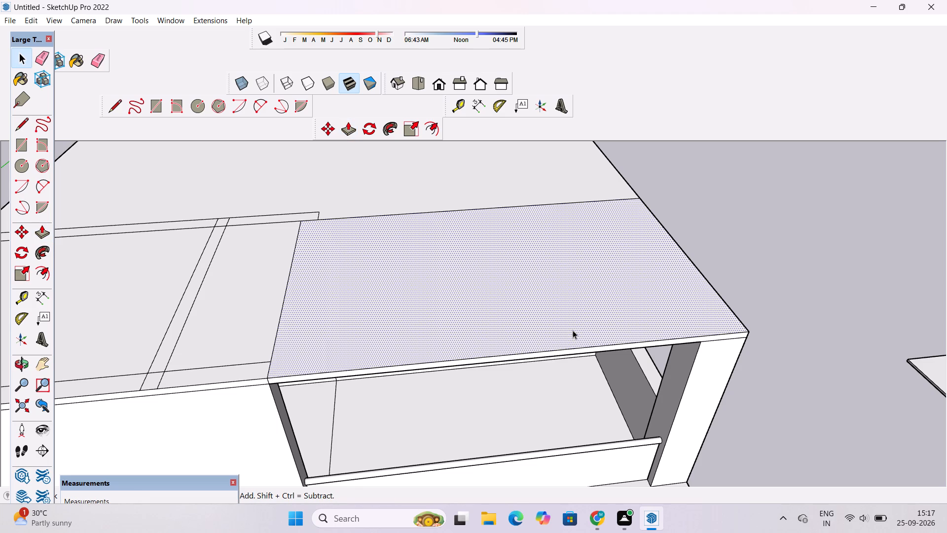
key("p")
left_click(573, 330)
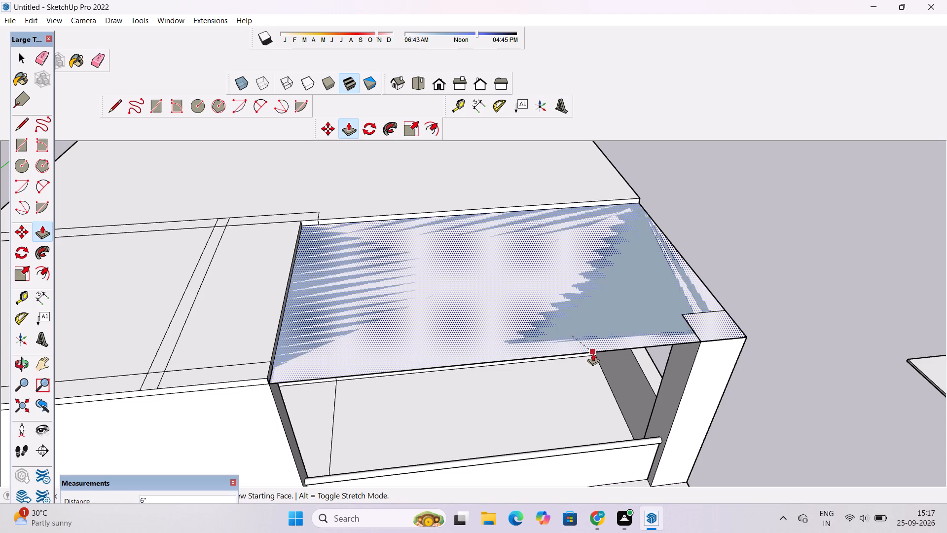
left_click(593, 353)
key("space")
Erase the leftover outer side and front edges of the roof above the top-floor balcony, undoing erasures that remove the back wall.
type("e")
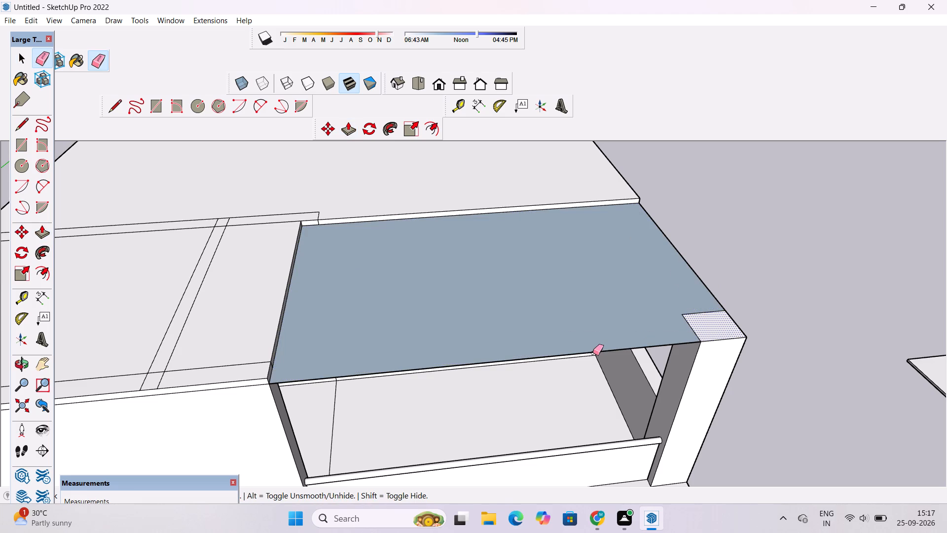
left_click(575, 354)
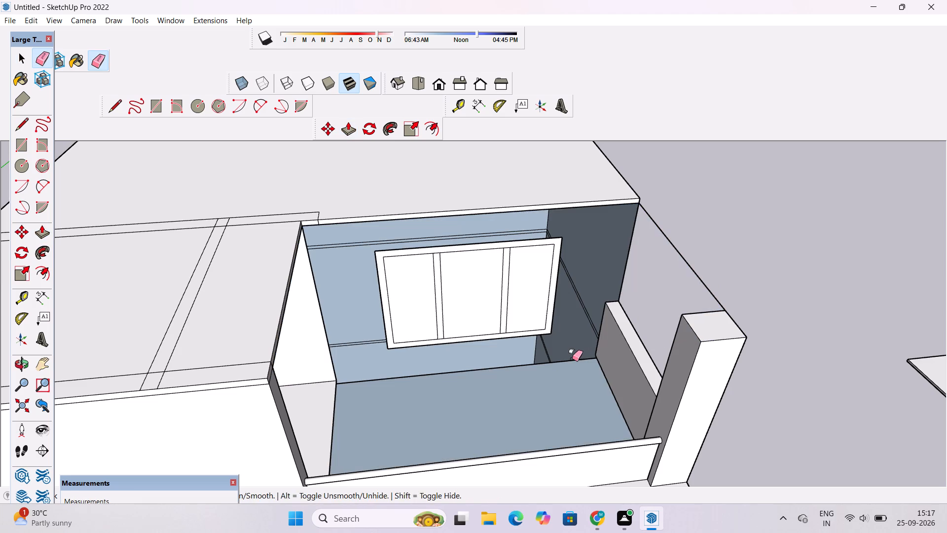
key("ctrl+z")
left_click_drag(700, 257, 693, 270)
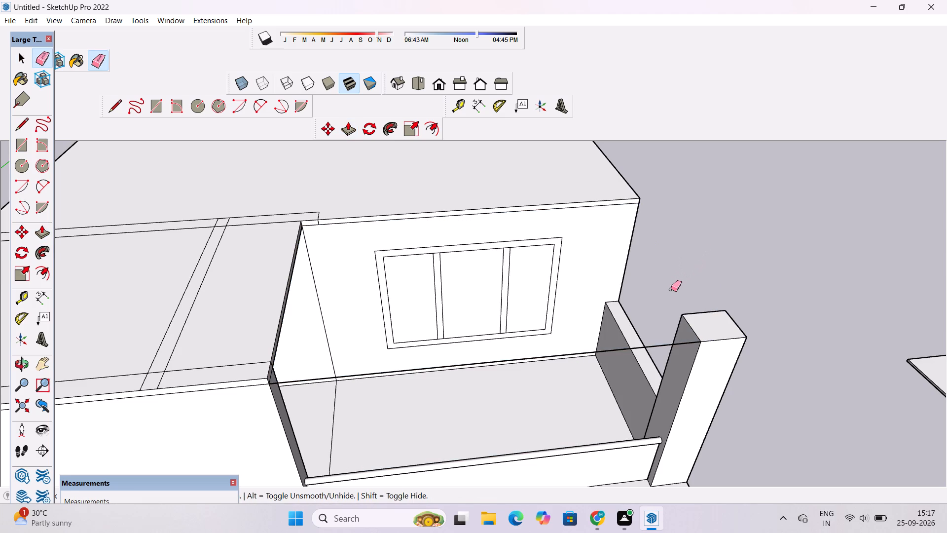
scroll(669, 290, "down", 1)
scroll(669, 290, "up", 1)
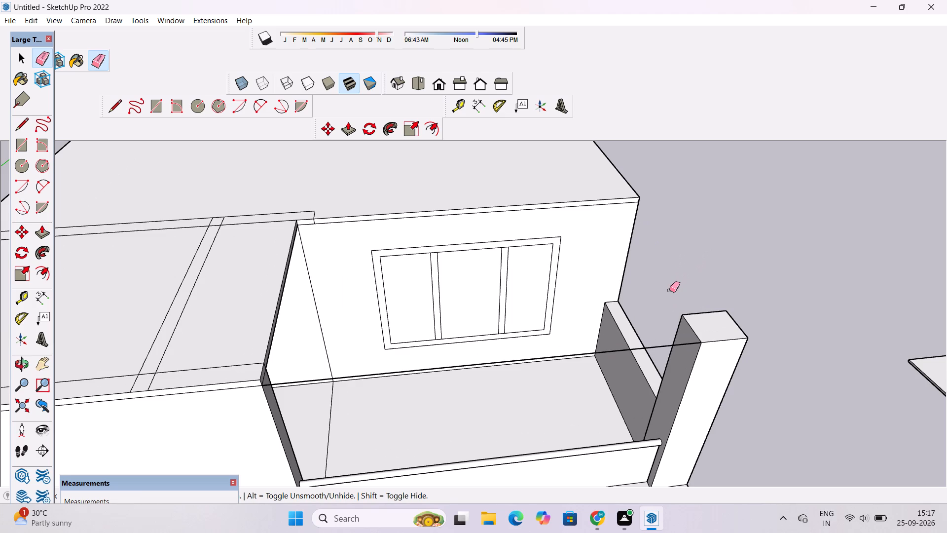
double_click(578, 357)
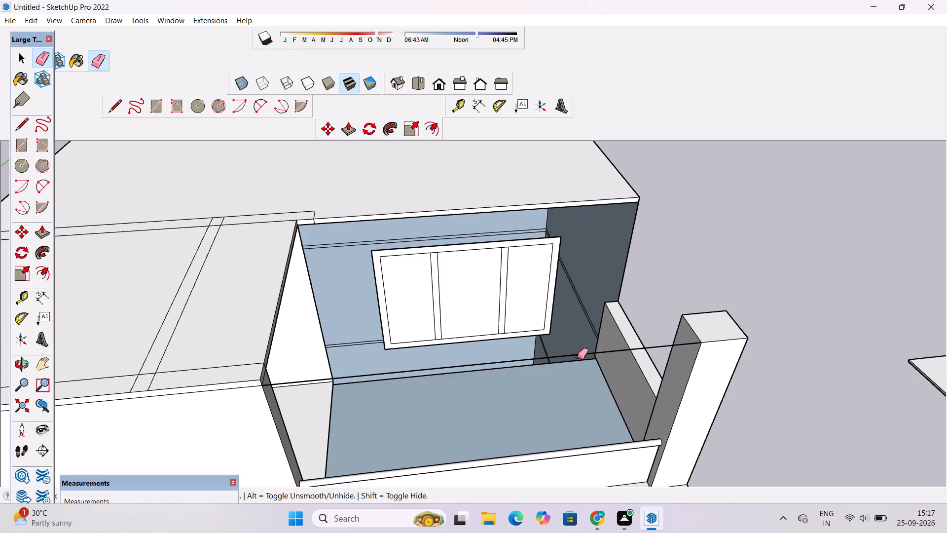
key("ctrl+z")
scroll(585, 363, "up", 4)
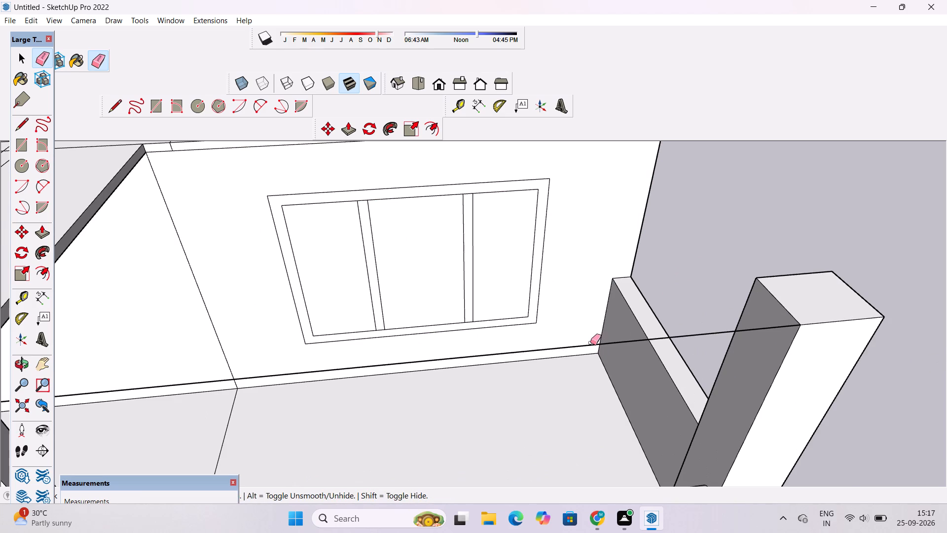
left_click(590, 340)
Examine the opened top-floor balcony, its window wall, corner column and surrounding roof edges from several angles.
key("o")
scroll(586, 337, "down", 3)
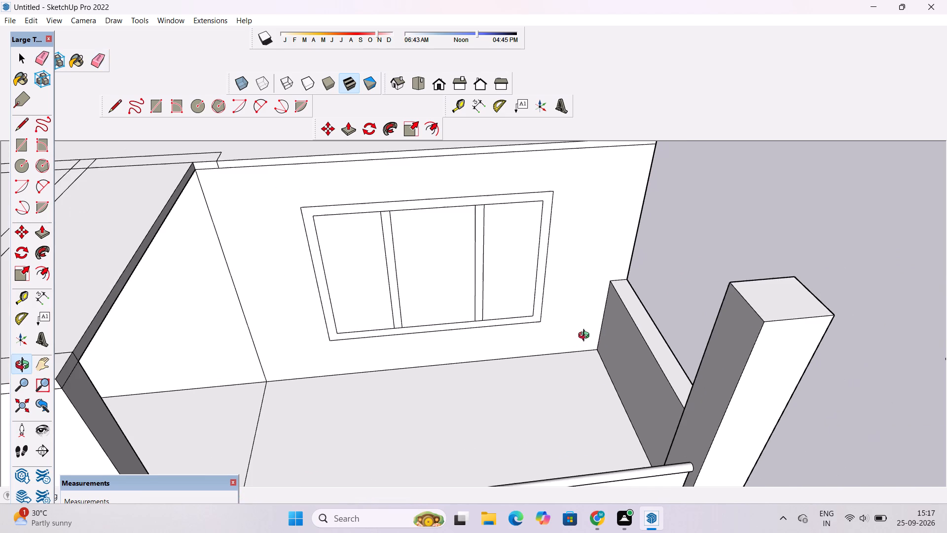
left_click_drag(608, 334, 466, 314)
scroll(454, 311, "down", 4)
left_click_drag(447, 313, 513, 358)
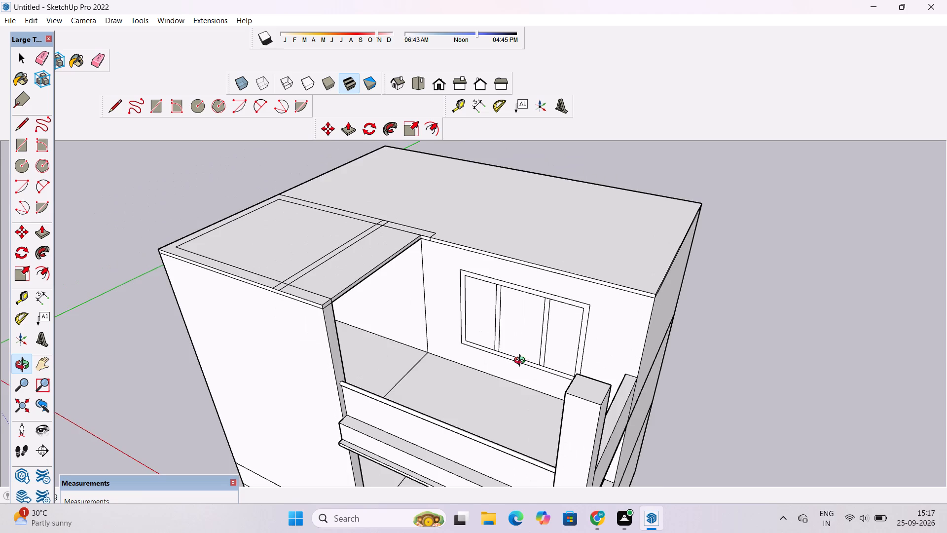
left_click_drag(522, 362, 431, 323)
scroll(414, 301, "up", 2)
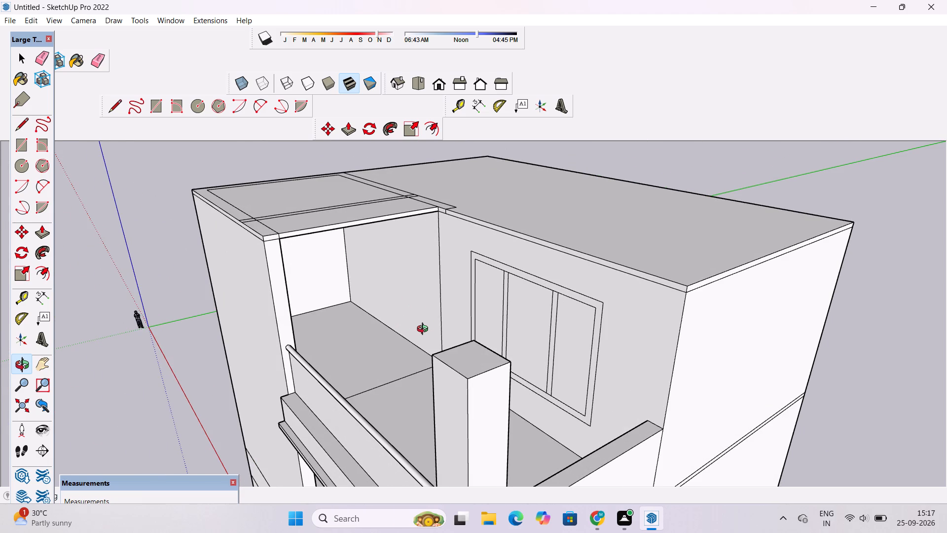
scroll(425, 330, "down", 2)
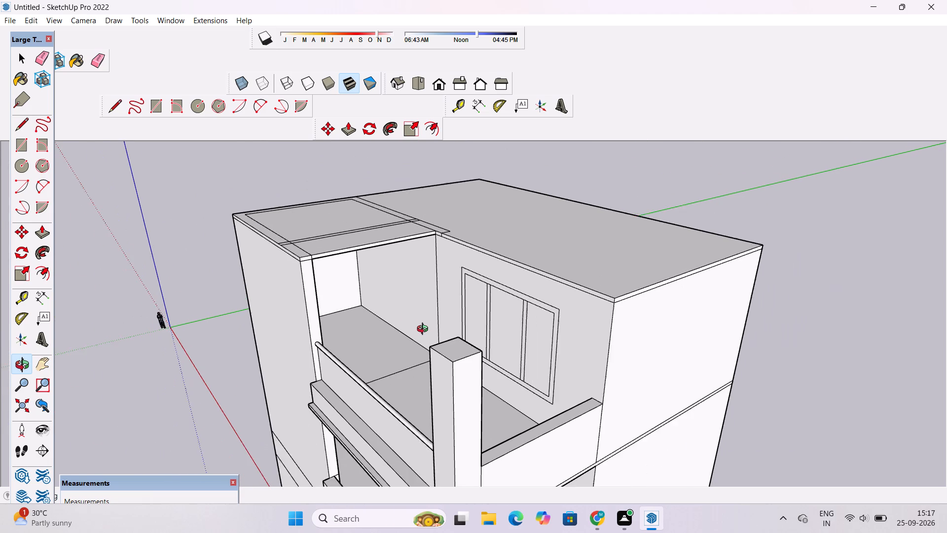
scroll(425, 330, "down", 1)
scroll(425, 330, "up", 1)
scroll(425, 330, "down", 1)
scroll(425, 330, "up", 3)
scroll(425, 330, "down", 1)
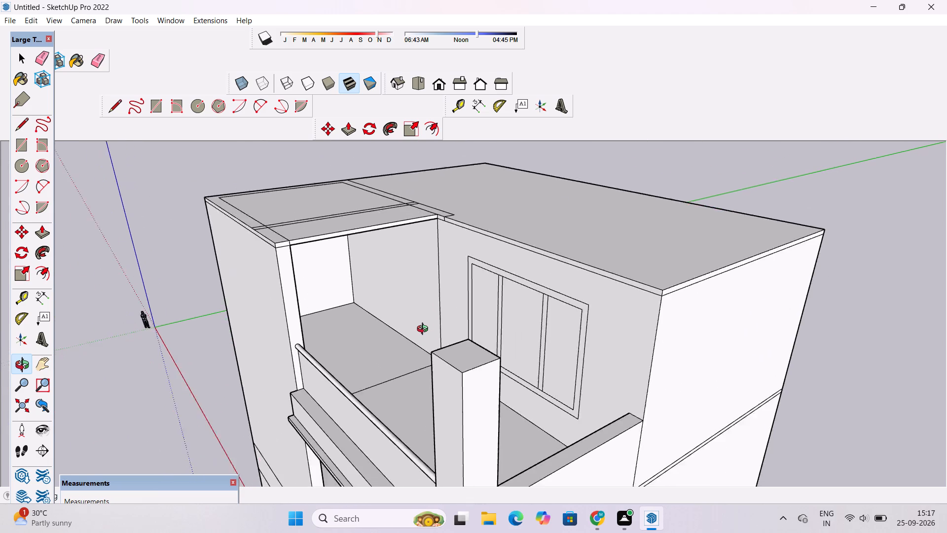
scroll(425, 330, "down", 4)
scroll(425, 330, "up", 3)
left_click_drag(396, 338, 458, 340)
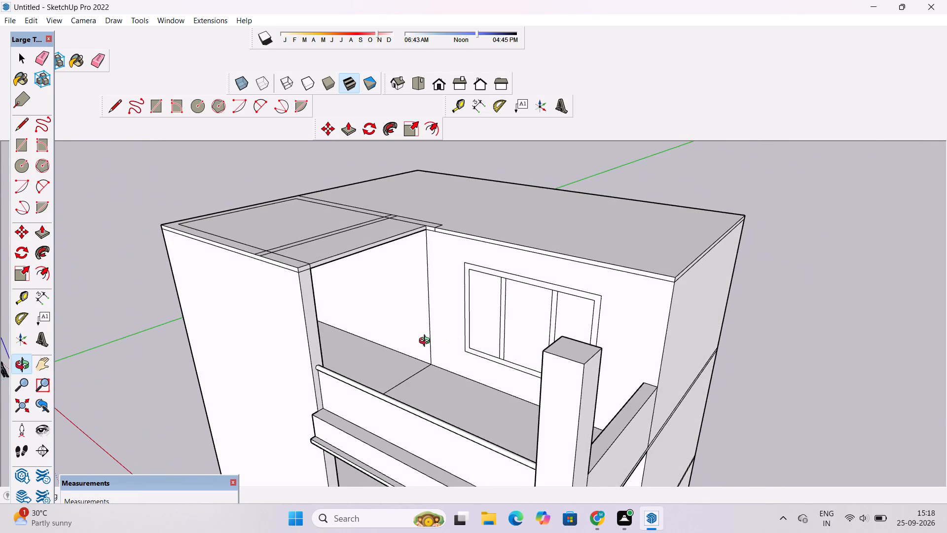
scroll(424, 342, "up", 4)
scroll(424, 342, "down", 3)
scroll(424, 342, "up", 1)
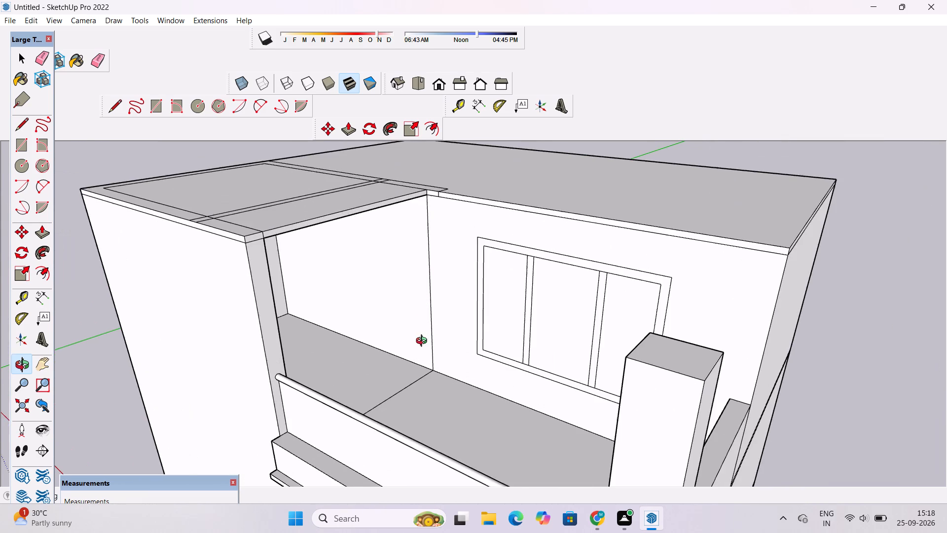
scroll(424, 342, "down", 1)
scroll(423, 342, "up", 3)
scroll(423, 342, "down", 5)
scroll(422, 342, "up", 2)
left_click_drag(422, 342, 498, 364)
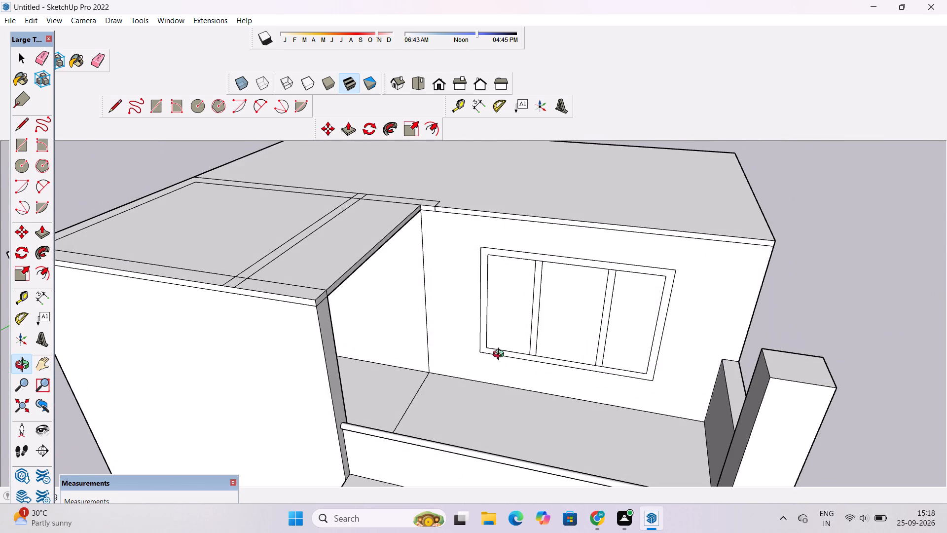
left_click_drag(460, 334, 385, 339, "shift")
scroll(384, 339, "down", 3)
left_click_drag(391, 338, 498, 318)
scroll(473, 264, "up", 2)
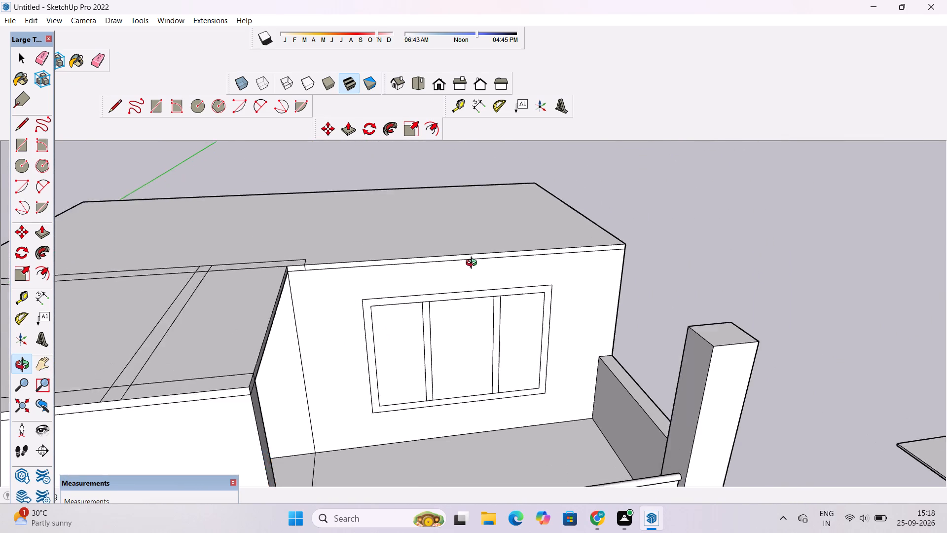
scroll(473, 264, "up", 2)
scroll(473, 264, "down", 1)
left_click_drag(469, 271, 414, 226)
scroll(364, 260, "up", 1)
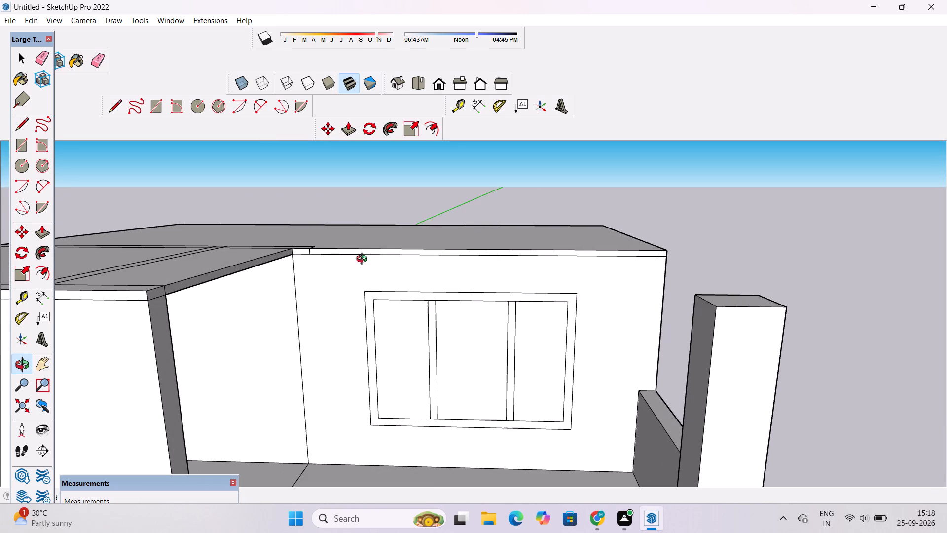
Erase the outline segments along the back of the stepped front roof section and one of its two parallel cross lines.
scroll(364, 260, "down", 2)
left_click_drag(364, 260, 367, 280)
scroll(368, 281, "down", 5)
left_click_drag(251, 292, 260, 314)
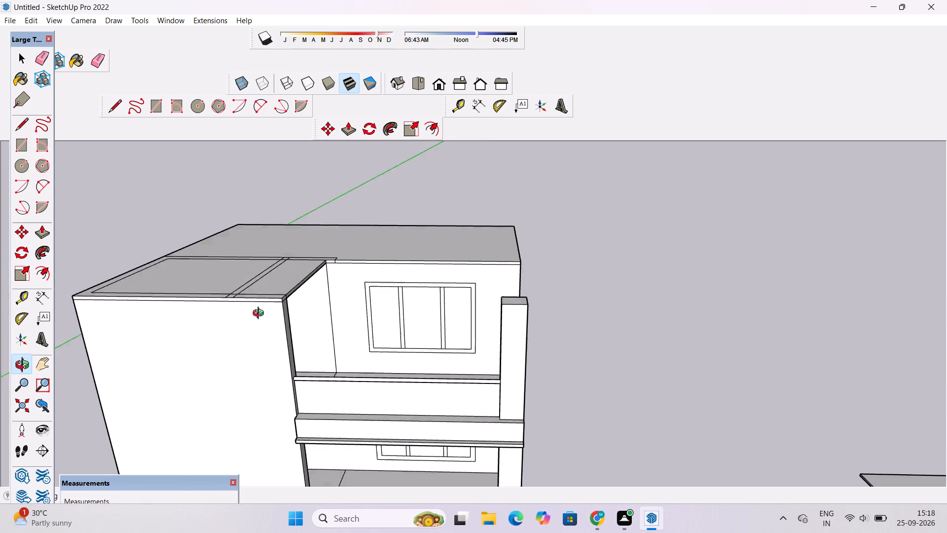
left_click_drag(260, 314, 267, 329)
left_click_drag(261, 331, 354, 336, "shift")
left_click_drag(354, 336, 368, 385)
left_click_drag(300, 350, 346, 345, "shift")
left_click_drag(347, 345, 368, 345, "shift")
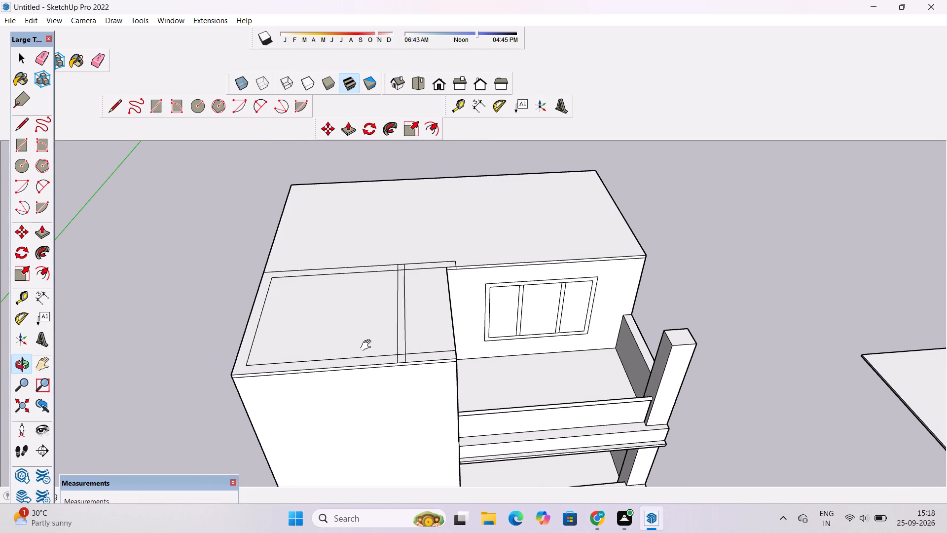
left_click_drag(368, 345, 368, 345, "shift")
key("e")
left_click_drag(363, 245, 361, 272)
left_click_drag(408, 244, 406, 259)
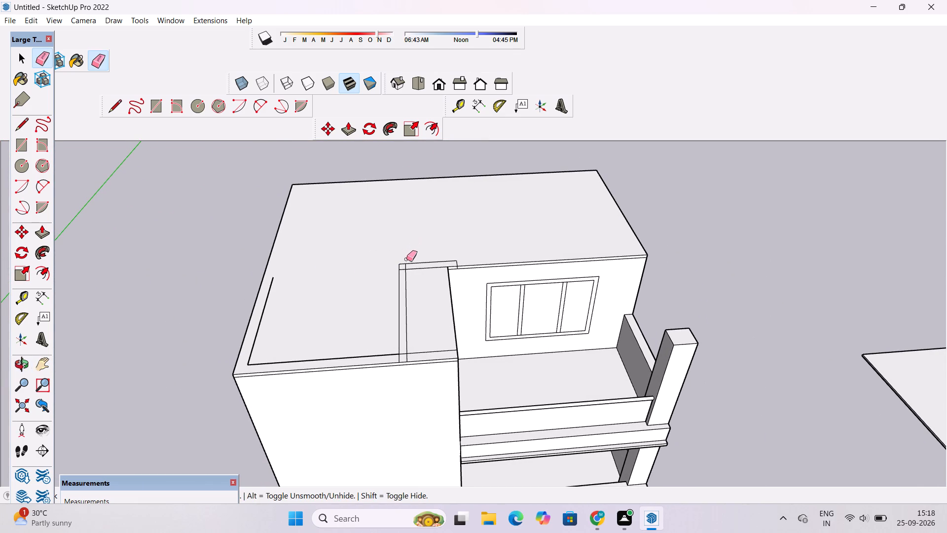
left_click_drag(406, 259, 395, 282)
left_click_drag(414, 257, 417, 279)
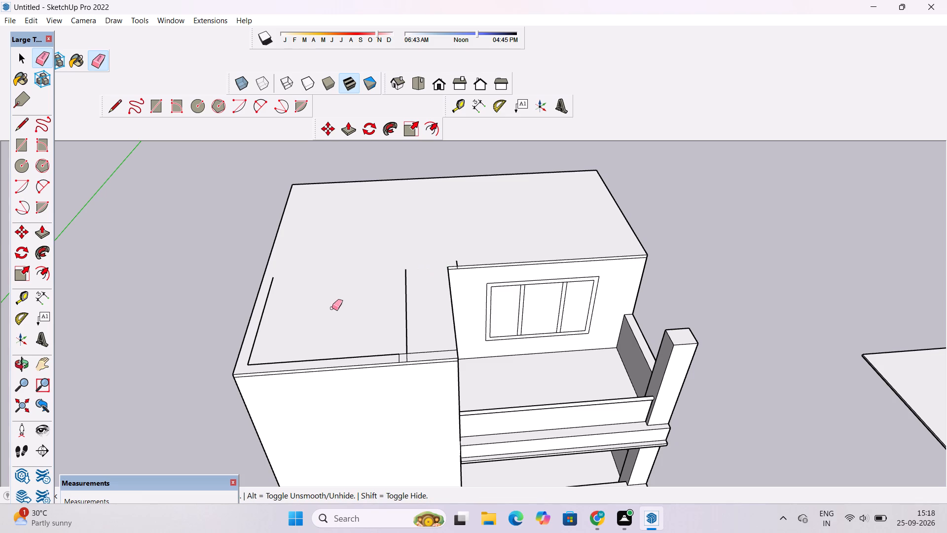
Erase the remaining side and front inner outlines, the other cross line and the short stub beside the balcony opening from the roof.
scroll(308, 335, "up", 8)
left_click_drag(210, 320, 234, 389)
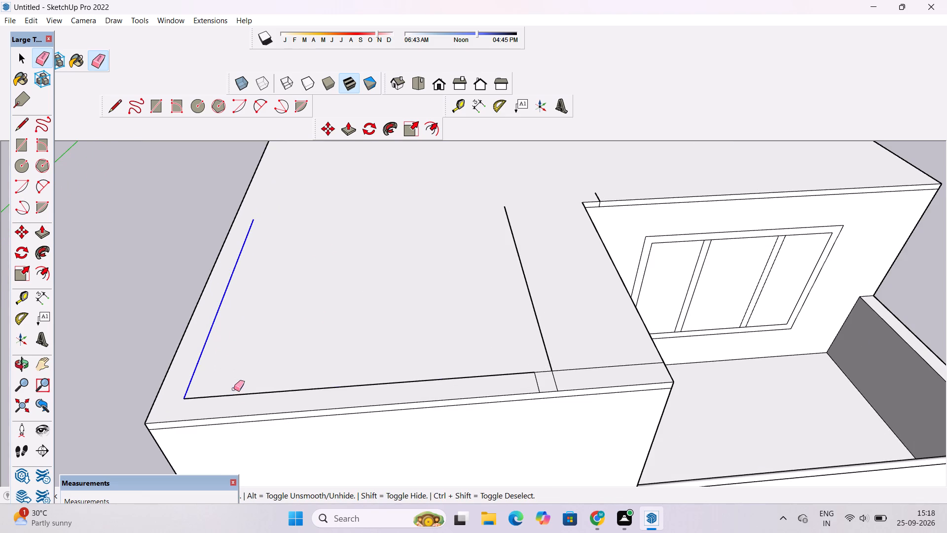
left_click_drag(234, 389, 255, 403)
scroll(287, 344, "down", 6)
left_click_drag(466, 313, 448, 349)
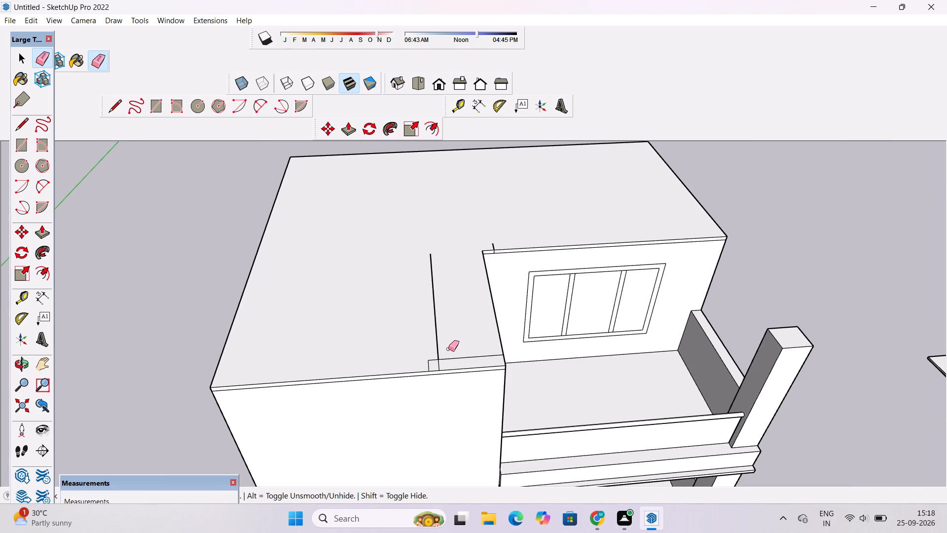
left_click_drag(448, 349, 427, 358)
scroll(490, 226, "up", 6)
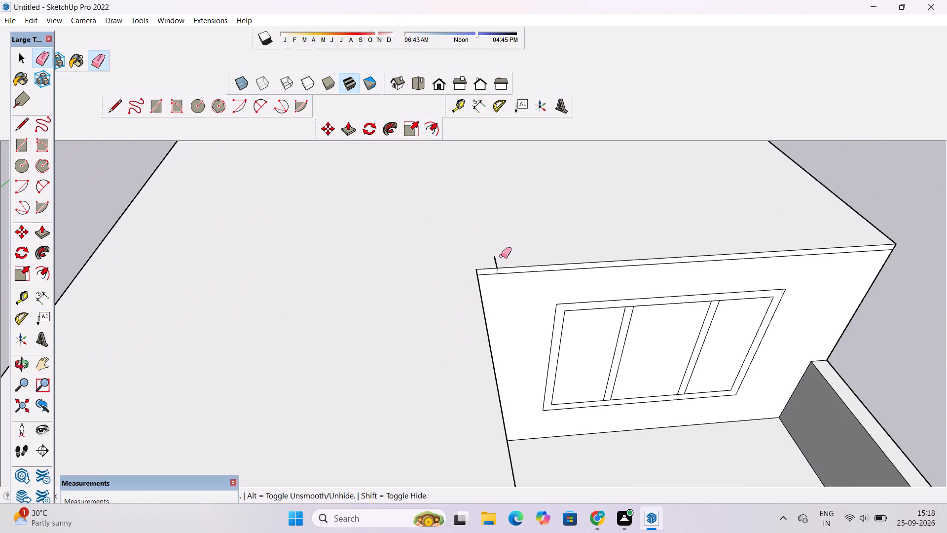
scroll(501, 256, "up", 5)
left_click_drag(503, 259, 492, 275)
scroll(402, 266, "down", 9)
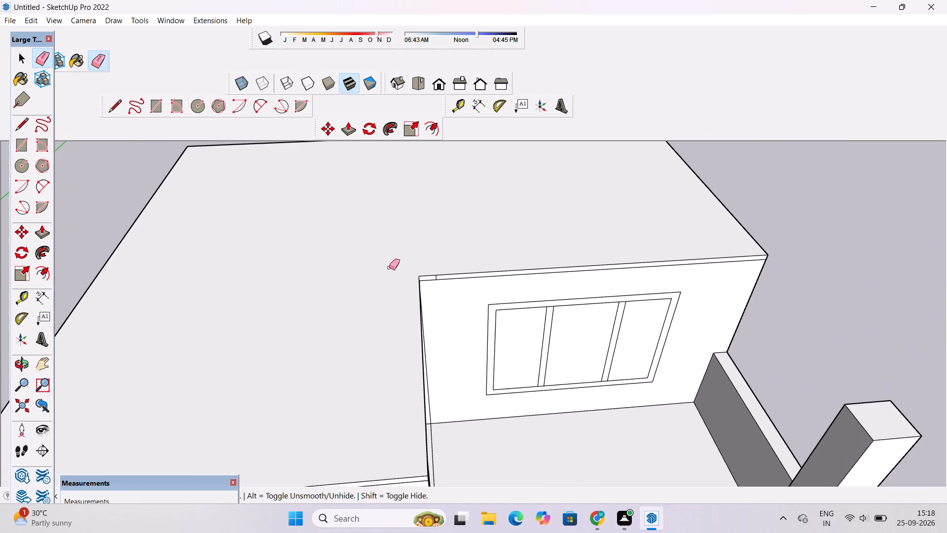
scroll(389, 267, "down", 1)
key("space")
Examine the cleaned roof, its slab edge and the top-floor balcony's window wall from several angles.
type("o")
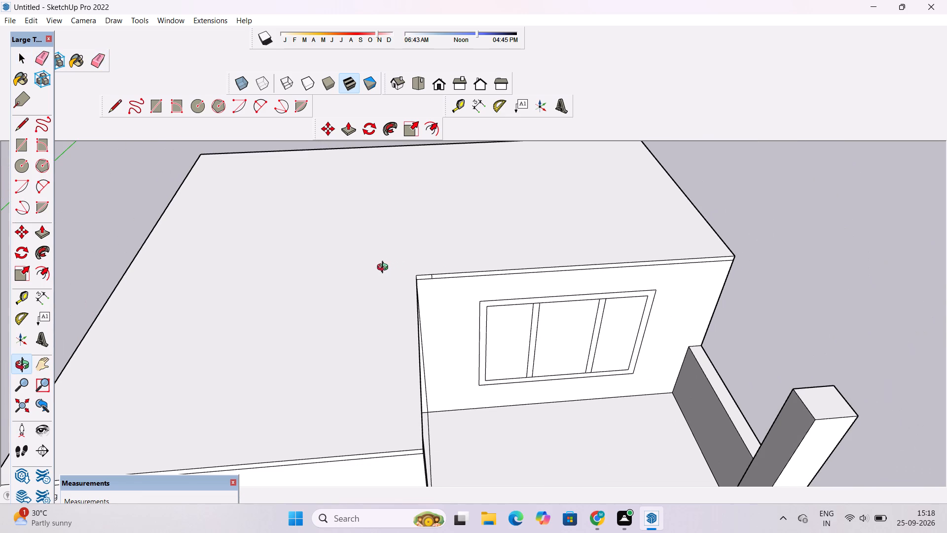
scroll(380, 273, "down", 1)
left_click_drag(387, 286, 371, 290, "shift")
left_click_drag(377, 330, 372, 301)
left_click_drag(410, 277, 369, 276, "shift")
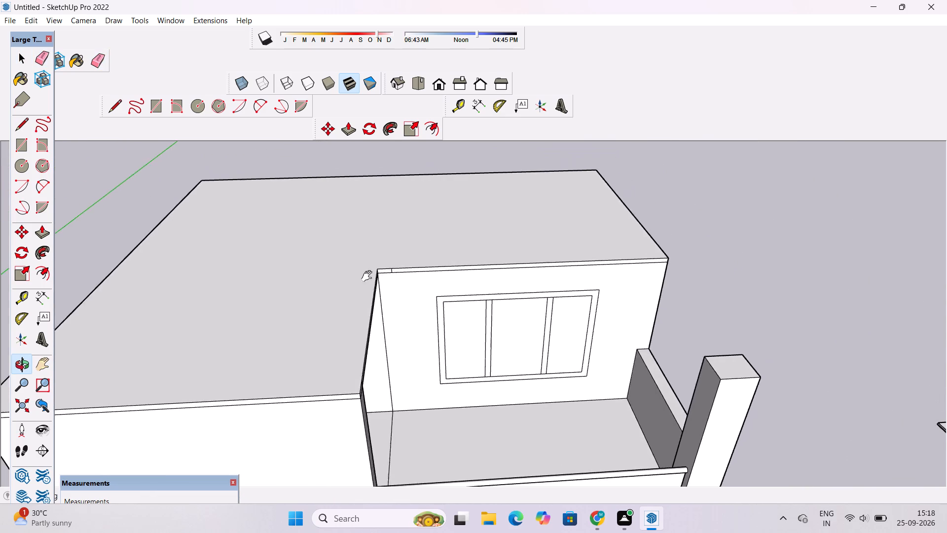
left_click_drag(369, 276, 361, 276, "shift")
left_click_drag(379, 293, 354, 280, "shift")
scroll(357, 278, "up", 3)
left_click_drag(357, 279, 357, 291)
left_click_drag(345, 290, 355, 293, "shift")
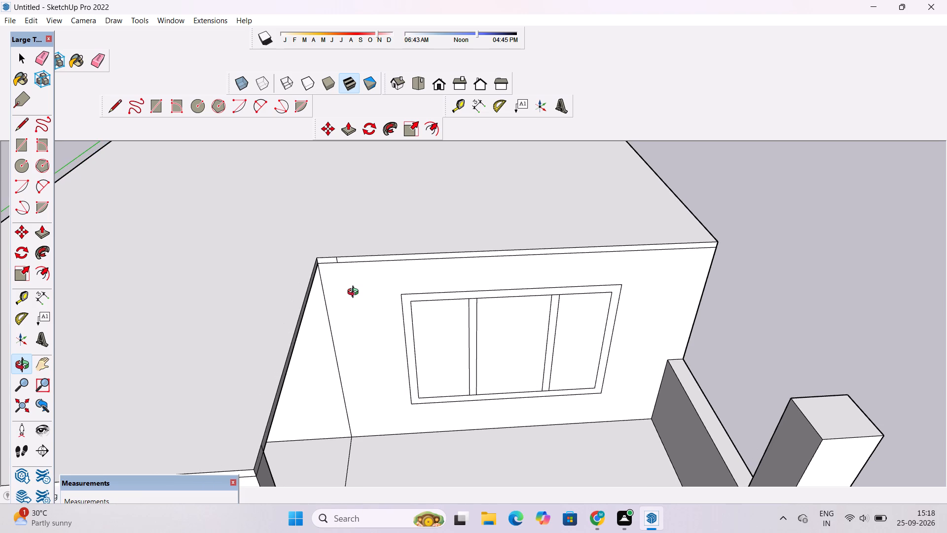
scroll(355, 293, "up", 1)
scroll(354, 293, "down", 4)
left_click_drag(351, 305, 355, 262)
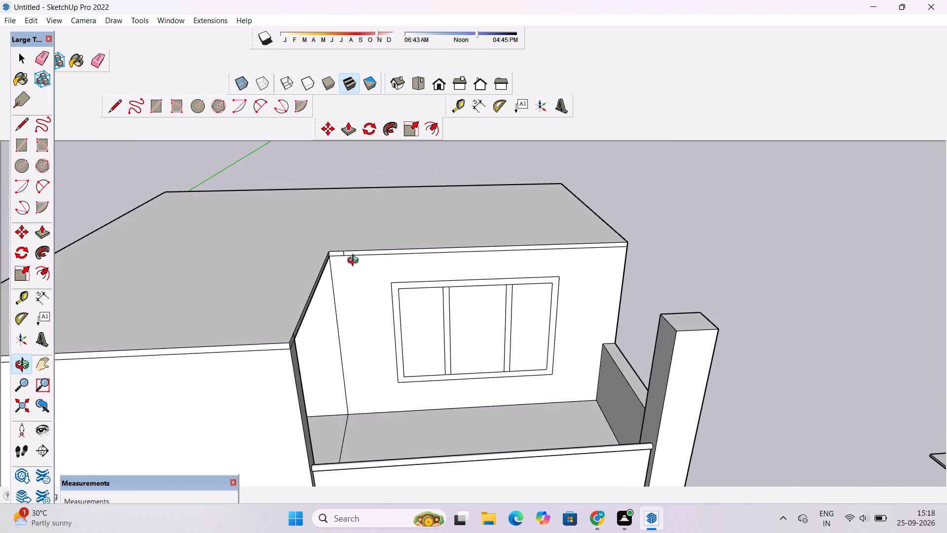
left_click_drag(357, 276, 356, 269, "shift")
left_click_drag(365, 278, 366, 251)
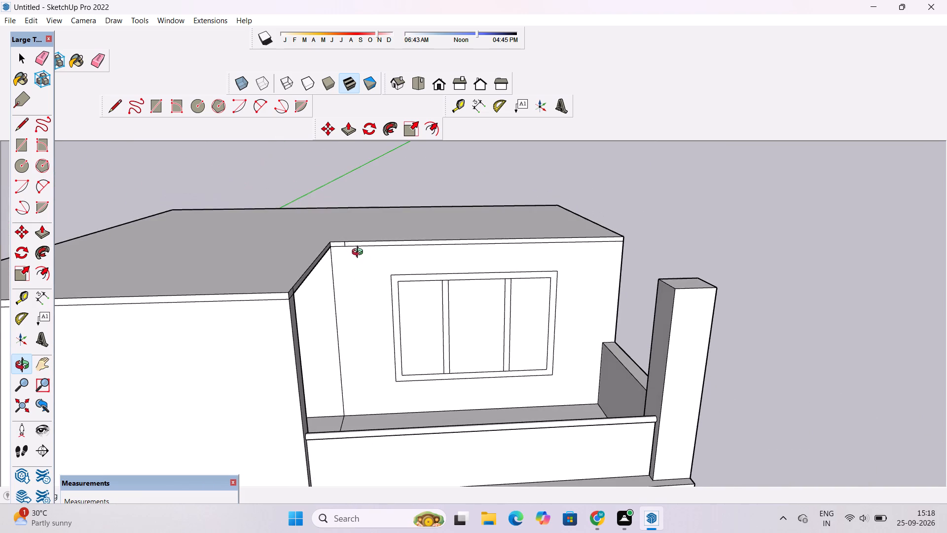
left_click_drag(354, 273, 357, 256)
left_click_drag(357, 256, 340, 267, "shift")
left_click_drag(338, 282, 342, 264)
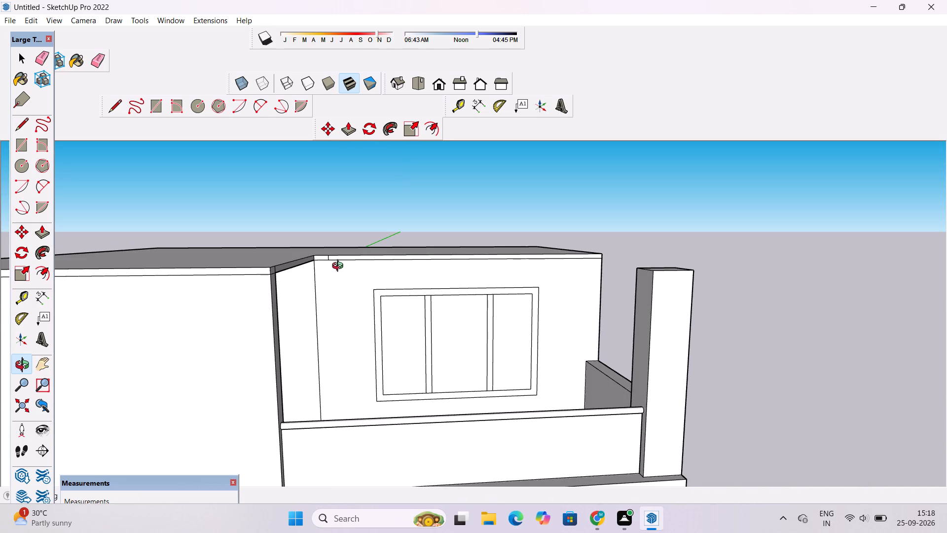
left_click_drag(336, 273, 389, 259, "shift")
left_click_drag(389, 261, 332, 255, "shift")
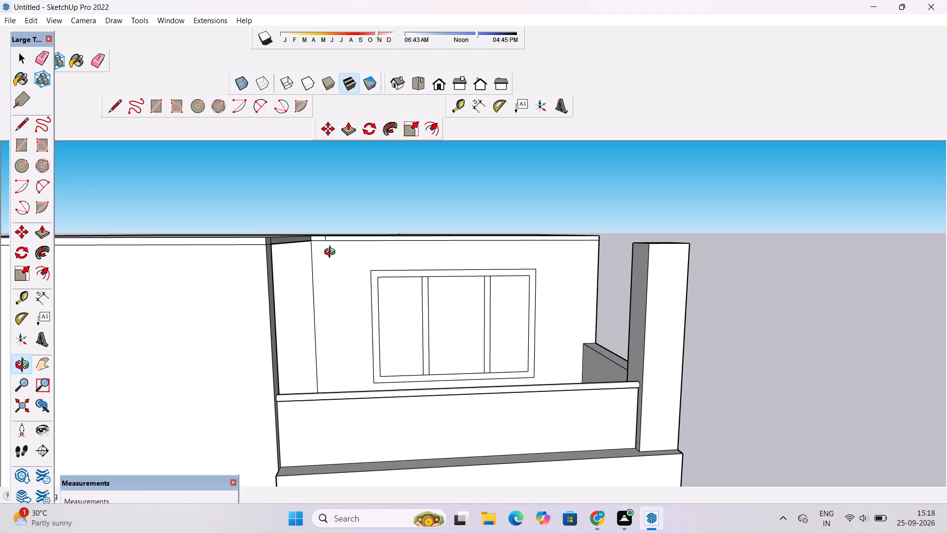
scroll(332, 253, "down", 2)
left_click_drag(332, 253, 332, 257)
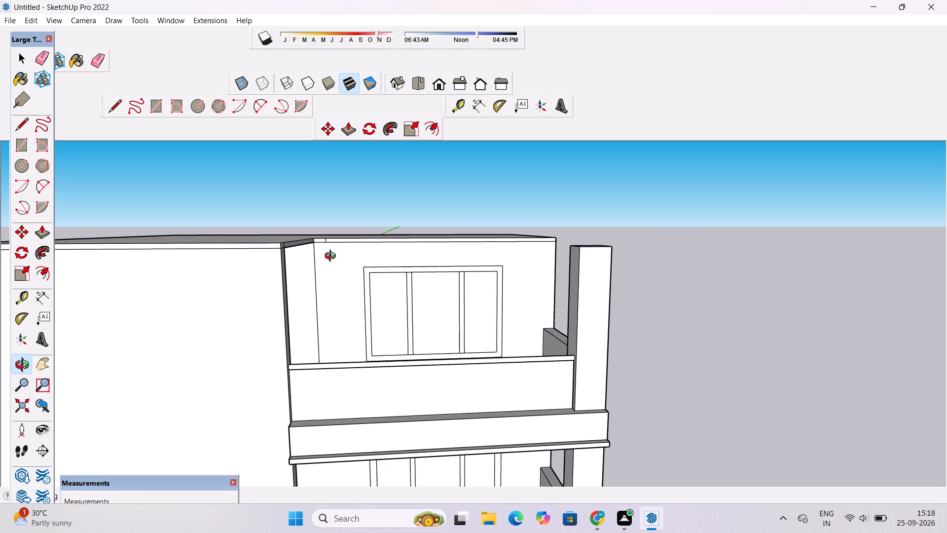
left_click_drag(332, 257, 333, 259)
left_click(333, 259)
scroll(333, 259, "down", 3)
left_click_drag(334, 260, 338, 287)
scroll(337, 280, "up", 1)
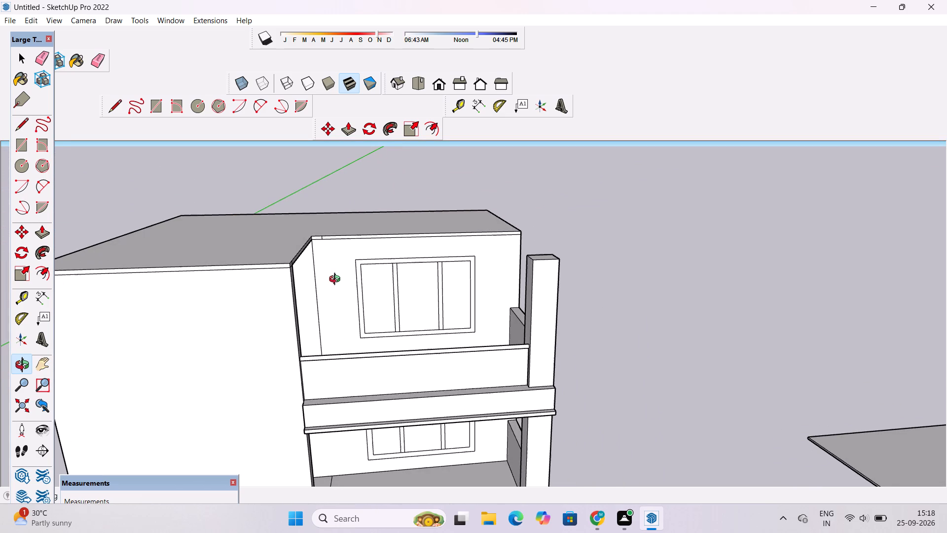
left_click_drag(337, 280, 336, 285, "shift")
left_click(336, 285)
left_click_drag(336, 285, 340, 310, "shift")
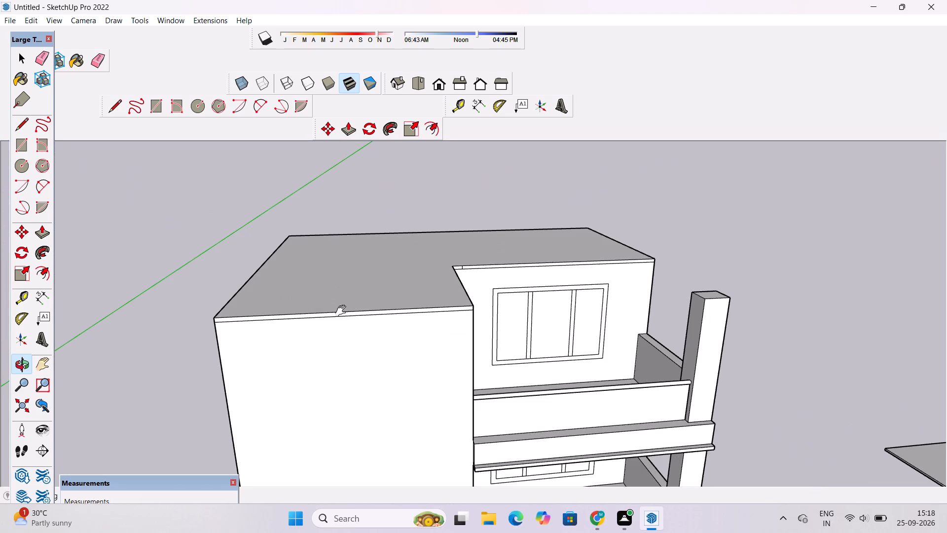
left_click_drag(453, 314, 347, 258, "shift")
scroll(345, 257, "down", 3)
left_click_drag(408, 257, 323, 250, "shift")
left_click(322, 249, "shift")
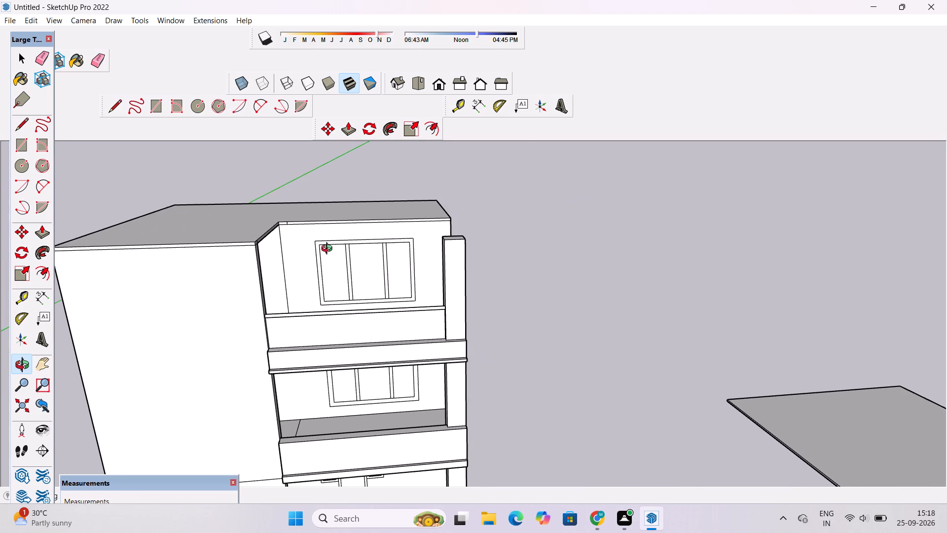
scroll(329, 250, "up", 1)
left_click(329, 250)
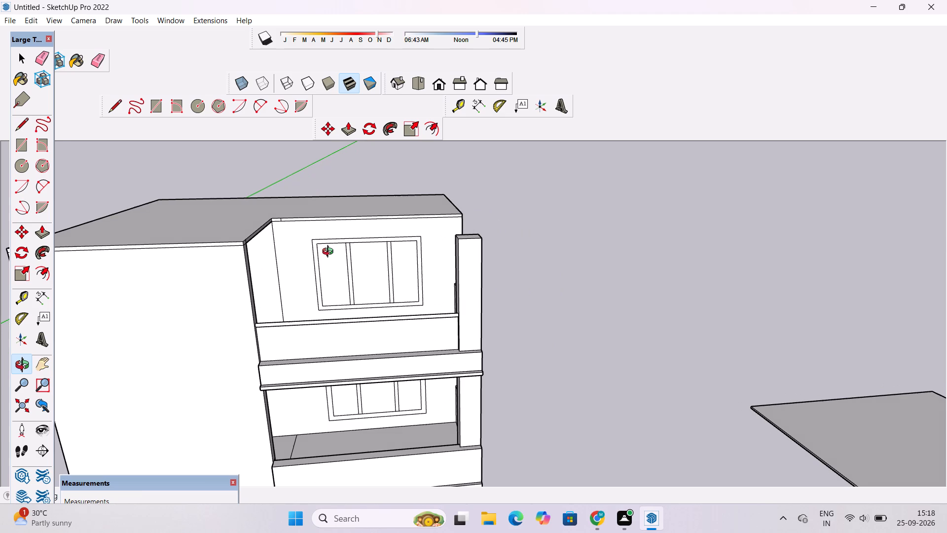
left_click_drag(330, 253, 300, 250, "shift")
scroll(314, 248, "up", 2)
left_click_drag(314, 248, 328, 251, "shift")
scroll(328, 245, "up", 3, "shift")
Place a guide line along the roof slab's lower edge above the top-floor balcony window.
key("t")
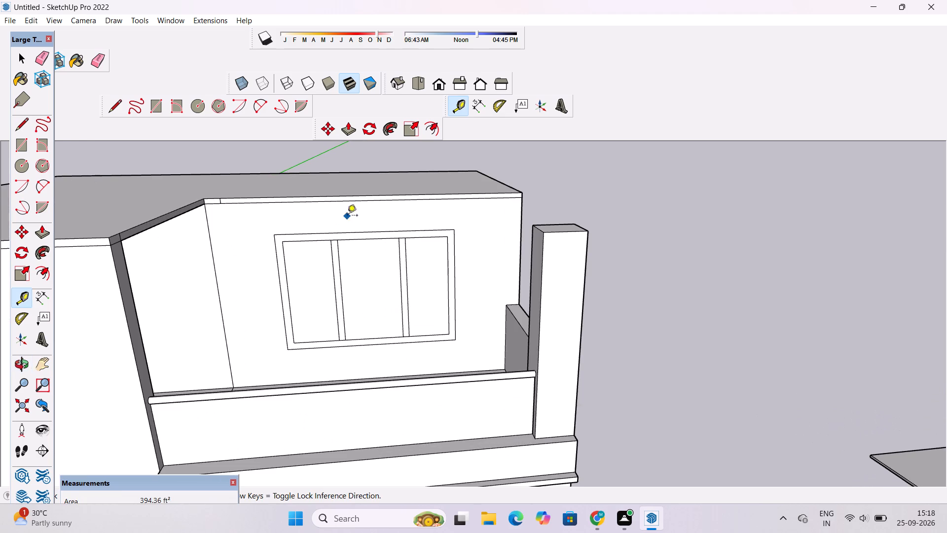
double_click(377, 200)
key("space")
Place a parallel guide on the top-floor window wall 1.5' below the roof slab's lower edge.
key("t")
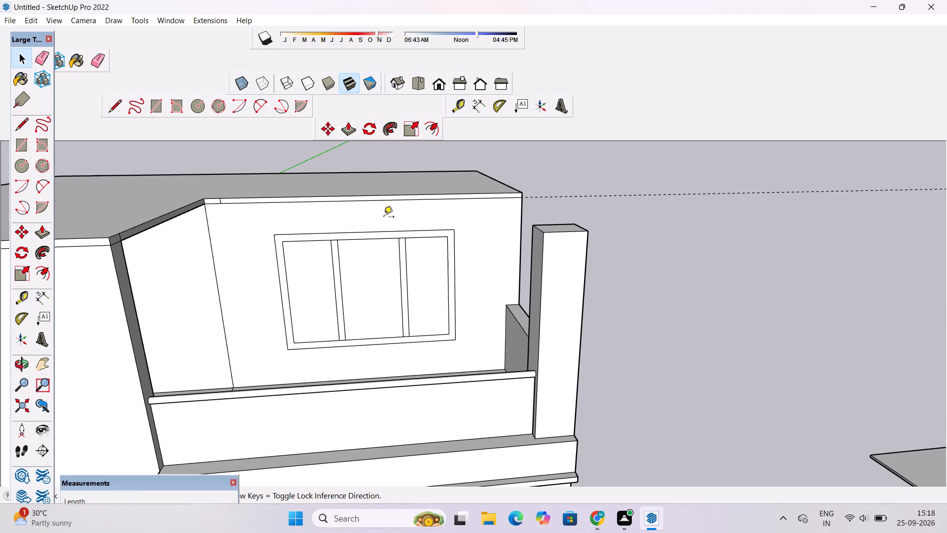
scroll(390, 213, "up", 4)
left_click(396, 194)
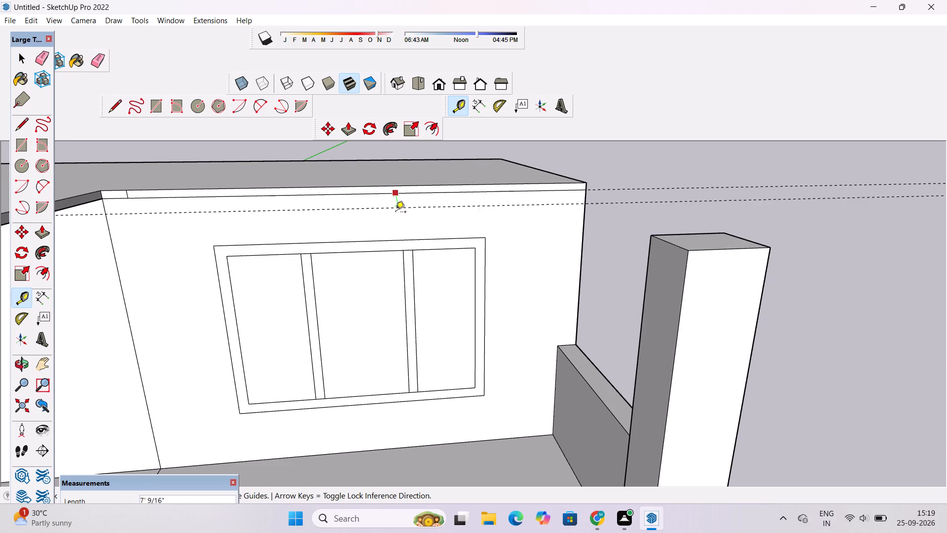
scroll(379, 232, "up", 3)
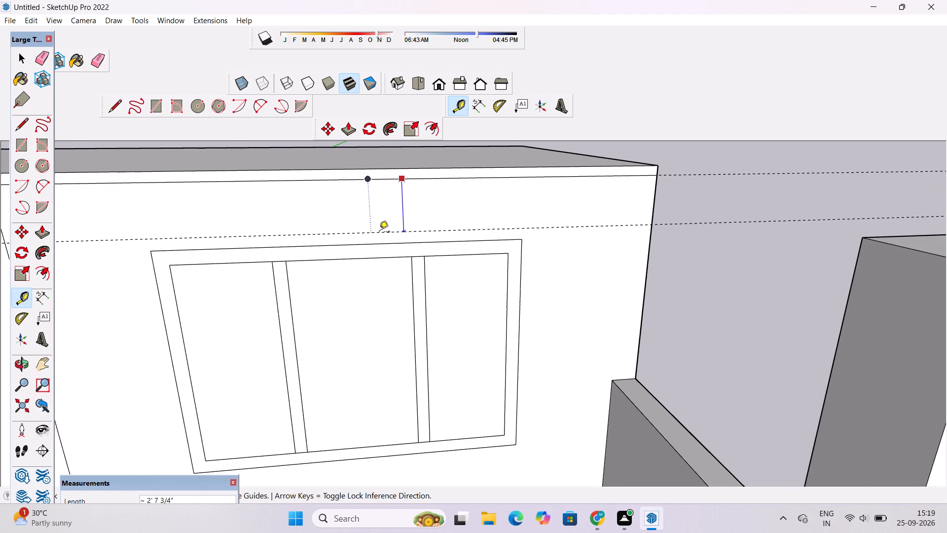
scroll(376, 219, "up", 2)
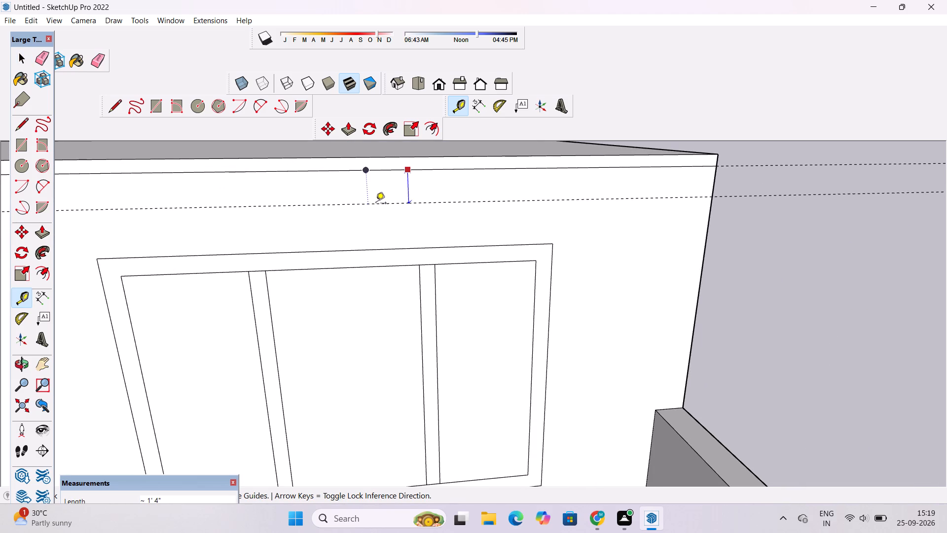
scroll(376, 204, "down", 5)
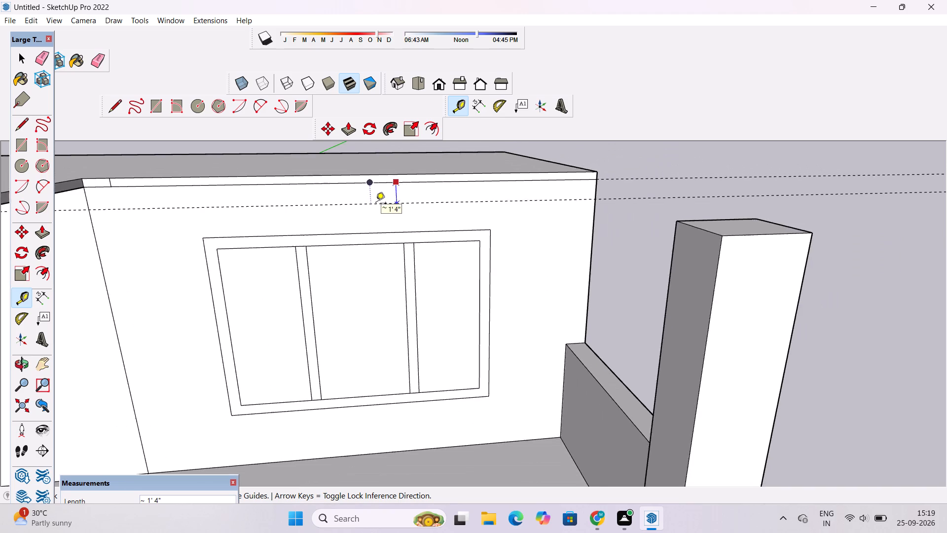
scroll(376, 204, "down", 2)
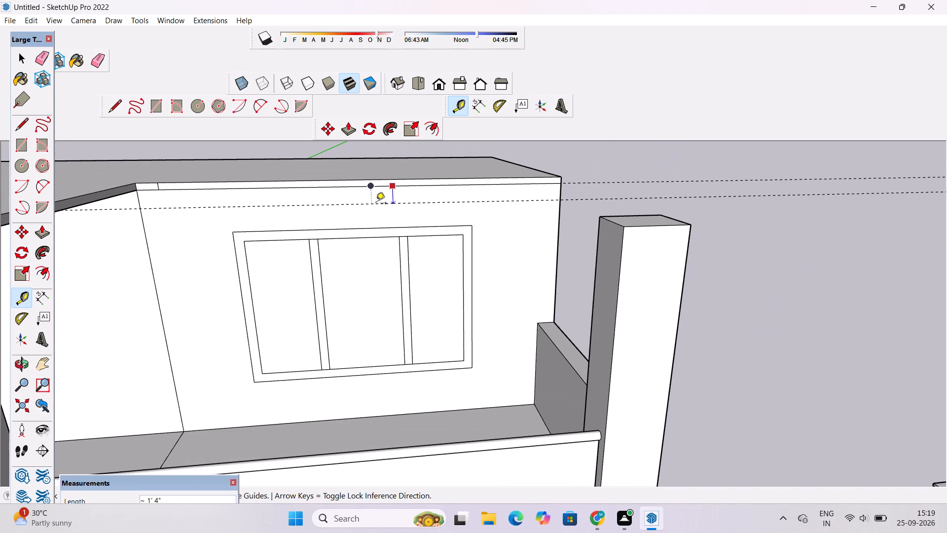
scroll(376, 204, "down", 2)
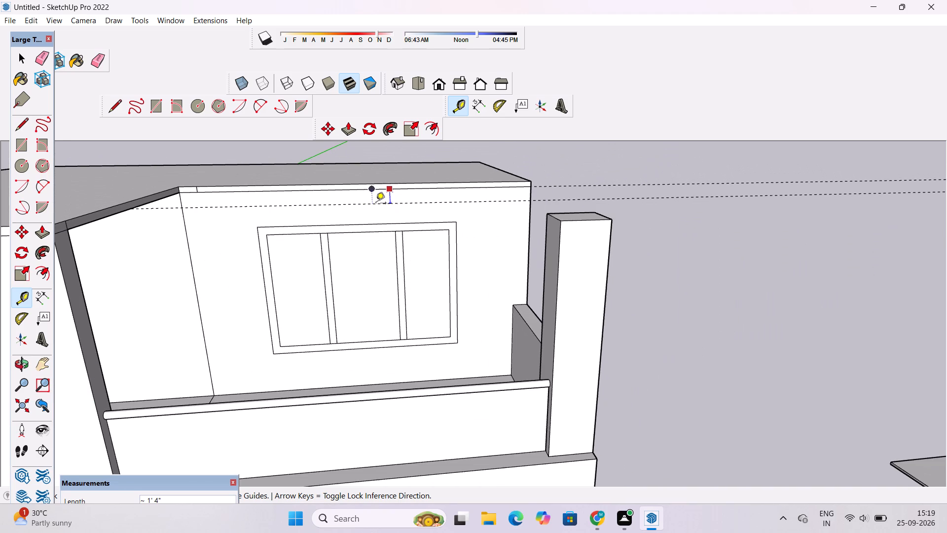
scroll(376, 204, "up", 1)
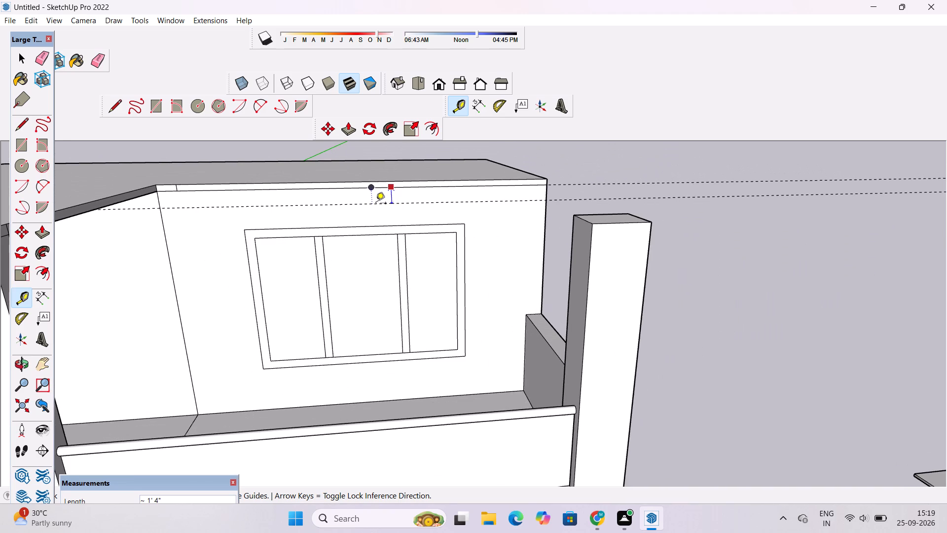
scroll(376, 204, "up", 1)
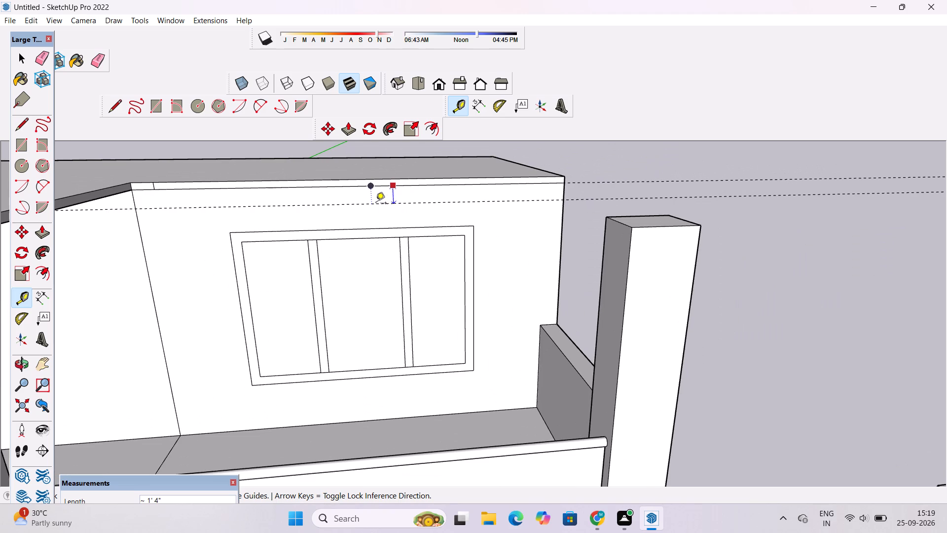
scroll(376, 204, "down", 2)
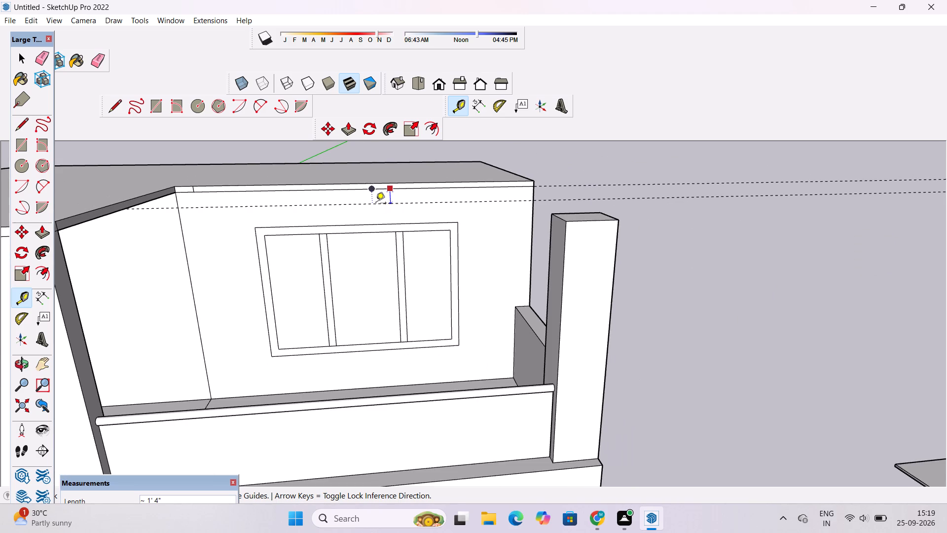
scroll(376, 204, "up", 1)
scroll(376, 204, "down", 1)
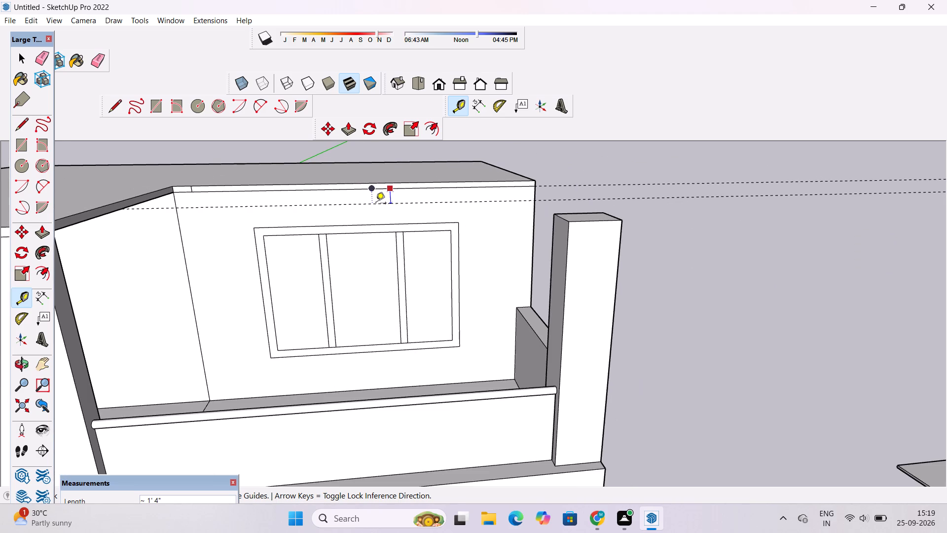
type("1.5'")
key("Return")
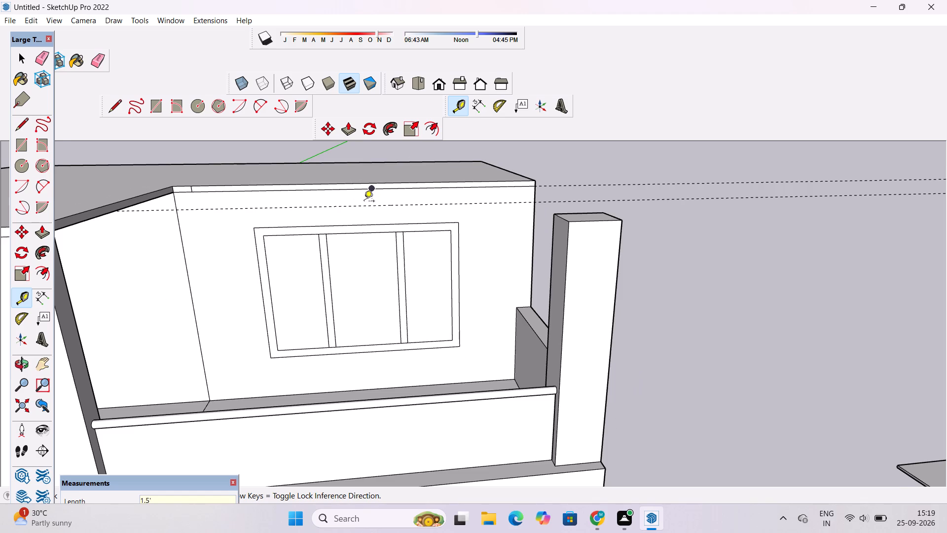
Draw a line about 32' long along the lower guide across the top-floor window wall, closing the band's inner end up to the slab.
scroll(365, 204, "down", 2)
key("l")
scroll(401, 205, "up", 4)
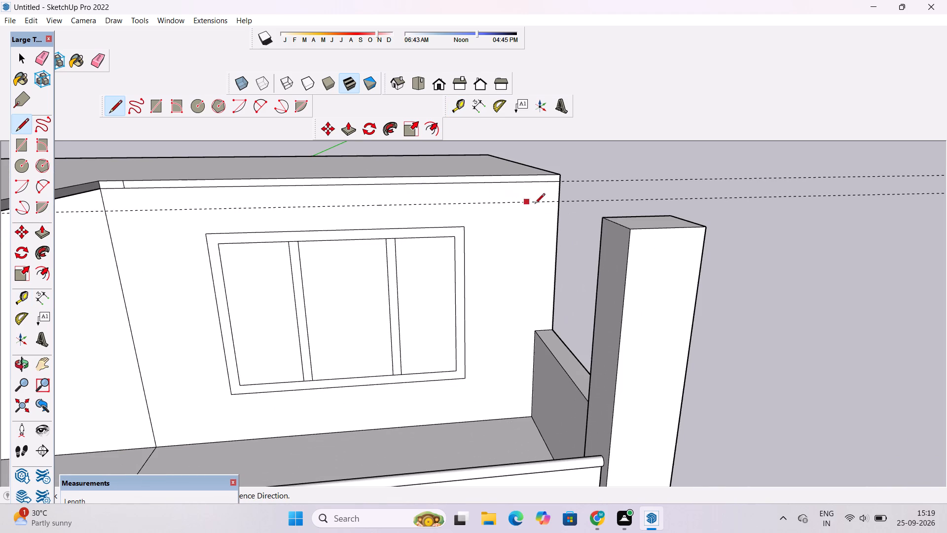
left_click(560, 202)
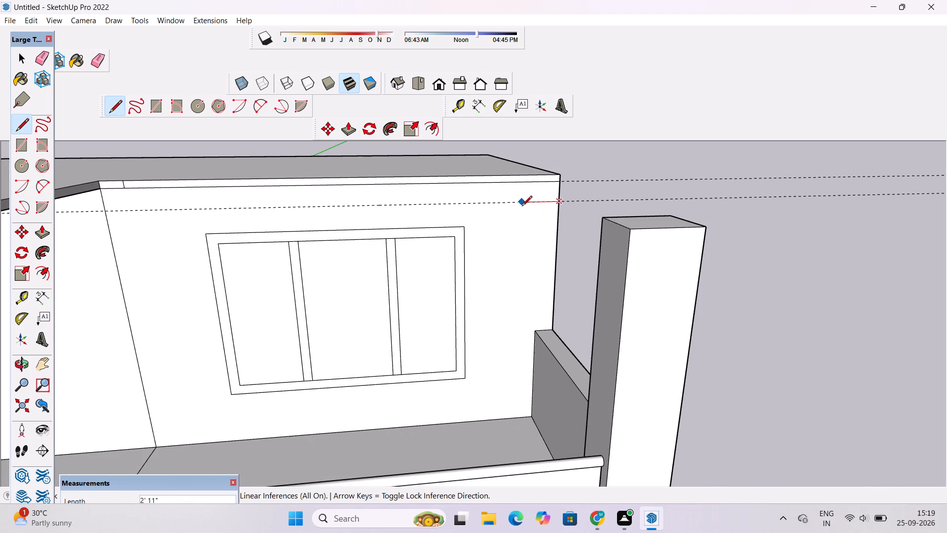
scroll(522, 207, "down", 3)
scroll(205, 218, "up", 6)
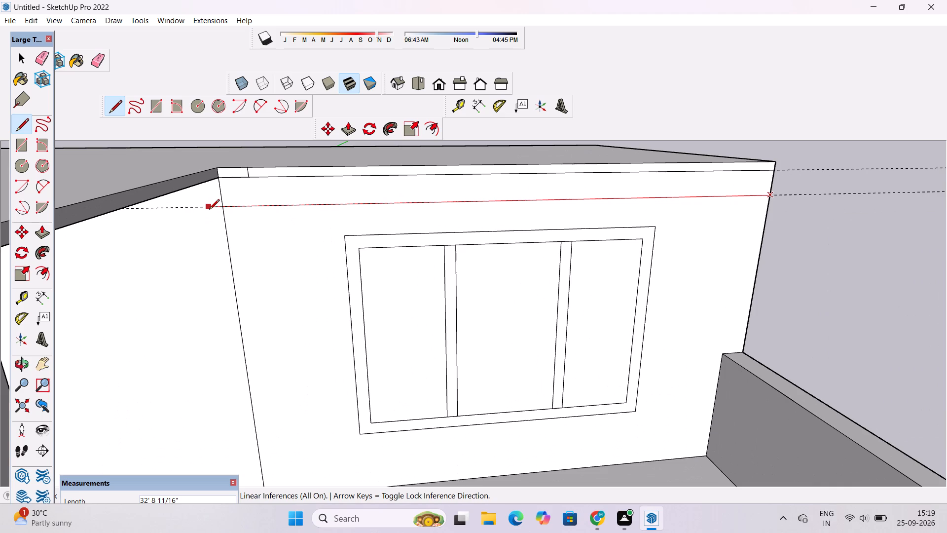
left_click(223, 207)
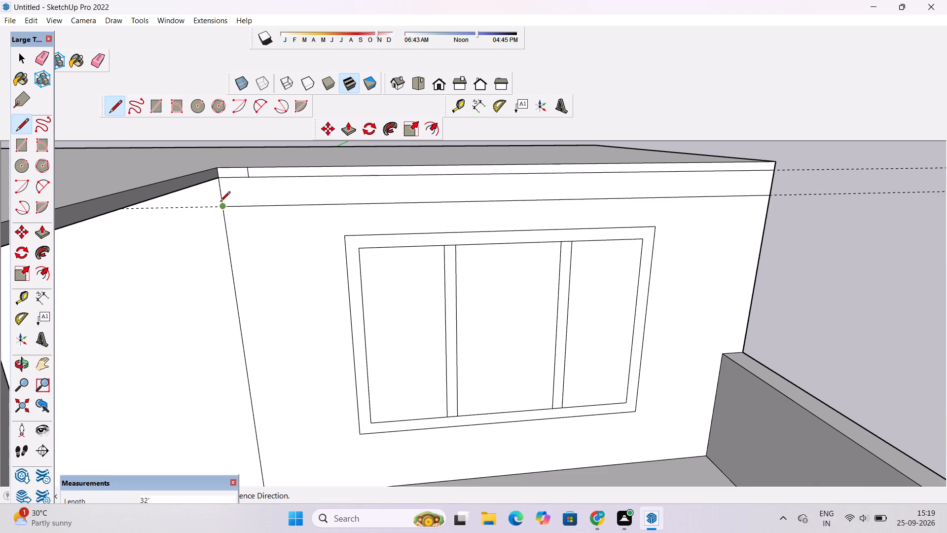
left_click(222, 209)
left_click(219, 180)
key("space")
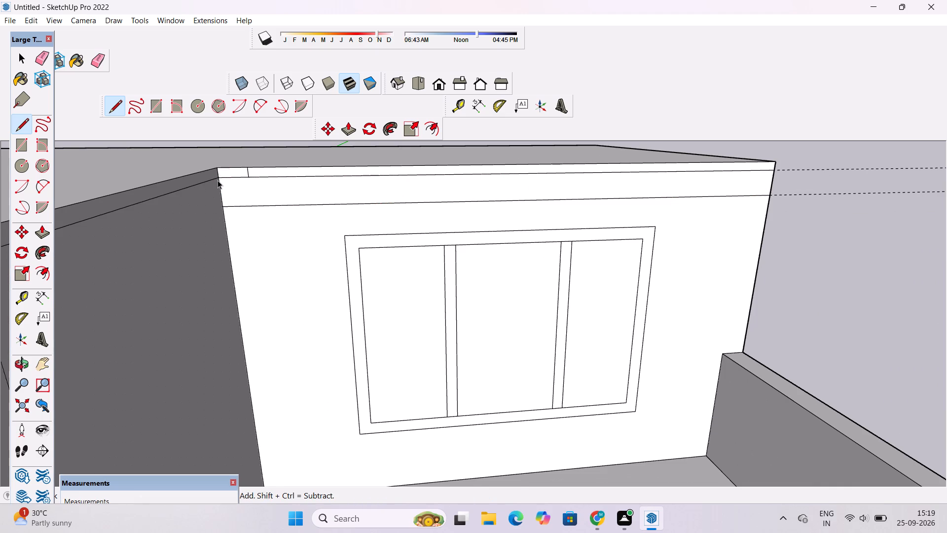
Delete the face covering the recess beside the top-floor balcony's window wall.
scroll(216, 181, "down", 5)
left_click(178, 281)
key("Delete")
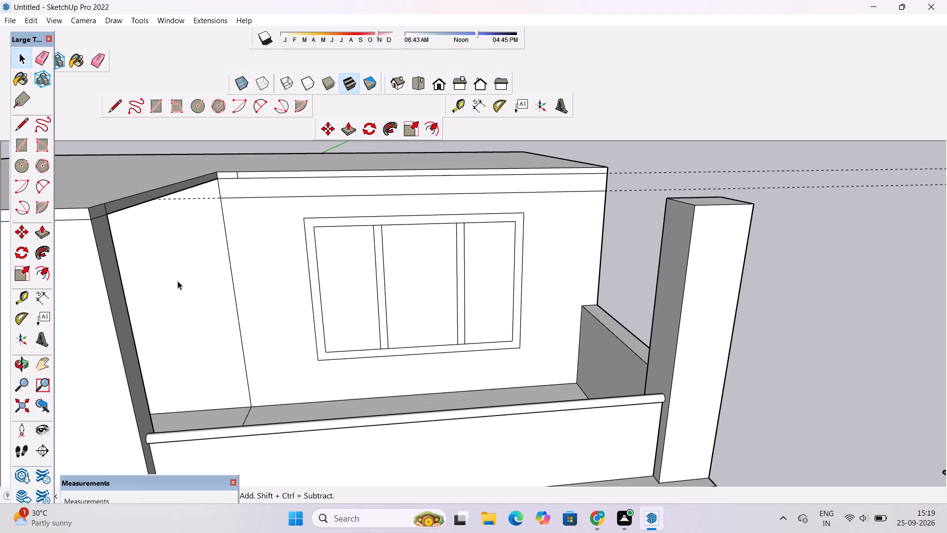
Erase the two guide lines running past the wall above the top-floor balcony window.
key("o")
scroll(467, 207, "down", 1)
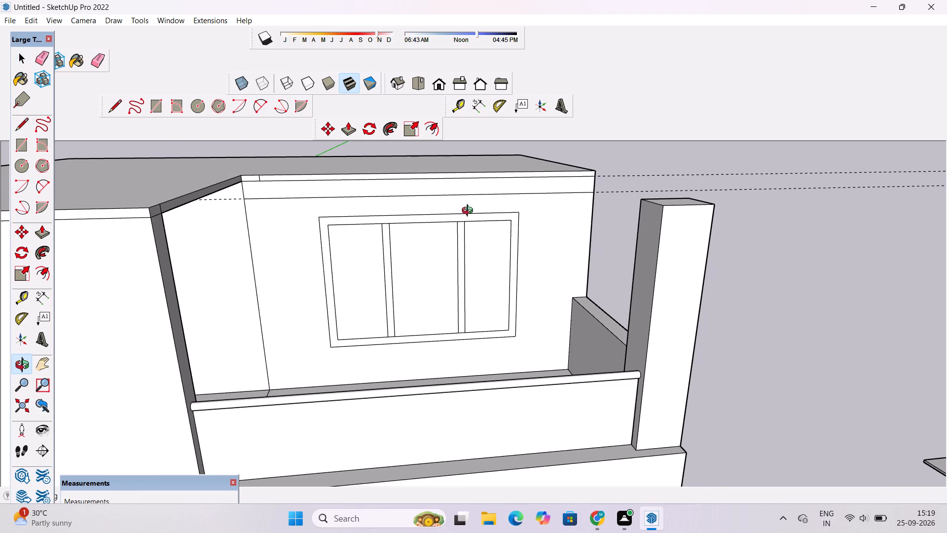
left_click_drag(435, 278, 439, 257)
scroll(440, 252, "down", 2)
left_click_drag(441, 249, 436, 259)
left_click_drag(435, 259, 406, 261, "shift")
scroll(401, 251, "down", 1)
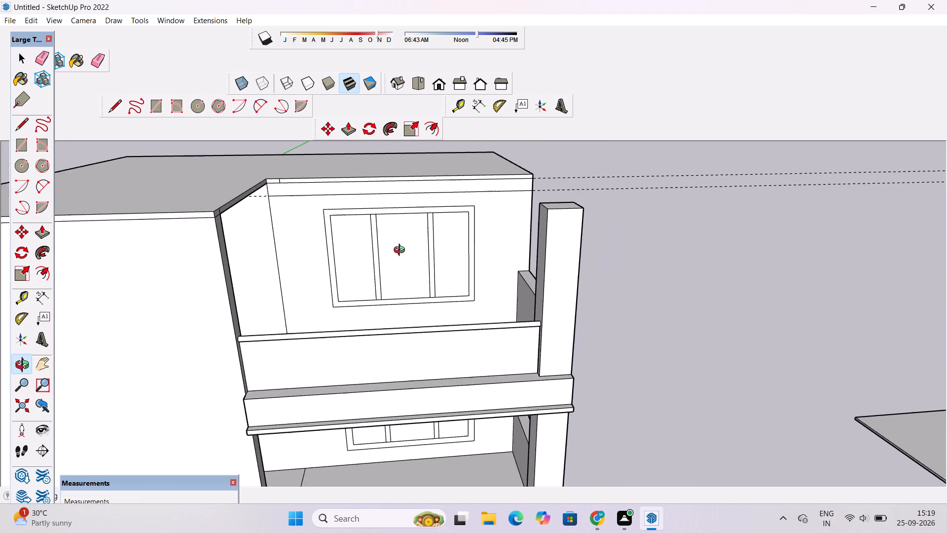
scroll(401, 251, "down", 1)
scroll(401, 251, "up", 2)
scroll(391, 243, "down", 2)
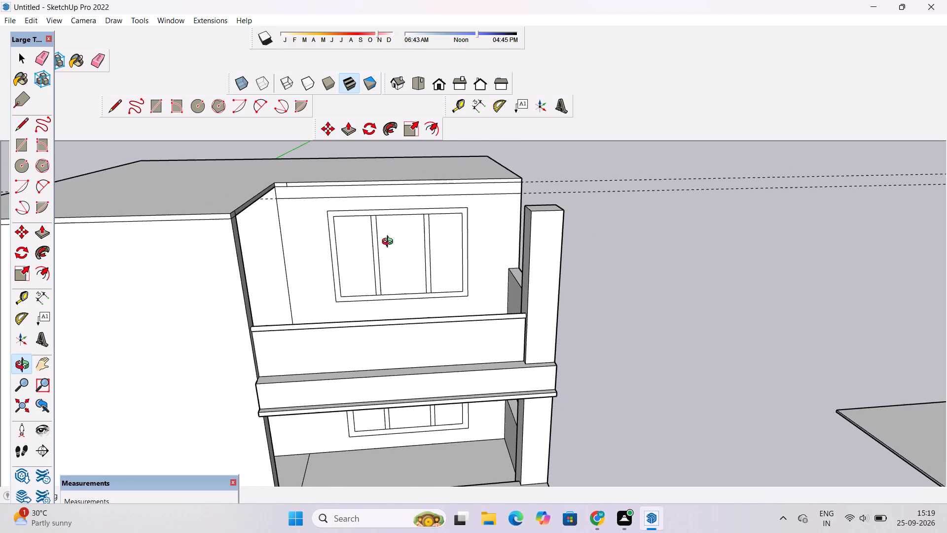
scroll(390, 244, "up", 1)
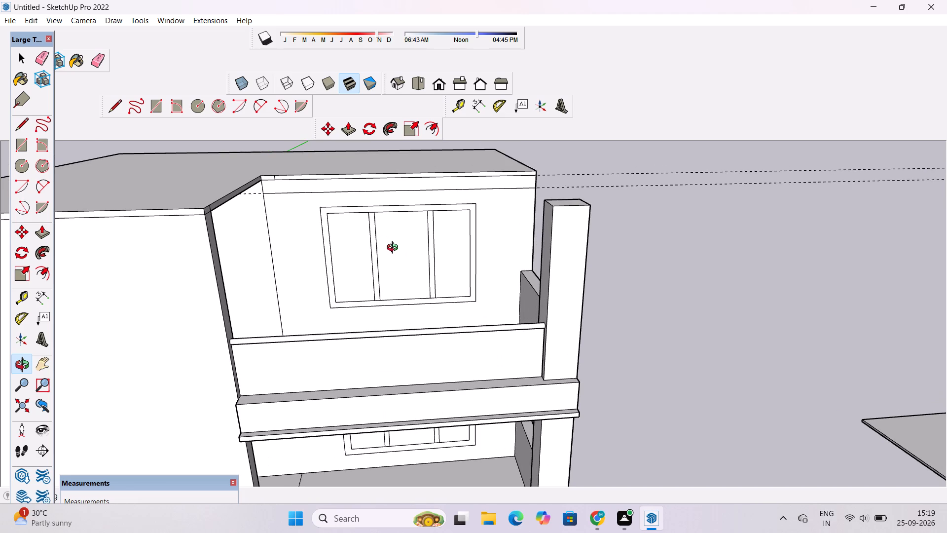
key("e")
scroll(397, 251, "down", 4)
left_click_drag(624, 177, 626, 207)
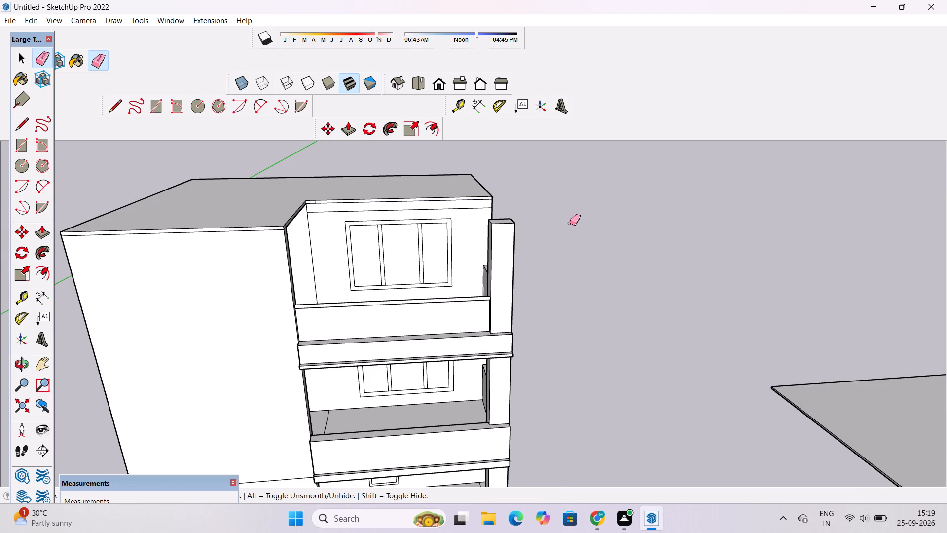
Erase the short vertical line on the roof slab's edge near the inner end of the window wall.
key("o")
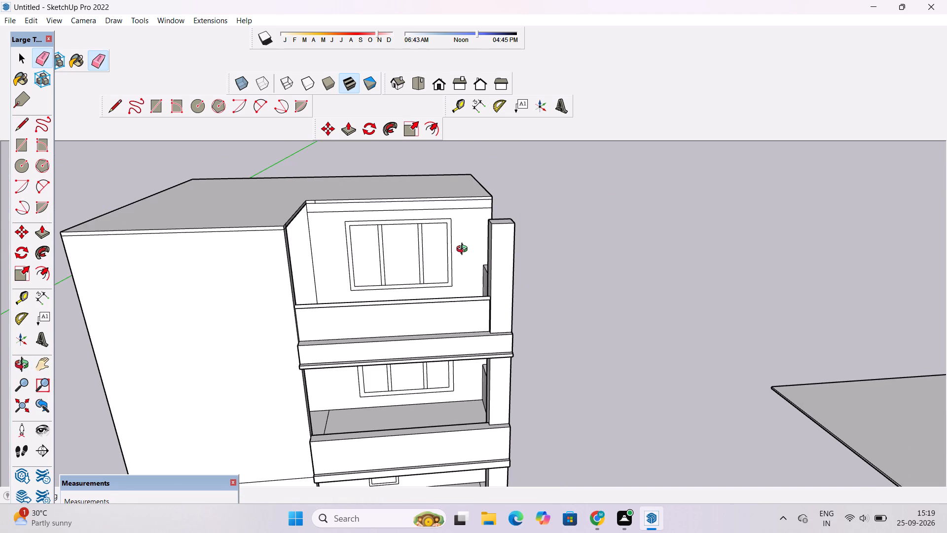
scroll(458, 252, "up", 3)
left_click_drag(458, 252, 472, 260, "shift")
left_click(472, 260, "shift")
left_click_drag(472, 260, 475, 267, "shift")
scroll(477, 260, "down", 2)
left_click_drag(477, 260, 479, 273)
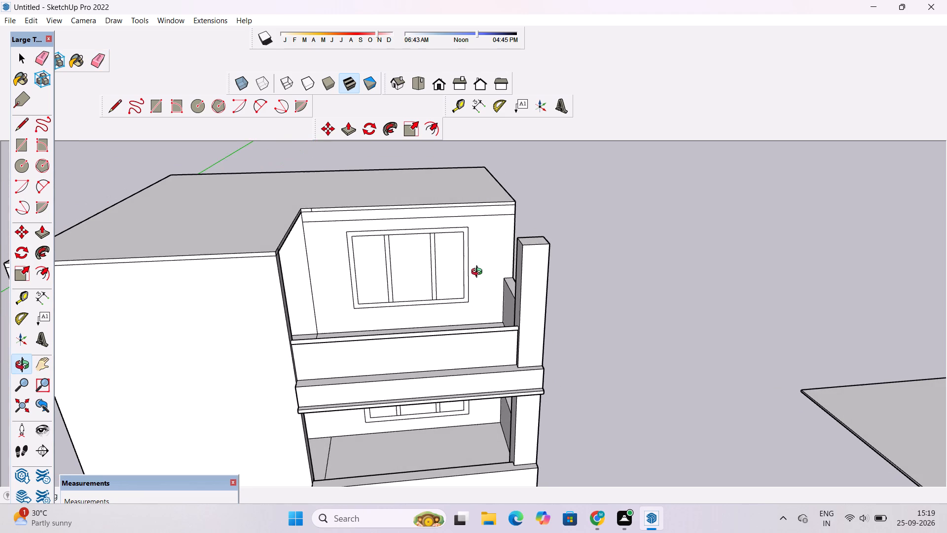
left_click_drag(479, 273, 479, 273)
left_click(479, 273)
left_click_drag(474, 269, 480, 258, "shift")
left_click(480, 258, "shift")
scroll(343, 208, "up", 5)
scroll(273, 182, "up", 4)
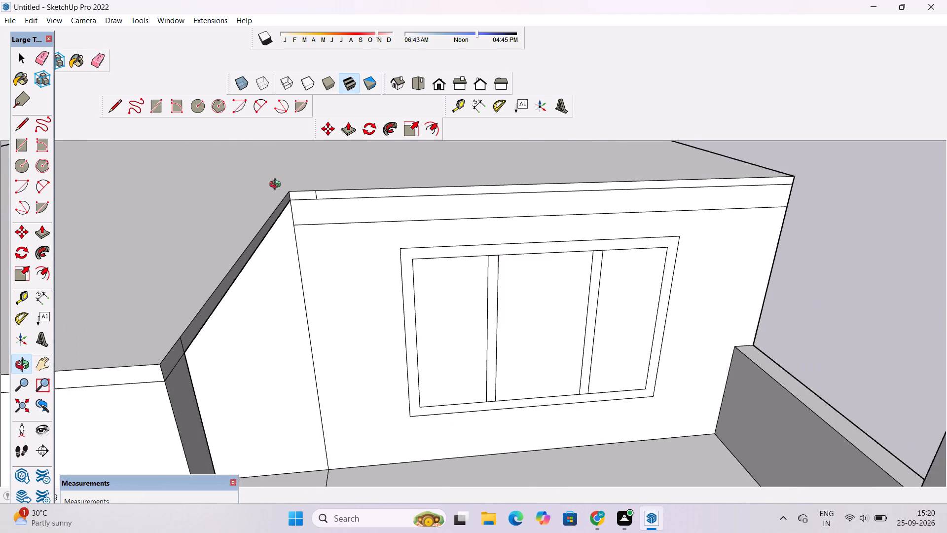
left_click_drag(304, 206, 329, 249, "shift")
scroll(330, 246, "up", 3)
left_click_drag(368, 267, 364, 256)
left_click(363, 255)
left_click_drag(359, 253, 366, 269, "shift")
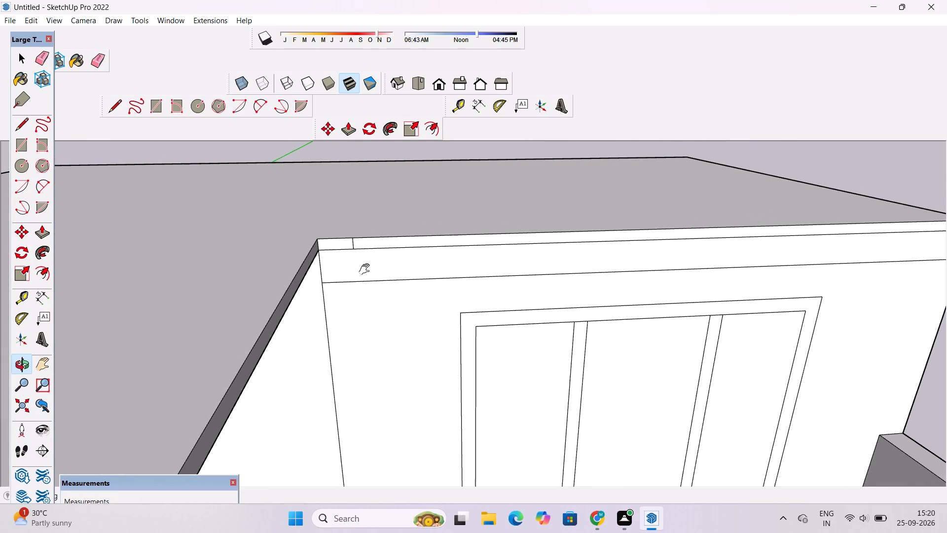
scroll(340, 251, "up", 4, "shift")
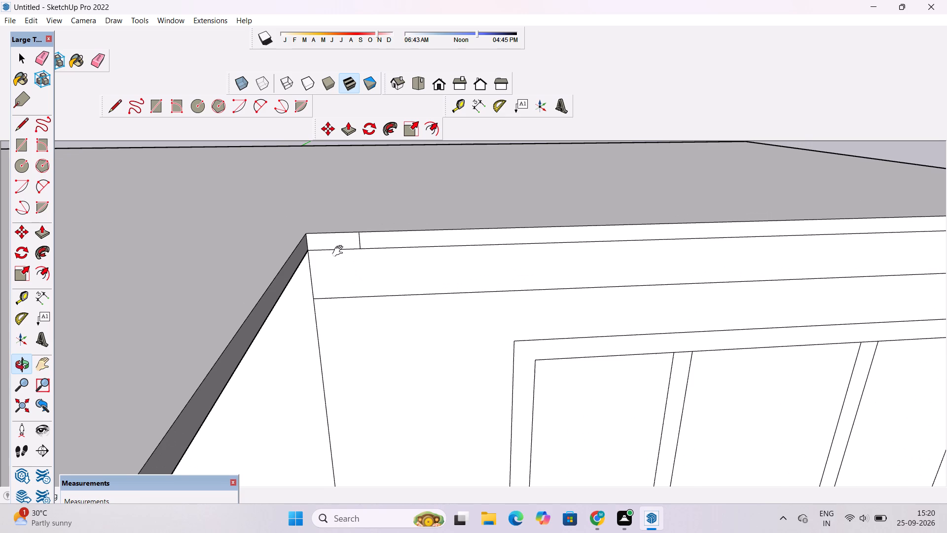
scroll(340, 251, "up", 1, "shift")
left_click_drag(340, 251, 344, 262, "shift")
scroll(344, 262, "up", 2)
key("e")
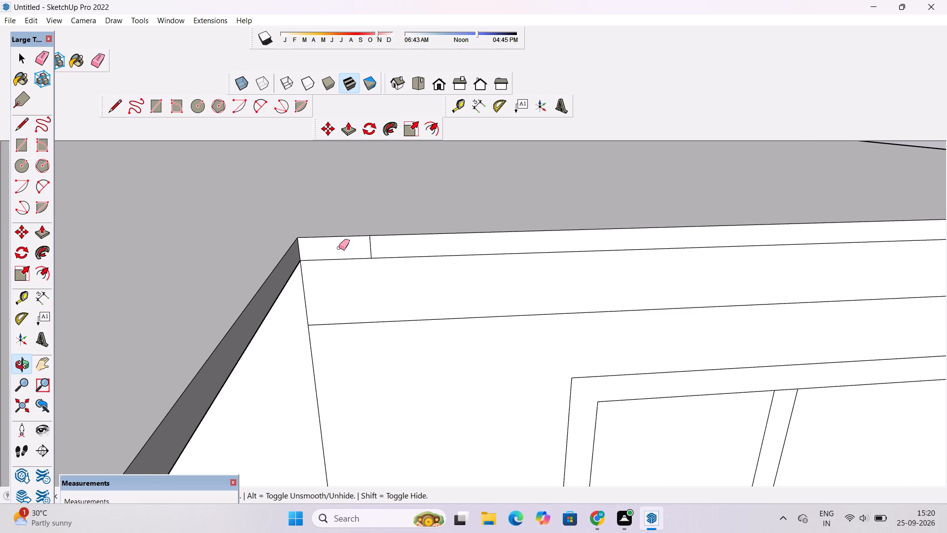
left_click(372, 245)
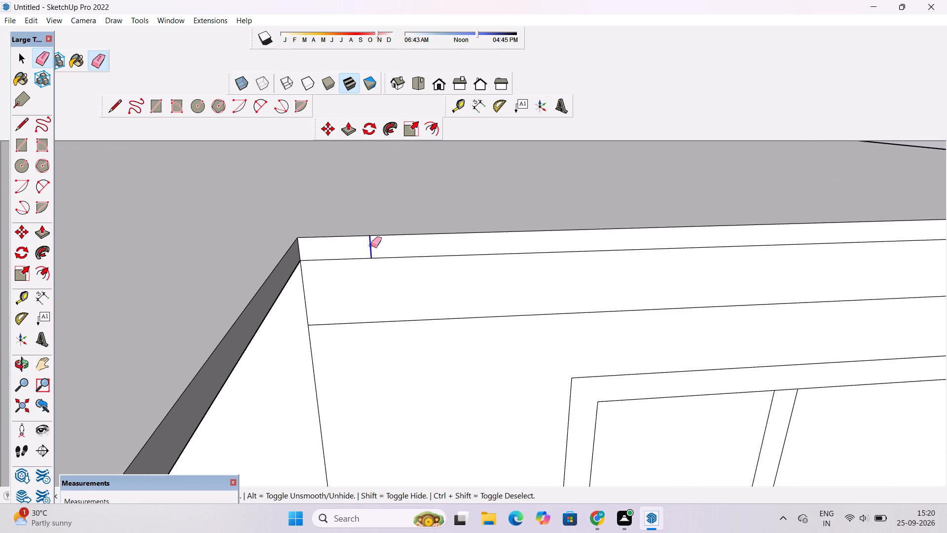
key("space")
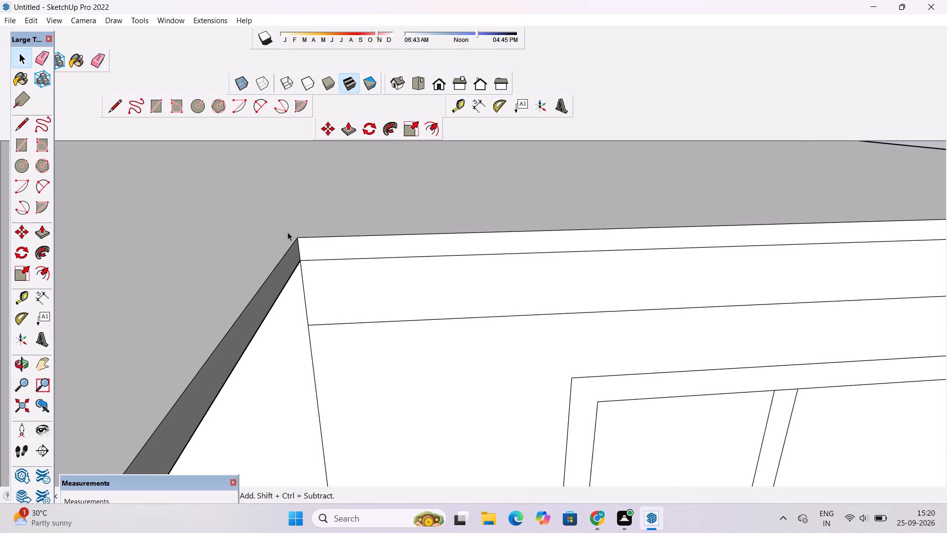
Examine the band above the top-floor balcony window, the roof slab edge and the adjoining recess from the front and side.
key("o")
scroll(287, 232, "down", 11)
left_click(325, 253, "shift")
scroll(318, 251, "down", 3)
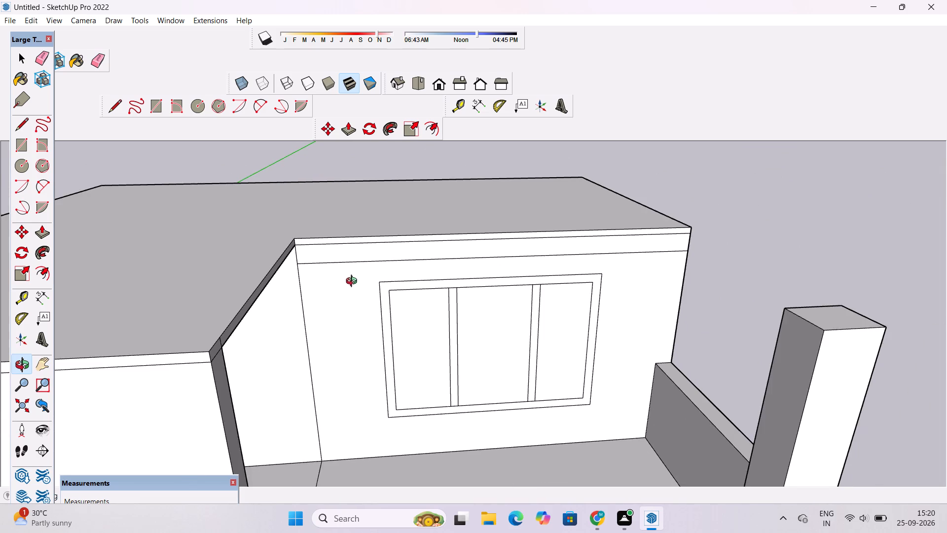
left_click_drag(354, 283, 312, 262)
scroll(361, 243, "up", 1)
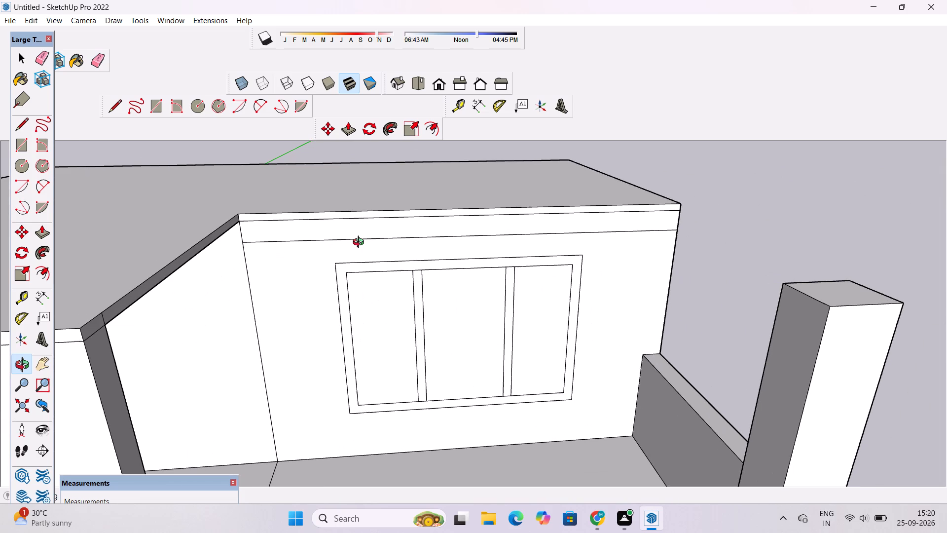
scroll(361, 243, "down", 1)
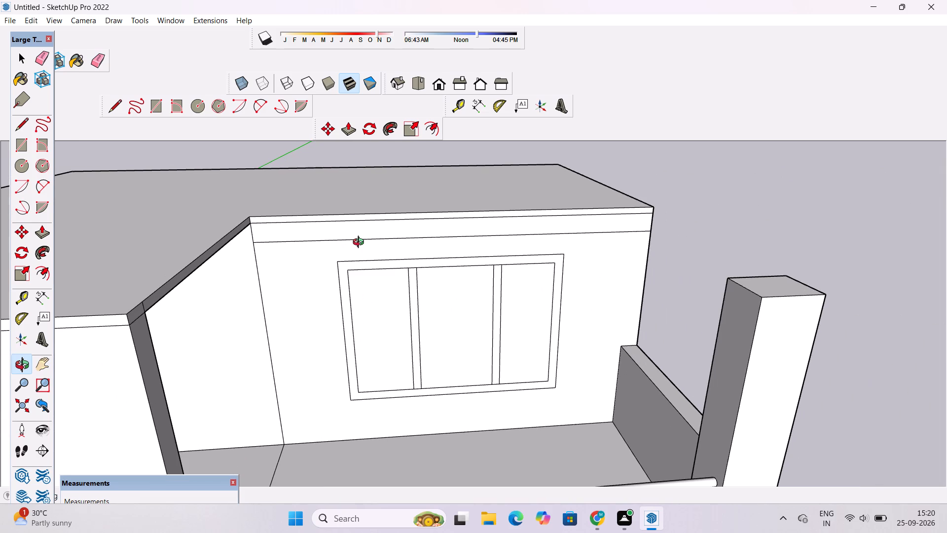
left_click_drag(357, 246, 360, 252, "shift")
left_click_drag(379, 266, 381, 256)
left_click(381, 256)
left_click_drag(381, 256, 382, 254, "shift")
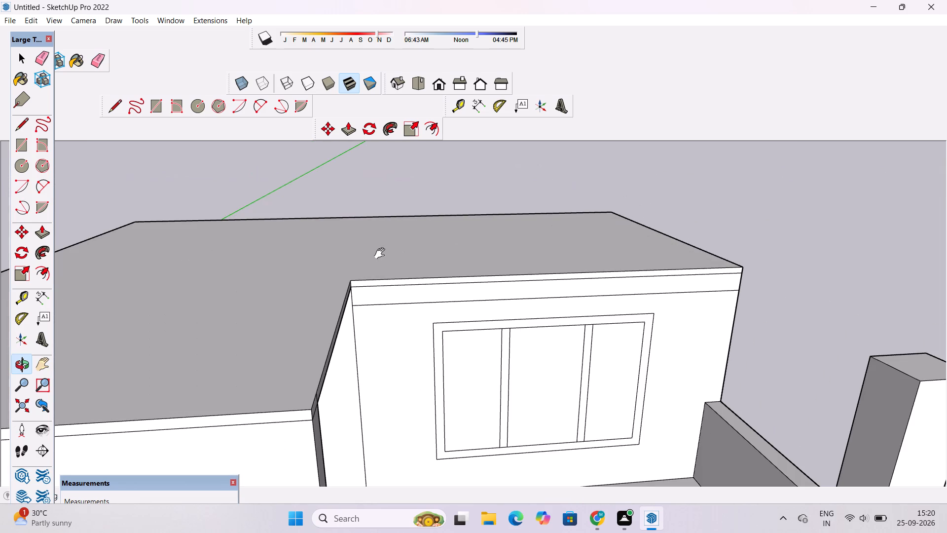
left_click_drag(382, 254, 382, 251, "shift")
scroll(374, 246, "down", 3)
left_click_drag(451, 282, 378, 254, "shift")
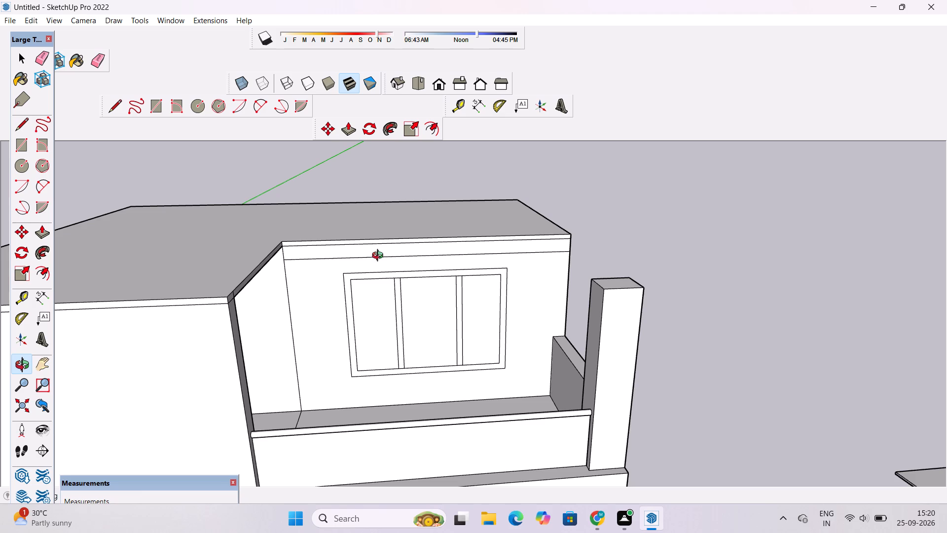
scroll(367, 283, "up", 1)
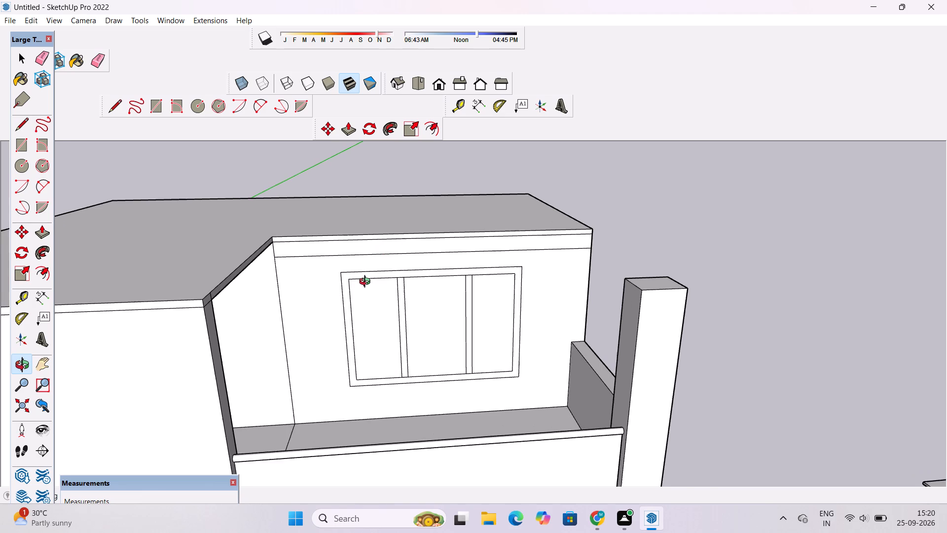
scroll(367, 283, "up", 1)
scroll(359, 295, "down", 2)
left_click_drag(359, 295, 380, 309, "shift")
scroll(382, 295, "up", 2)
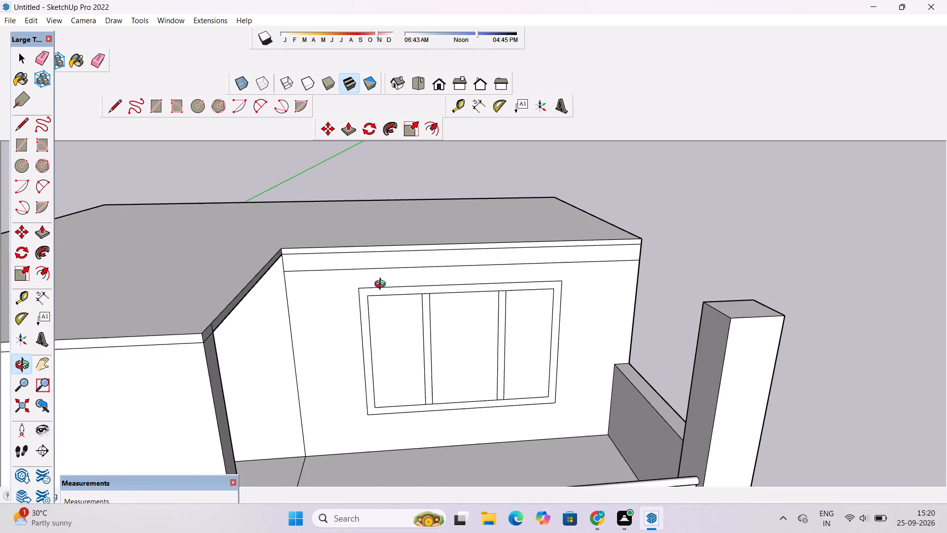
left_click_drag(382, 283, 373, 303, "shift")
left_click_drag(373, 303, 371, 290)
left_click(371, 290)
scroll(369, 288, "down", 2)
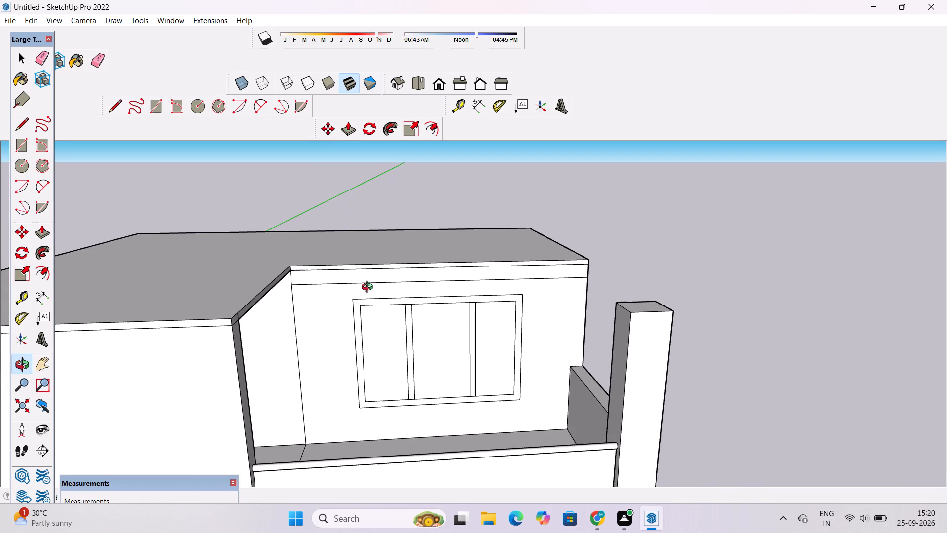
scroll(369, 288, "up", 1)
left_click_drag(365, 289, 232, 297)
left_click(231, 296)
scroll(234, 293, "down", 4)
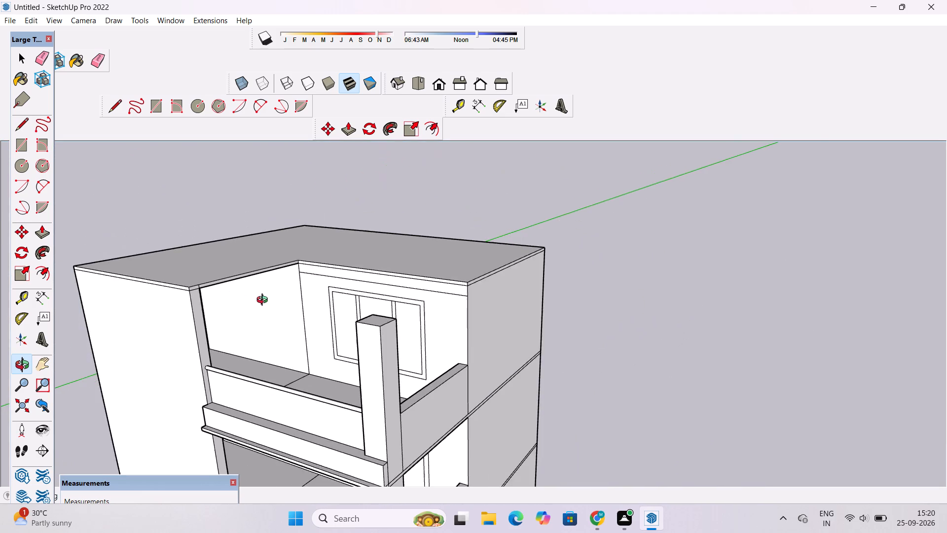
left_click_drag(267, 301, 146, 266)
left_click(146, 266)
left_click_drag(314, 269, 233, 259)
left_click_drag(328, 272, 341, 313)
left_click(341, 313)
left_click_drag(339, 306, 338, 256)
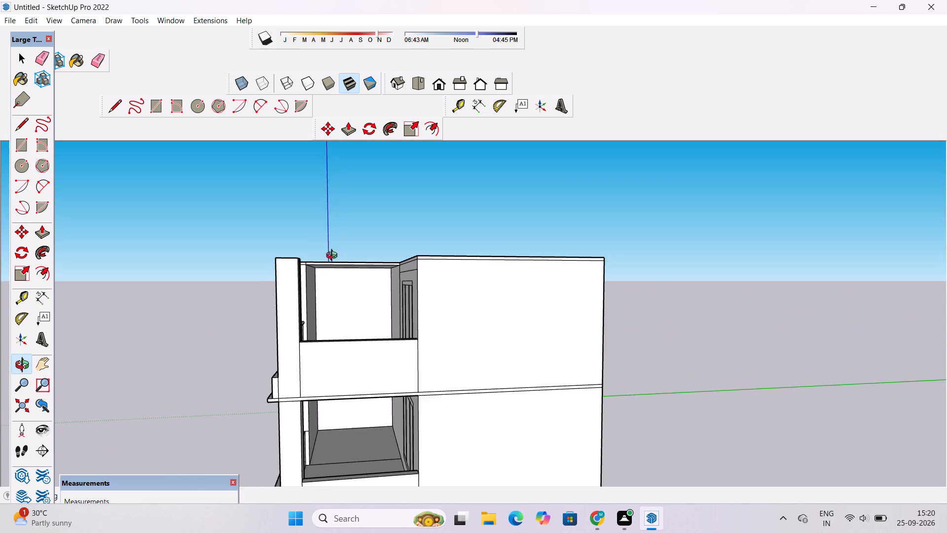
Extend the band's lower line about 26' 6" from the end of the window wall to the recess's inner corner.
left_click_drag(334, 261, 364, 318, "shift")
scroll(388, 333, "up", 7, "shift")
left_click_drag(401, 339, 401, 322)
left_click_drag(401, 322, 396, 313, "shift")
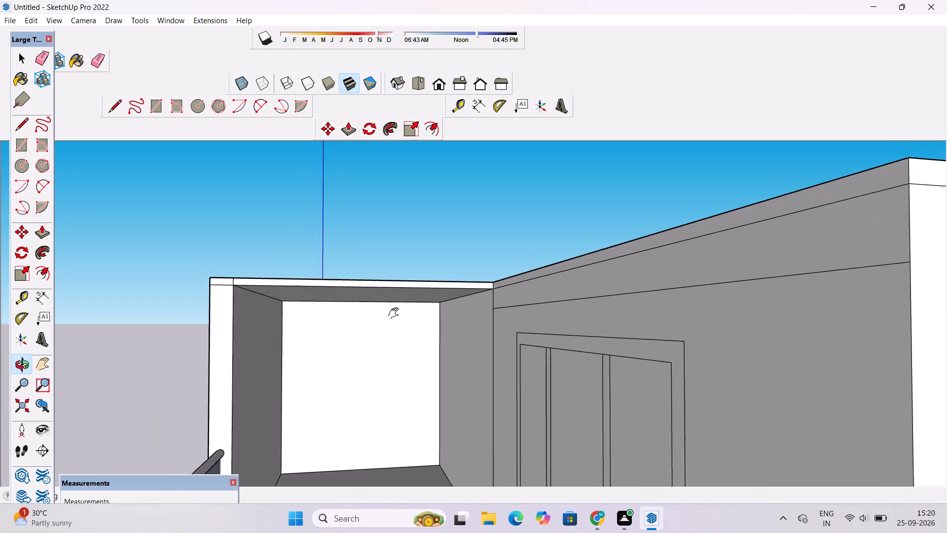
left_click_drag(396, 313, 368, 278, "shift")
scroll(367, 277, "down", 1)
left_click_drag(367, 277, 375, 284)
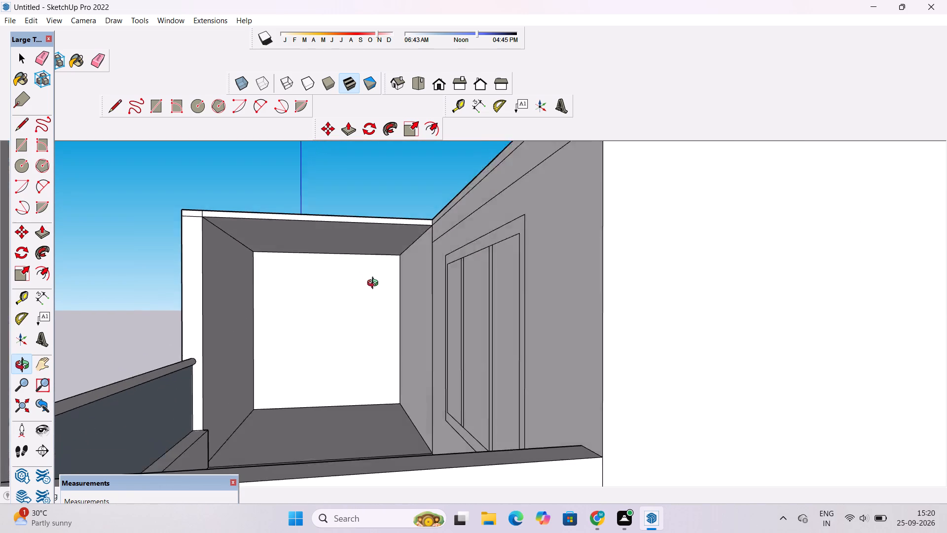
left_click_drag(375, 284, 408, 309)
left_click_drag(413, 309, 422, 309)
key("l")
scroll(421, 275, "up", 3)
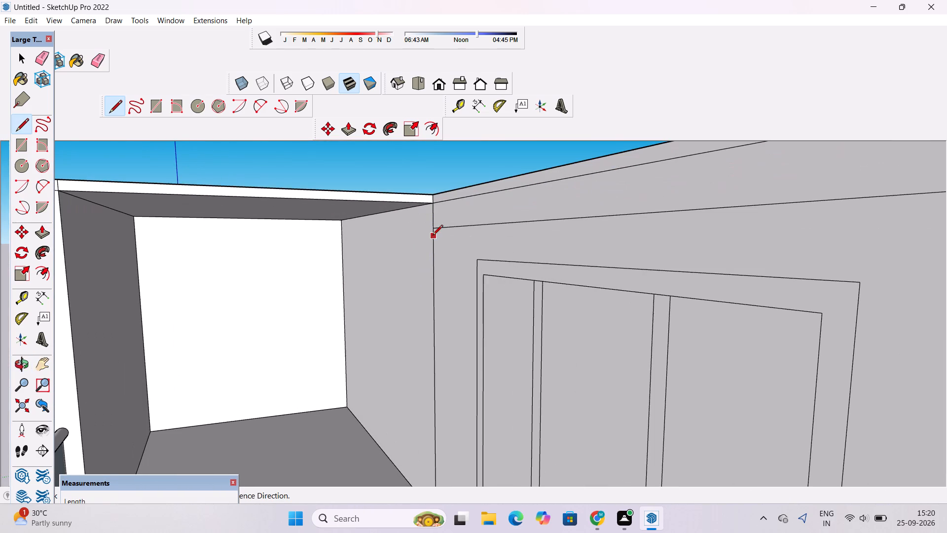
left_click(434, 230)
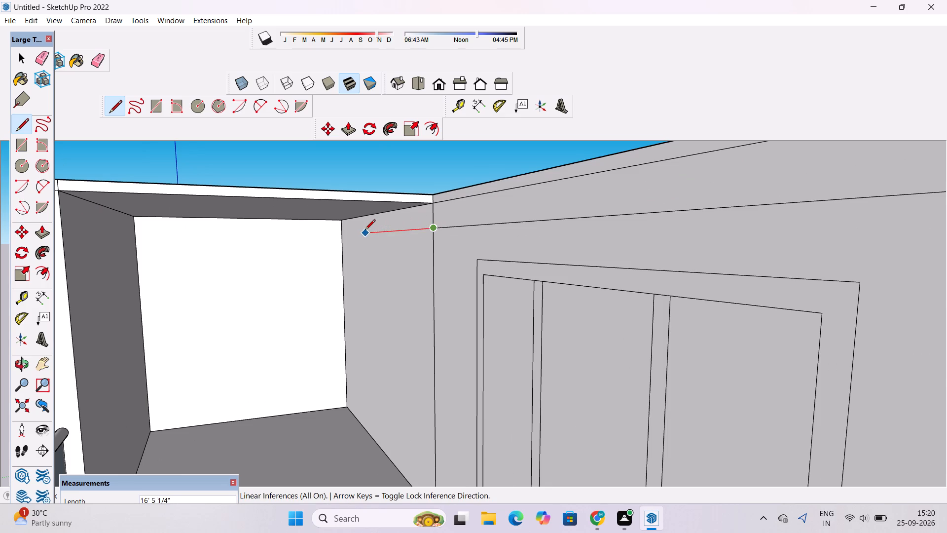
scroll(365, 230, "up", 3)
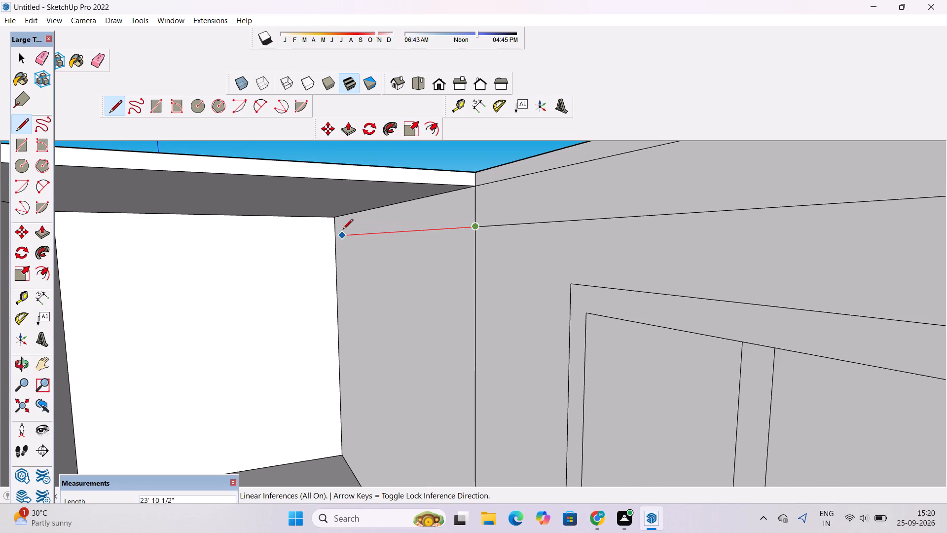
scroll(344, 228, "up", 4)
left_click(330, 240)
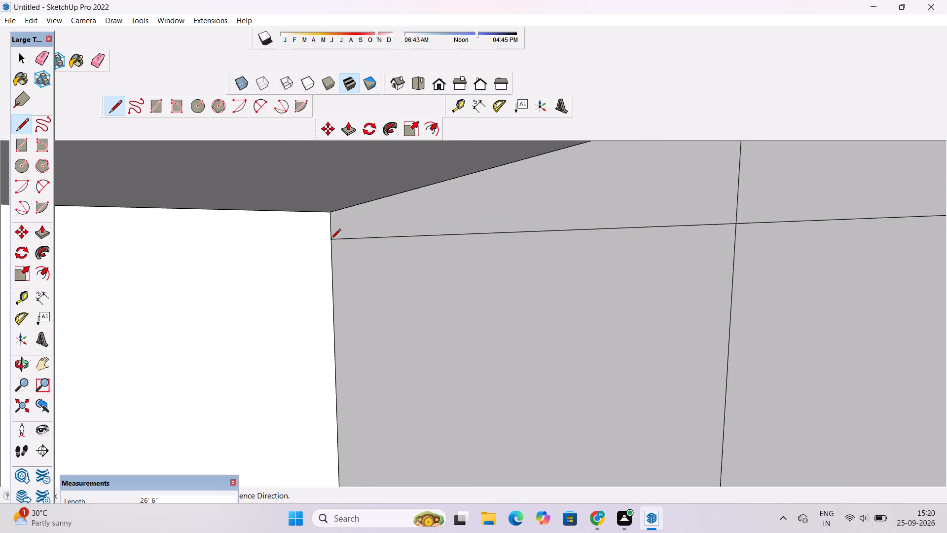
Examine the band around the top-floor balcony recess, the roof slab and the adjoining projecting front wall from several angles.
scroll(330, 240, "down", 4)
key("space")
type("o")
left_click_drag(422, 276, 371, 291)
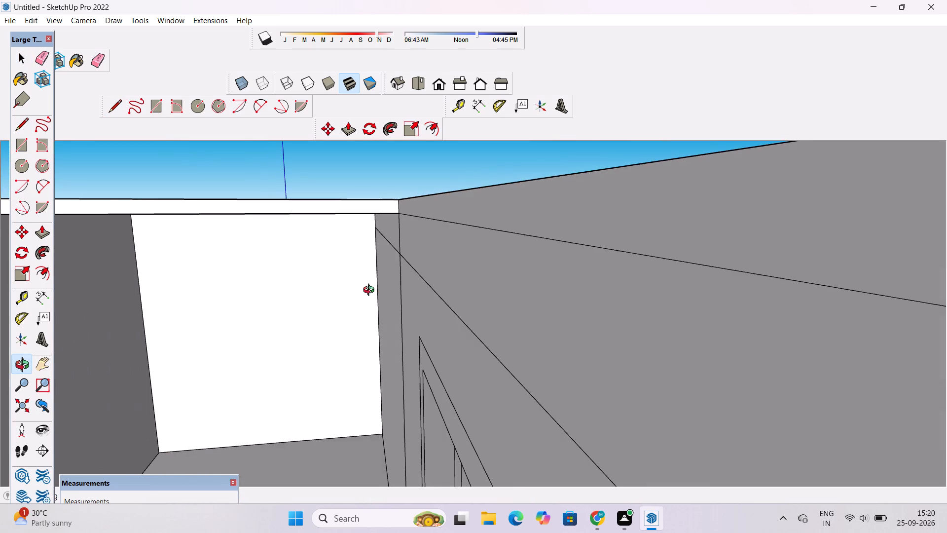
scroll(371, 291, "down", 3)
left_click_drag(363, 294, 395, 290, "shift")
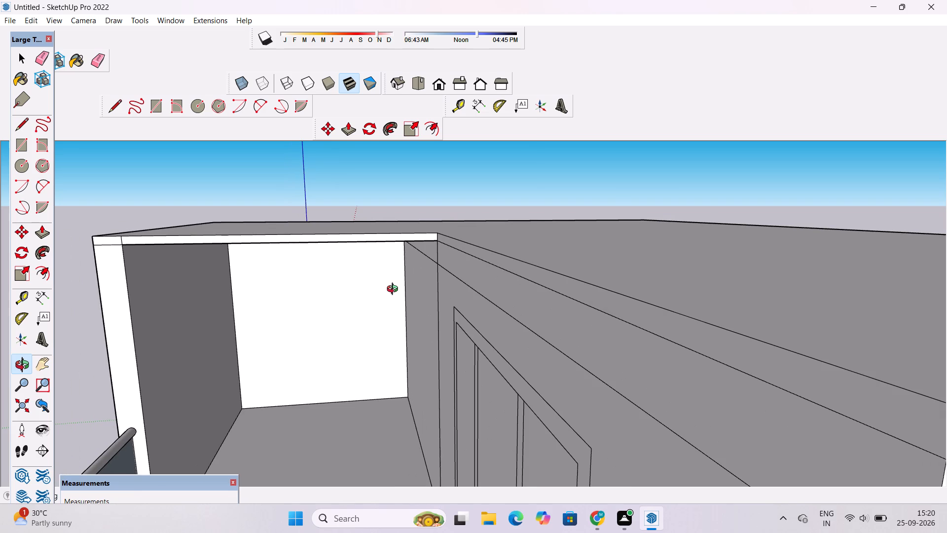
scroll(392, 291, "down", 3)
left_click_drag(376, 300, 394, 303)
scroll(400, 296, "down", 2)
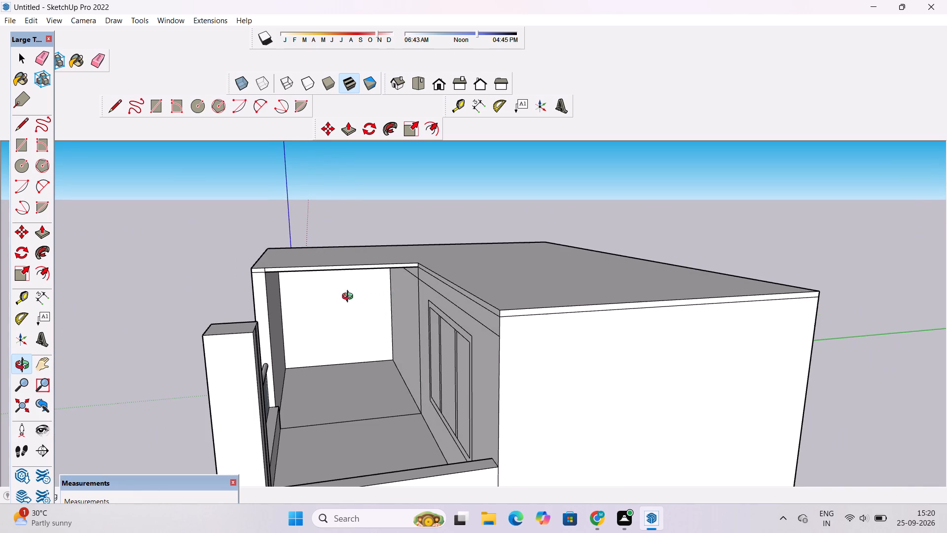
left_click_drag(337, 299, 468, 278)
scroll(490, 272, "down", 4)
left_click_drag(389, 299, 524, 315)
left_click_drag(524, 315, 514, 301, "shift")
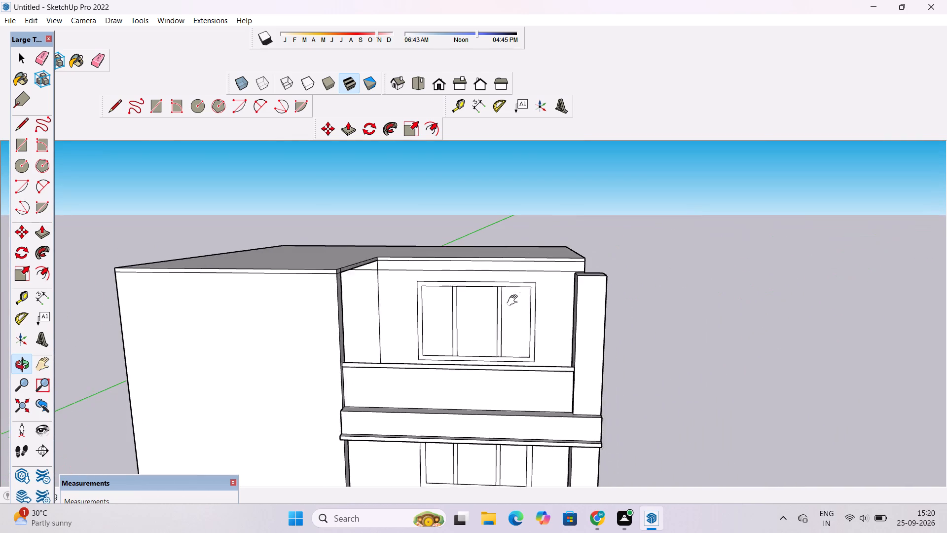
left_click_drag(514, 301, 498, 280, "shift")
left_click_drag(428, 284, 480, 271)
left_click_drag(474, 270, 401, 287, "shift")
scroll(401, 287, "down", 4)
left_click_drag(399, 290, 397, 324)
scroll(394, 277, "up", 1)
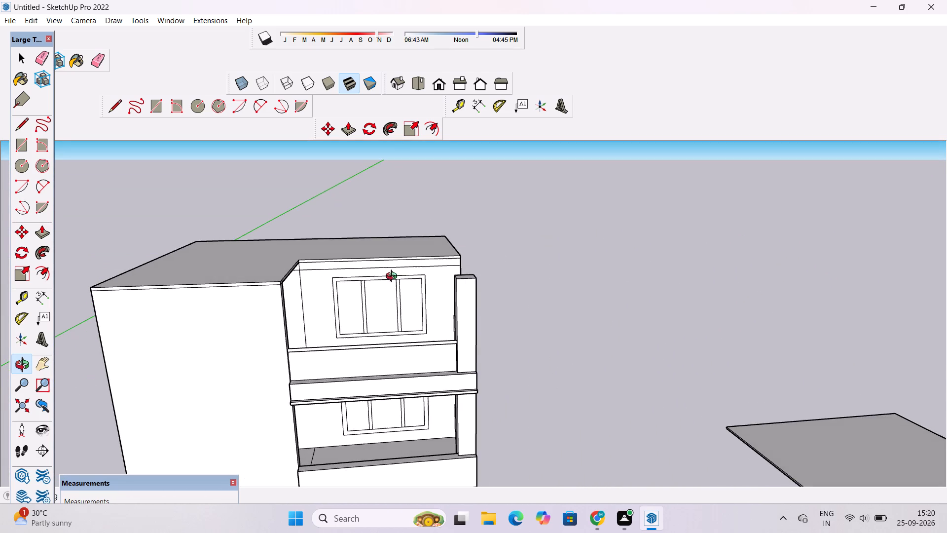
left_click_drag(394, 277, 388, 304)
left_click_drag(387, 304, 392, 321, "shift")
scroll(409, 292, "up", 2)
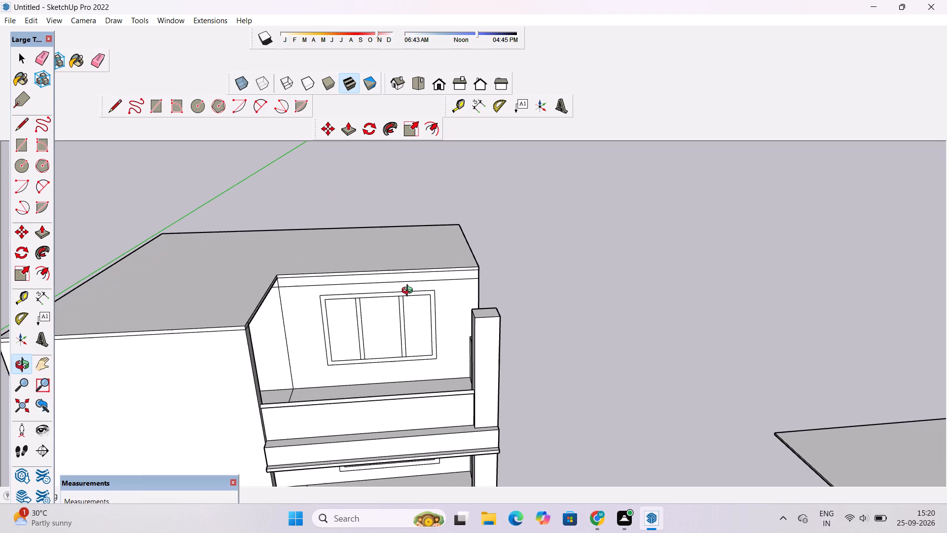
left_click(409, 292)
scroll(409, 293, "down", 3)
left_click_drag(409, 296, 410, 318)
left_click_drag(410, 318, 414, 306, "shift")
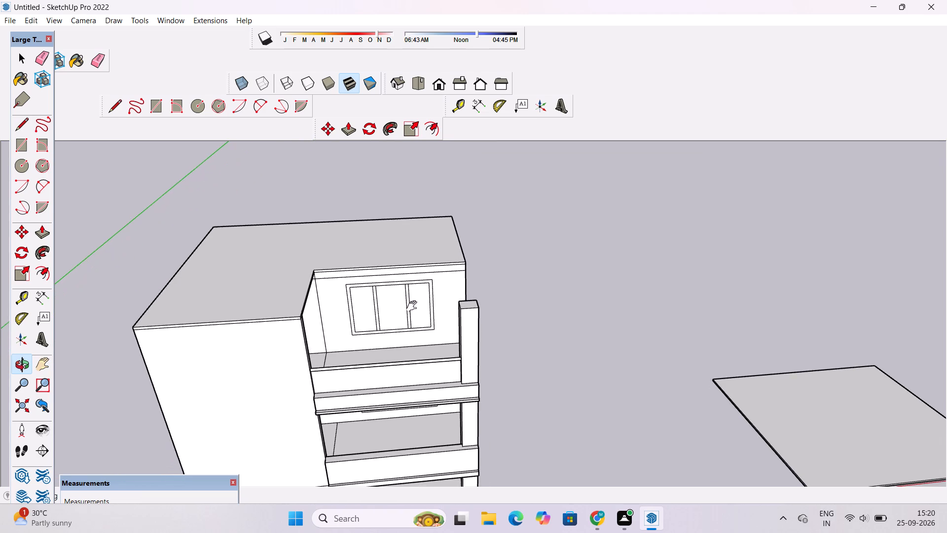
left_click_drag(414, 306, 412, 326)
scroll(407, 301, "up", 3)
left_click_drag(358, 292, 371, 290, "shift")
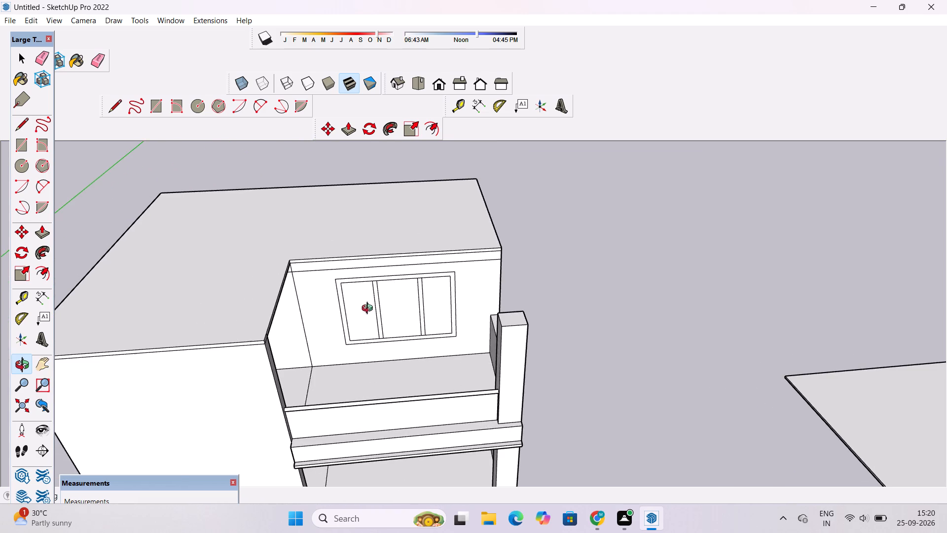
left_click_drag(369, 310, 276, 314)
scroll(235, 288, "up", 2)
scroll(235, 288, "down", 2)
left_click_drag(239, 288, 296, 289, "shift")
scroll(296, 289, "up", 1)
left_click_drag(297, 290, 305, 289)
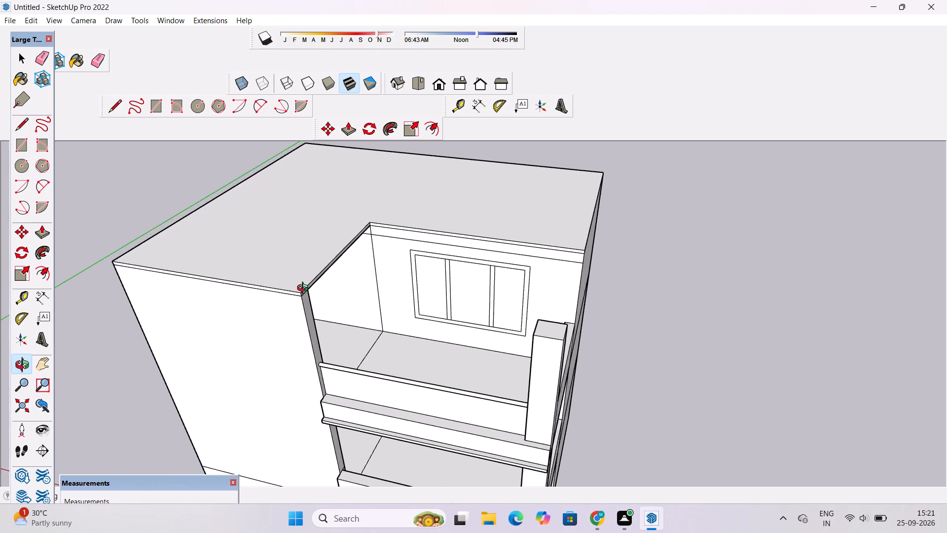
left_click_drag(305, 289, 401, 195)
left_click_drag(368, 256, 296, 255, "shift")
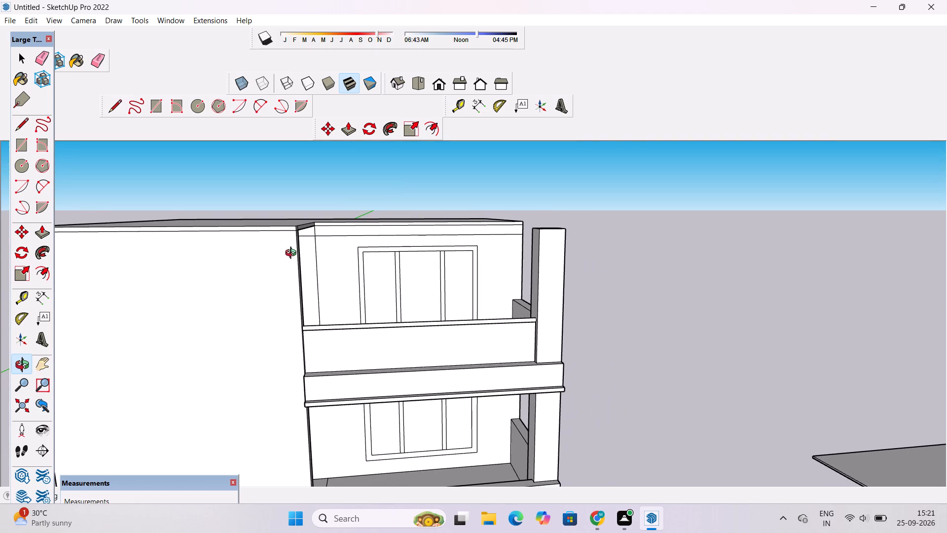
left_click_drag(292, 253, 297, 279)
left_click(297, 279, "shift")
left_click_drag(291, 271, 361, 266, "shift")
scroll(362, 266, "down", 4)
left_click_drag(299, 266, 340, 253, "shift")
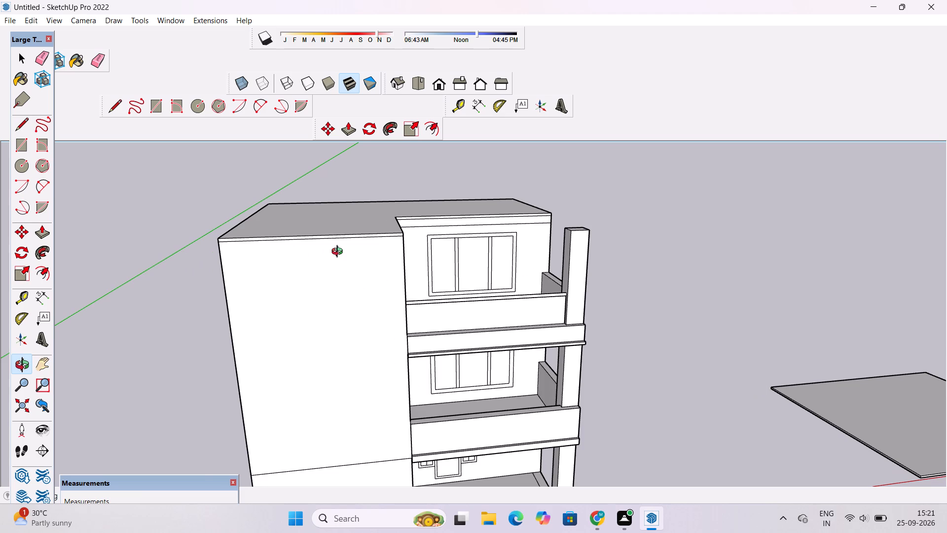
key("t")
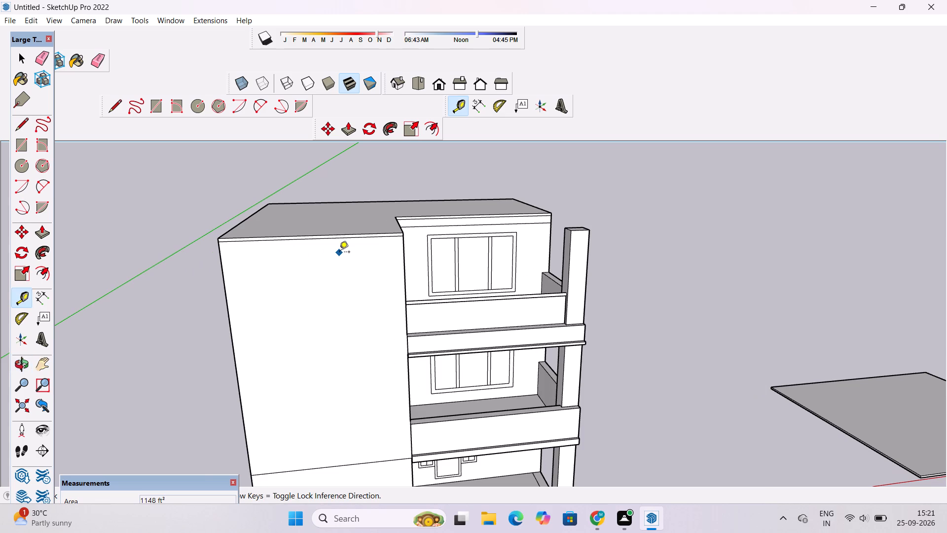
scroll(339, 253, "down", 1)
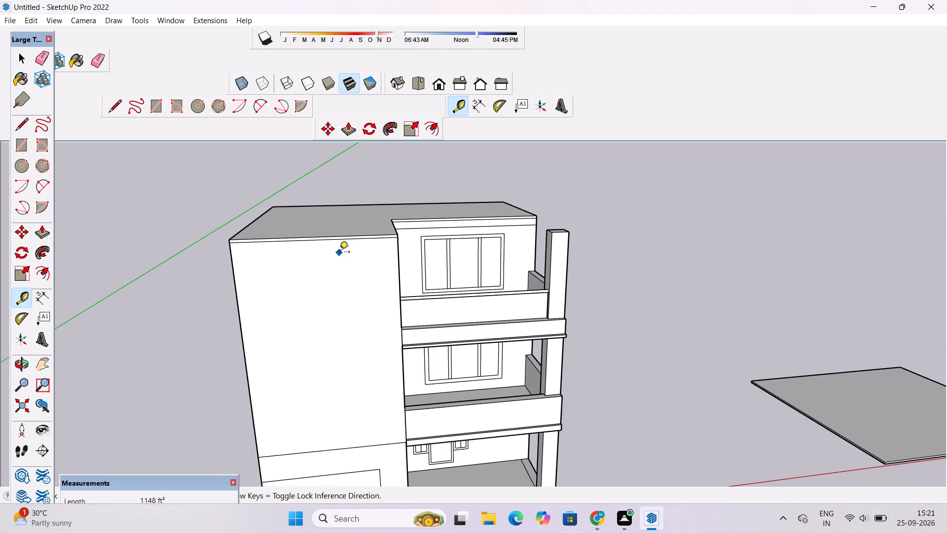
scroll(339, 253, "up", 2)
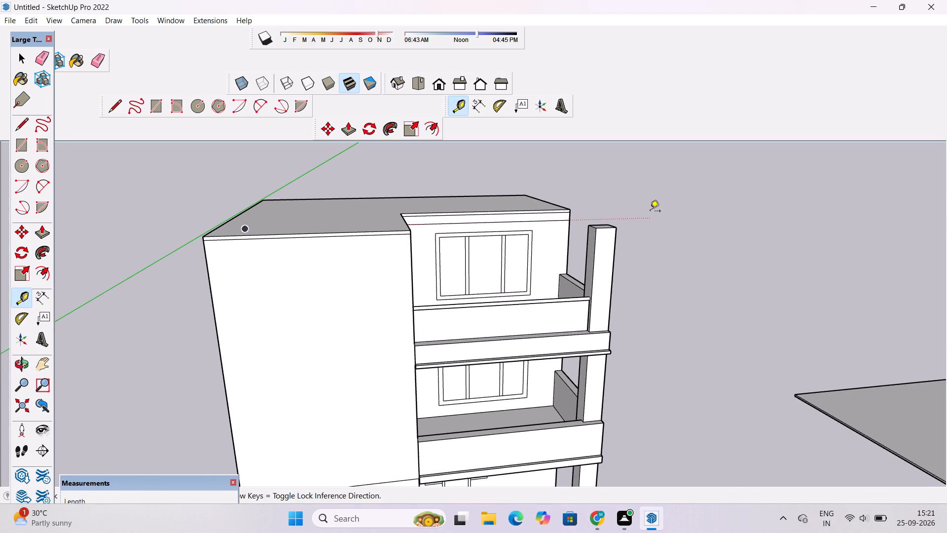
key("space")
Measure the height from the band's lower line to the top of the roof slab at the window wall's outer end.
scroll(650, 212, "up", 4)
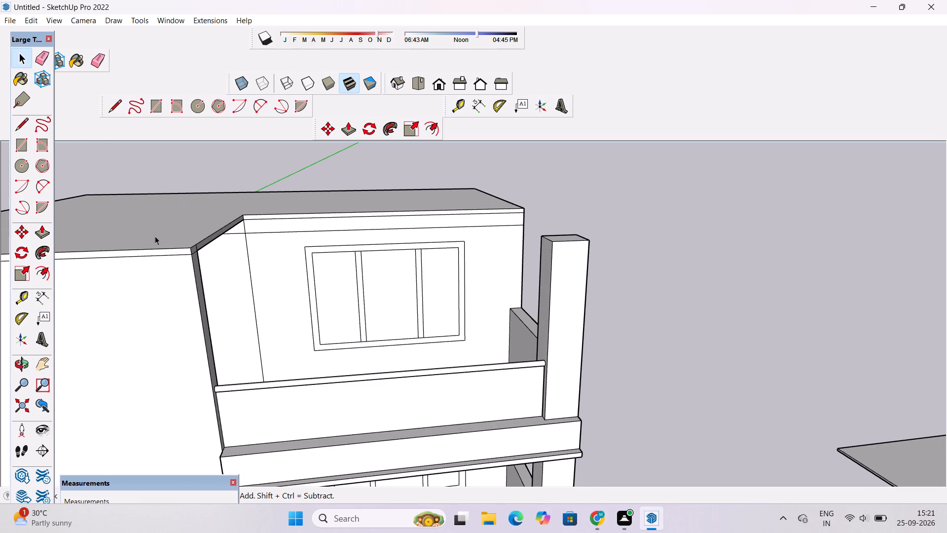
left_click(36, 296)
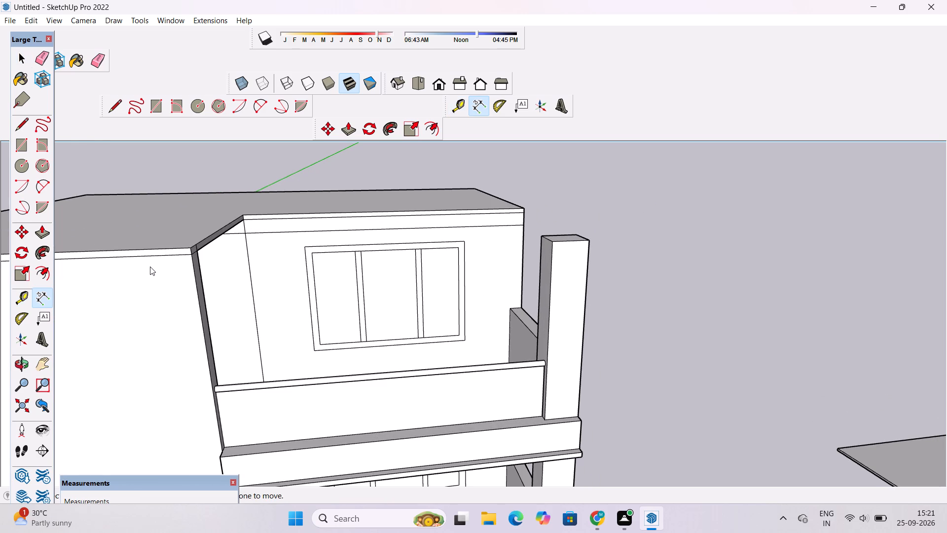
scroll(152, 267, "down", 4)
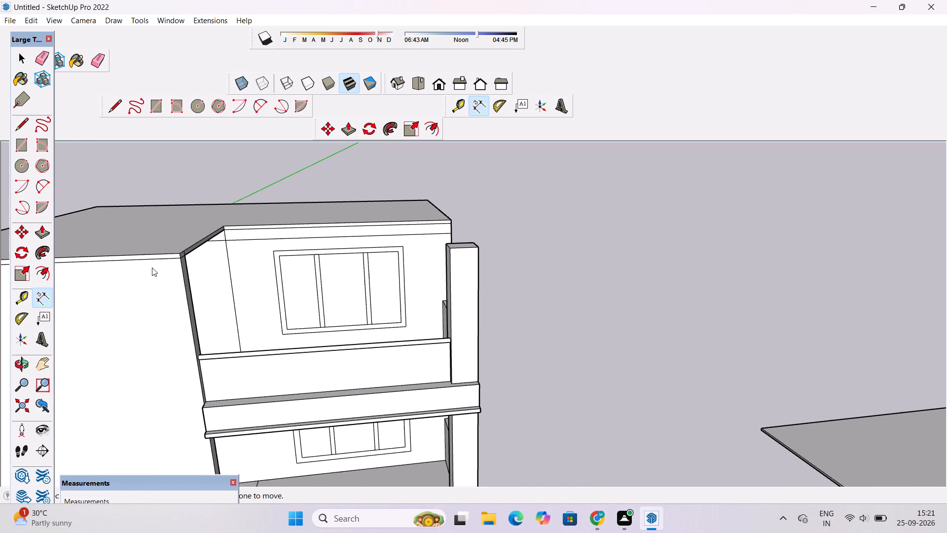
scroll(179, 264, "down", 3)
scroll(320, 266, "up", 3)
scroll(451, 236, "up", 4)
scroll(383, 234, "up", 8)
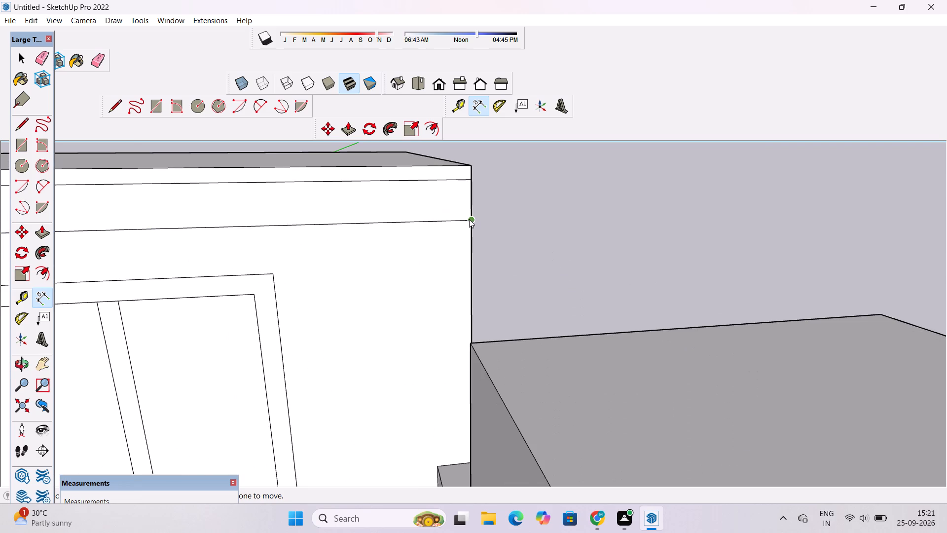
left_click(469, 219)
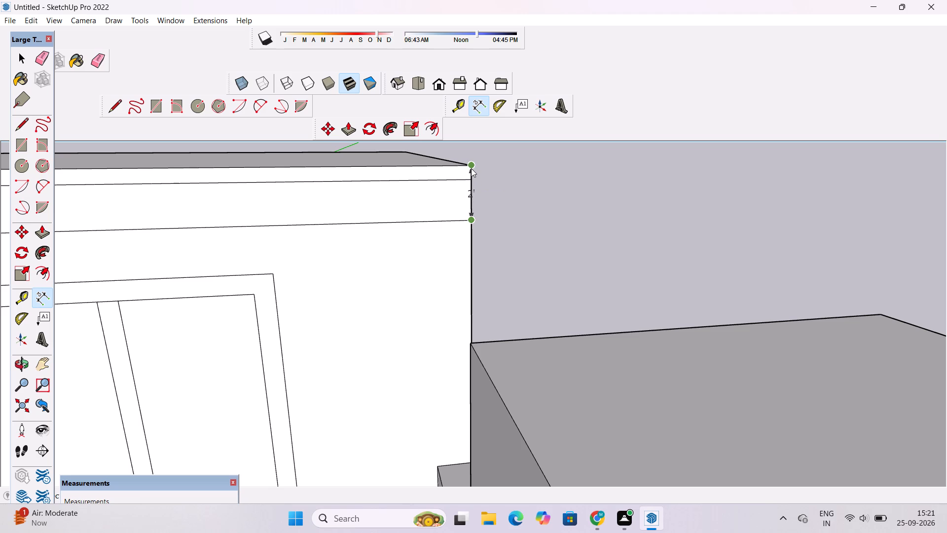
key("space")
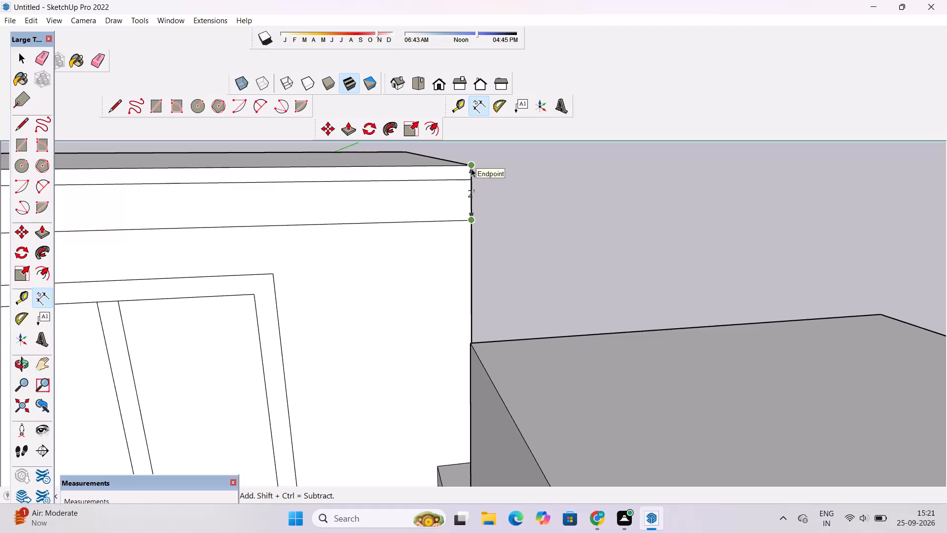
Place a horizontal guide line 2' below the roof slab's top edge on the projecting front wall beside the balcony.
scroll(471, 168, "down", 4)
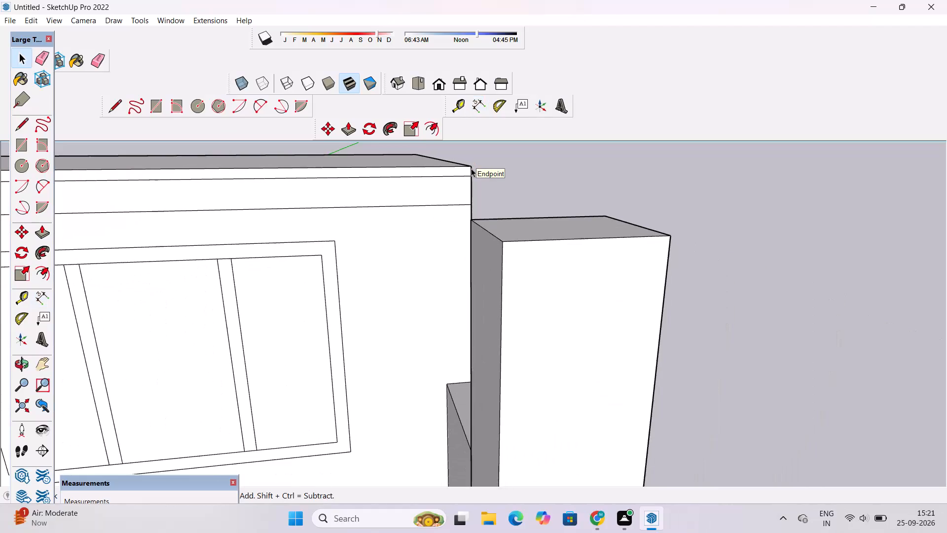
scroll(471, 168, "down", 5)
scroll(471, 168, "up", 2)
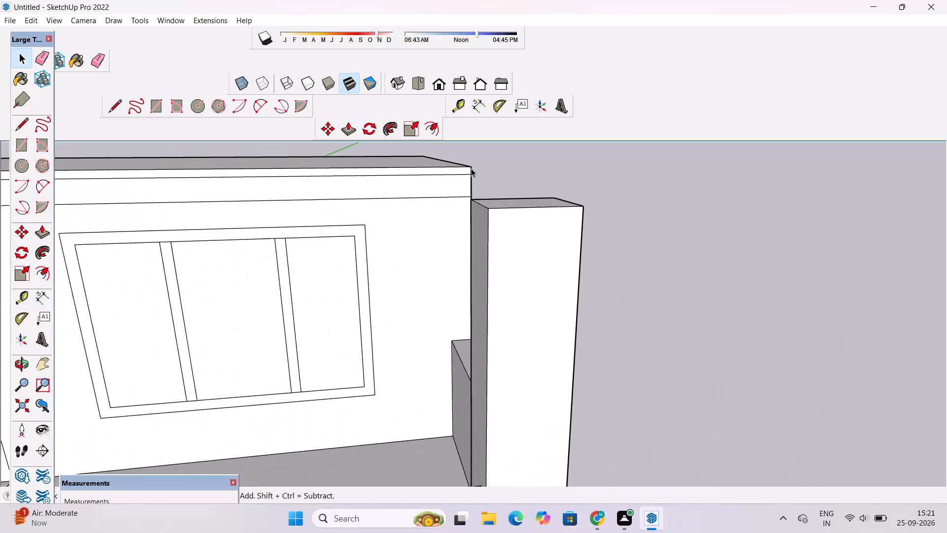
scroll(471, 168, "down", 3)
scroll(471, 168, "up", 2)
scroll(447, 214, "down", 3)
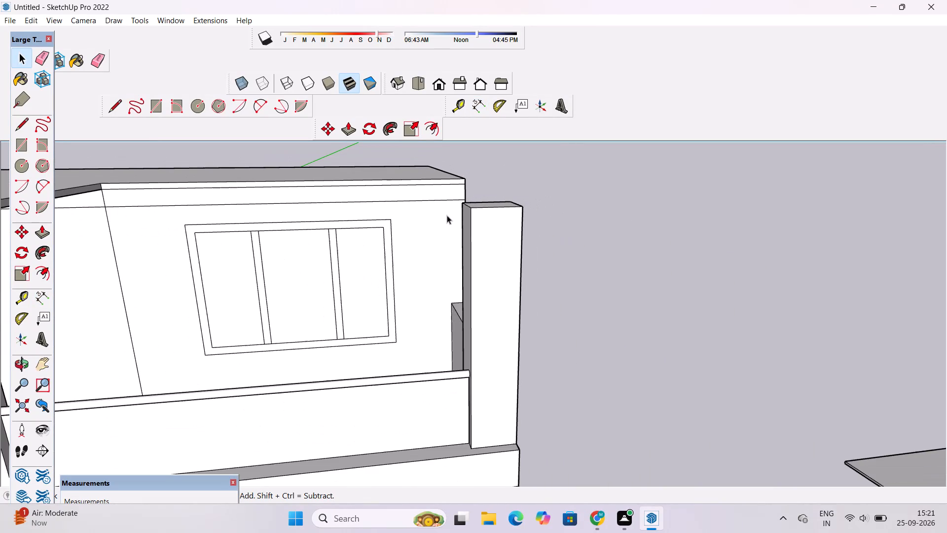
key("o")
left_click_drag(464, 217, 386, 225)
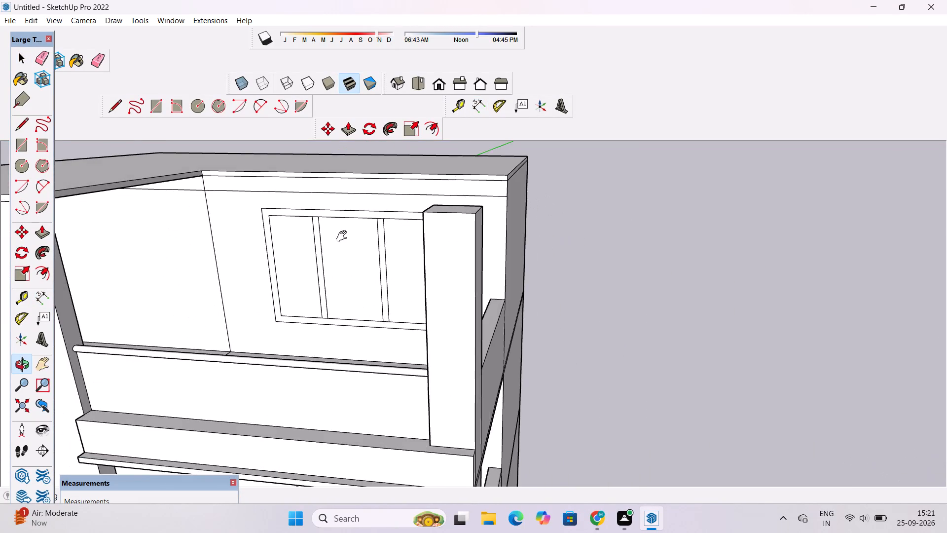
left_click_drag(344, 236, 459, 234, "shift")
scroll(479, 225, "down", 4, "shift")
left_click_drag(307, 232, 365, 236)
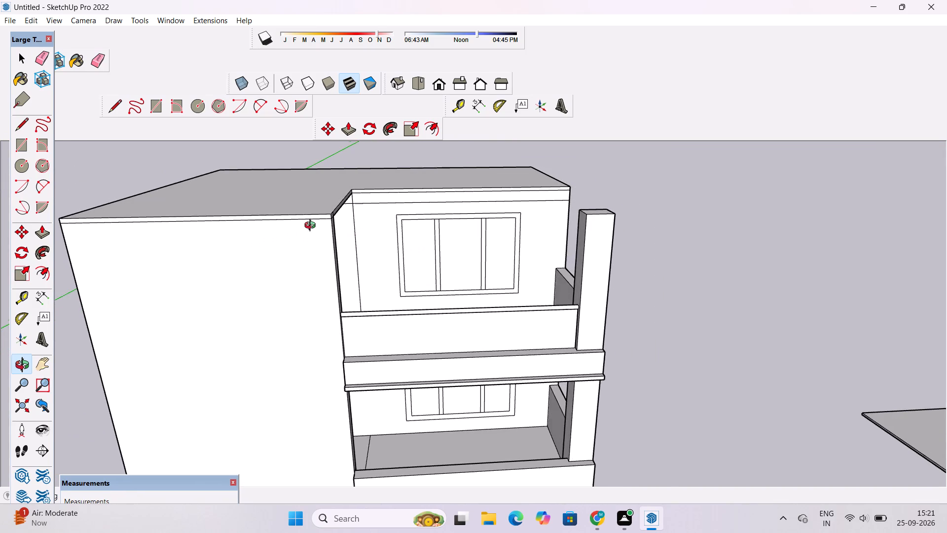
scroll(312, 227, "up", 3)
left_click_drag(312, 227, 361, 220)
left_click_drag(361, 220, 332, 228, "shift")
left_click_drag(317, 234, 298, 238)
left_click_drag(283, 244, 277, 245)
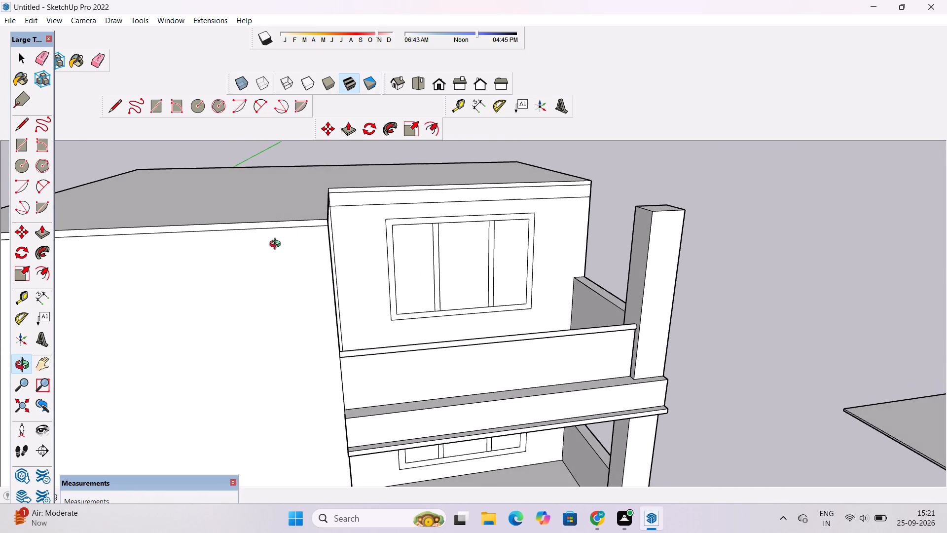
left_click_drag(277, 245, 229, 253)
left_click_drag(228, 253, 297, 262)
key("t")
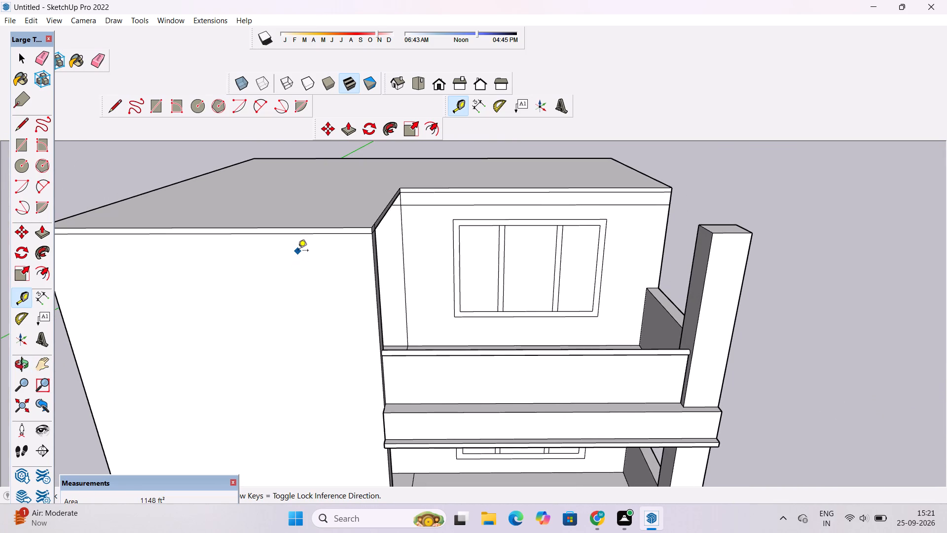
scroll(297, 251, "down", 3)
scroll(297, 251, "up", 3)
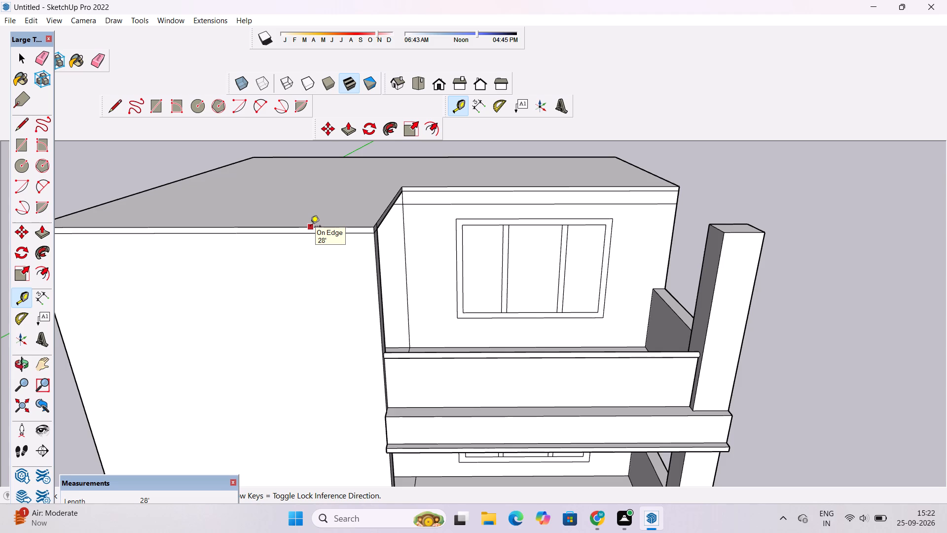
left_click(310, 227)
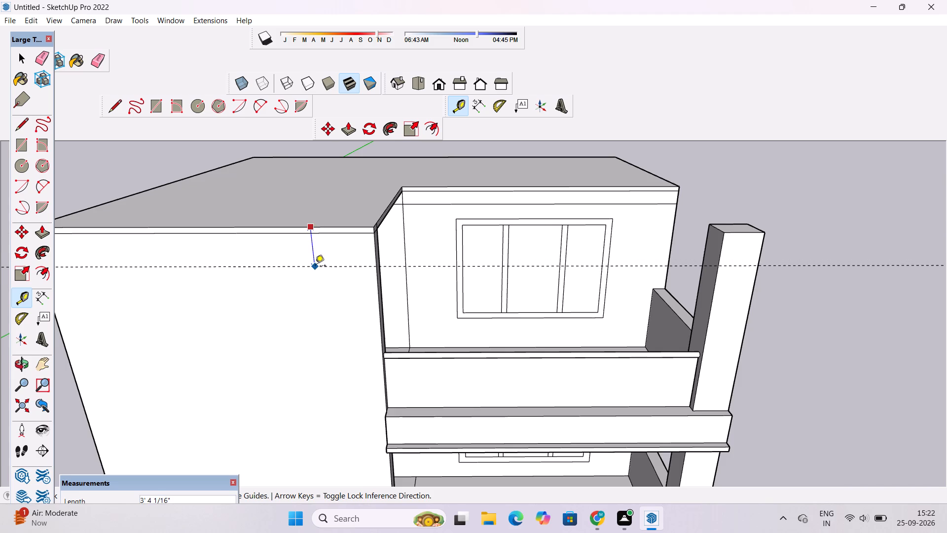
type("2'")
key("Return")
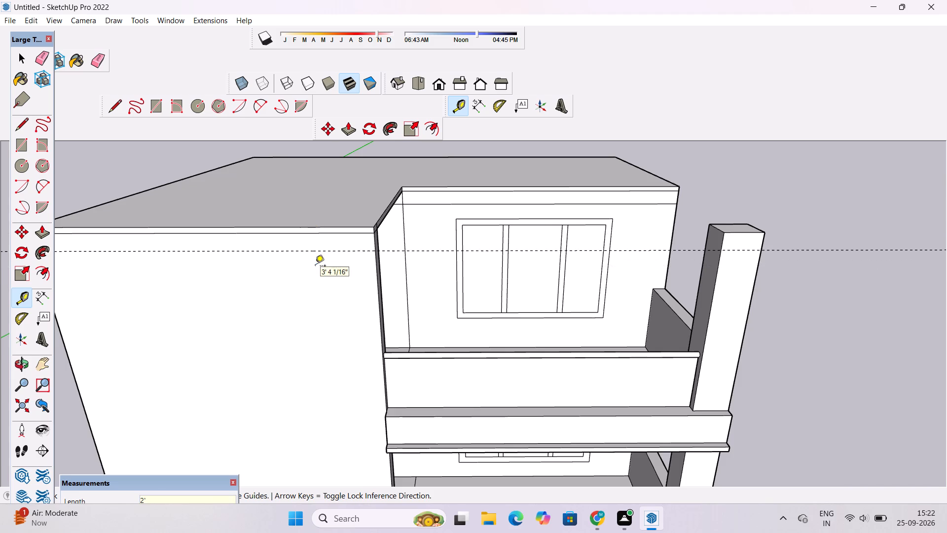
Push the top face of the top-floor balcony's corner pillar down to just below the horizontal guide's height.
scroll(313, 250, "down", 4)
scroll(302, 249, "up", 1)
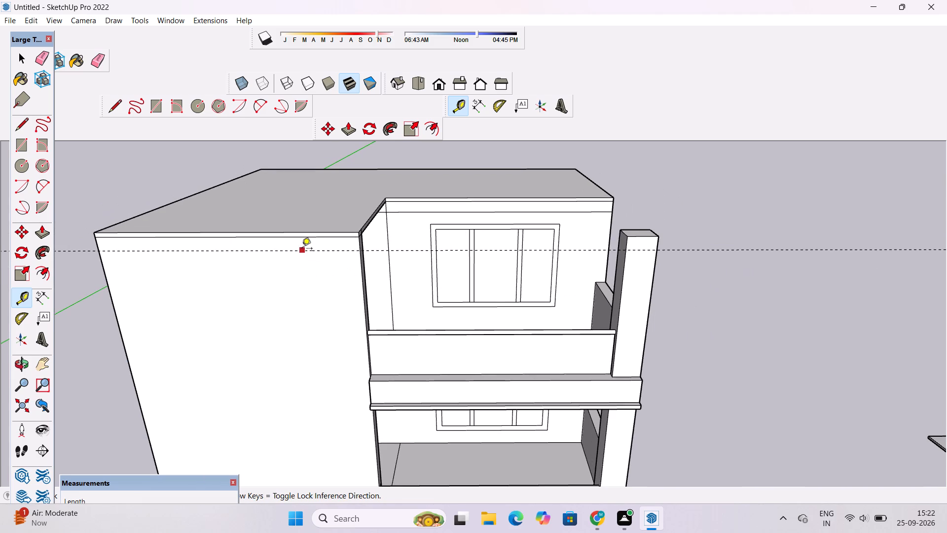
key("l")
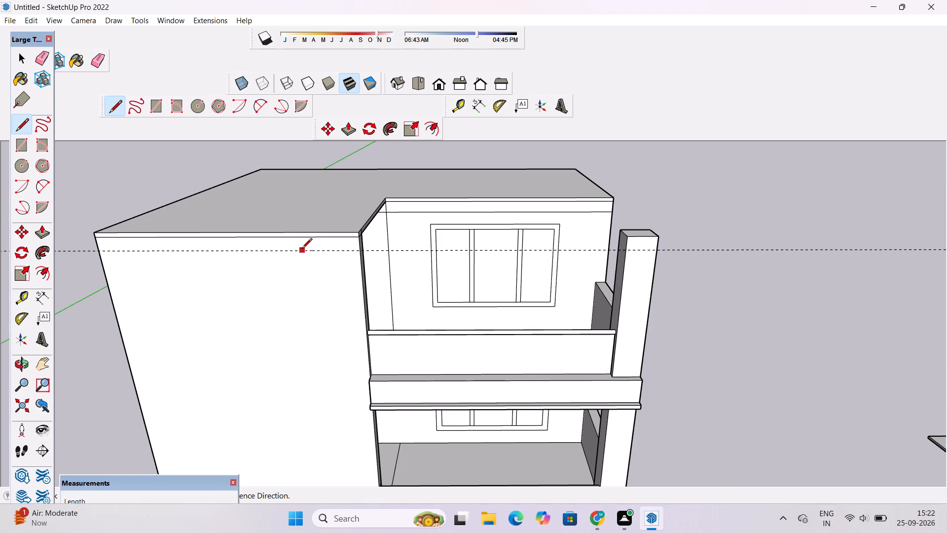
key("space")
key("o")
left_click_drag(306, 258, 324, 344)
left_click_drag(327, 344, 308, 325)
scroll(313, 314, "up", 1)
left_click_drag(311, 310, 233, 300, "shift")
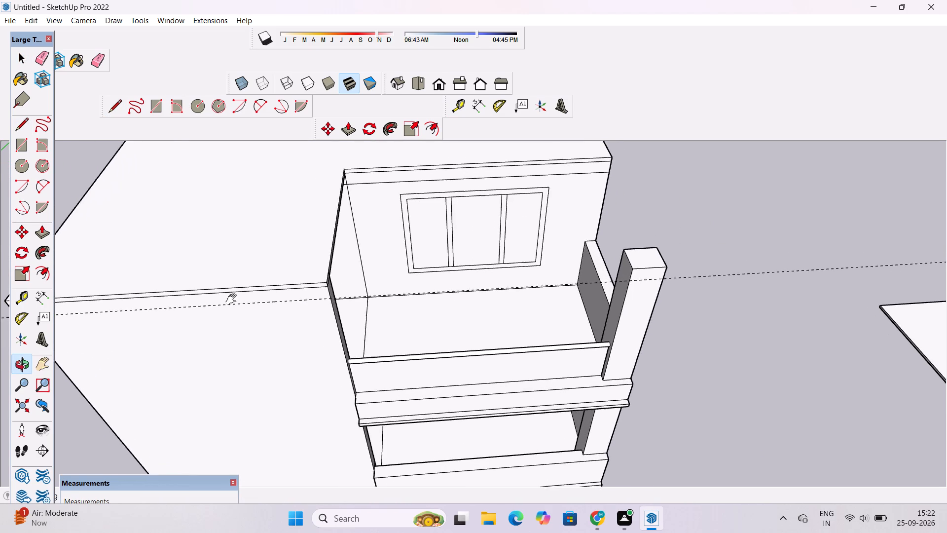
left_click_drag(233, 300, 223, 297, "shift")
left_click_drag(529, 269, 487, 270)
left_click_drag(470, 305, 534, 295, "shift")
left_click_drag(533, 288, 440, 282, "shift")
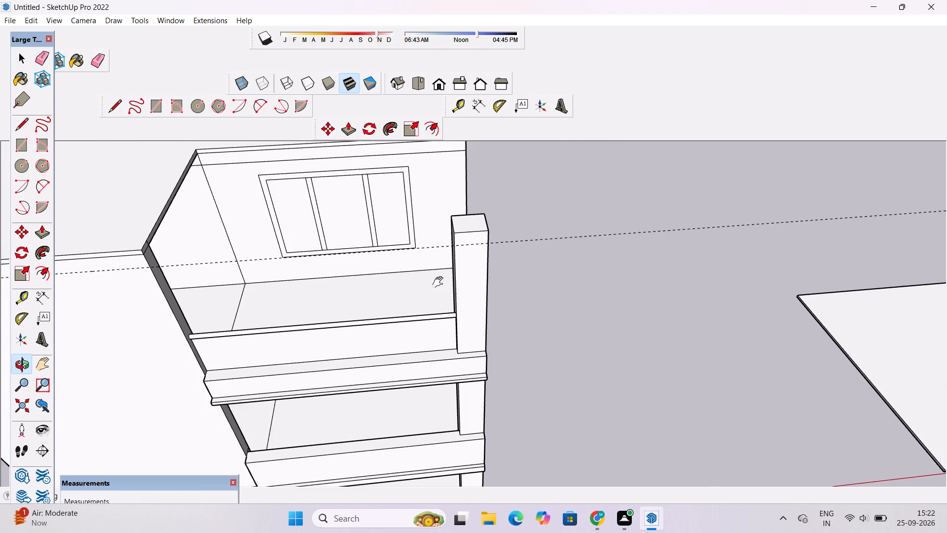
left_click_drag(441, 282, 426, 286, "shift")
left_click_drag(431, 288, 419, 301)
left_click_drag(419, 301, 419, 323)
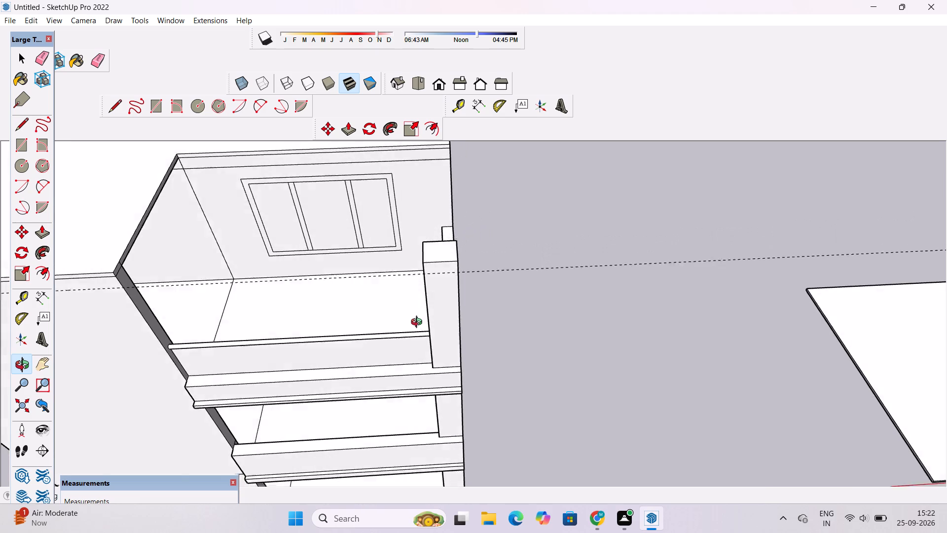
left_click_drag(419, 323, 419, 325)
left_click(419, 325)
key("p")
left_click(437, 268)
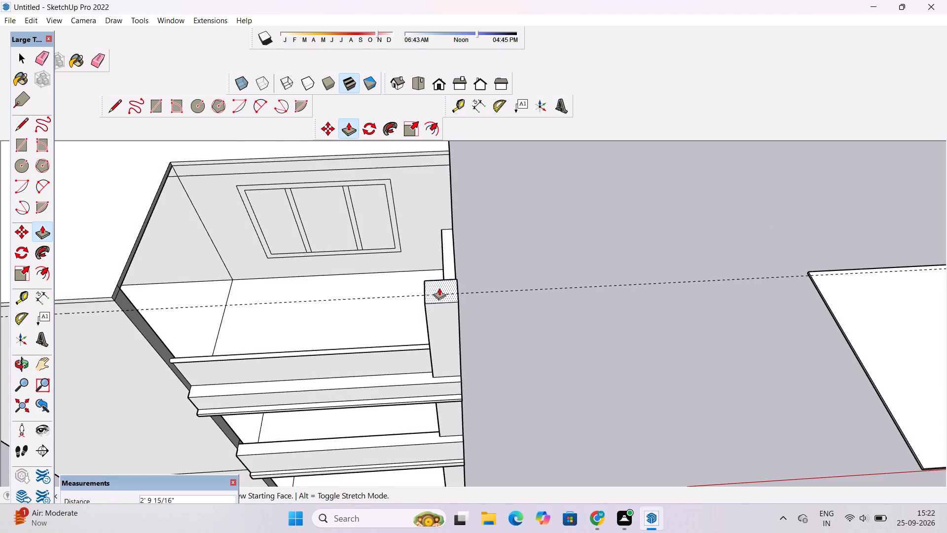
left_click(439, 285)
key("space")
Examine the shortened corner pillar, the balcony recess and the projecting front wall against the horizontal guide from several angles.
type("o")
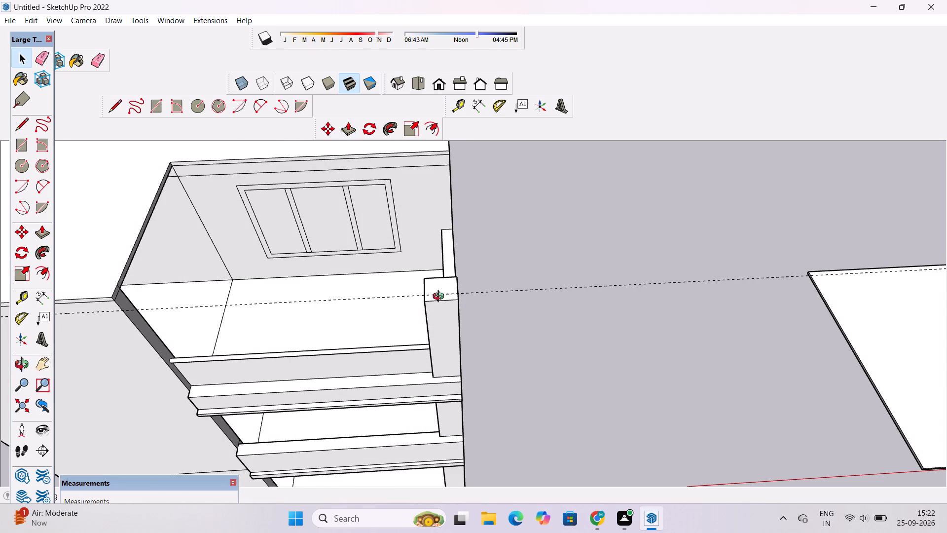
left_click_drag(438, 309, 434, 269)
left_click(434, 269)
left_click_drag(422, 269, 448, 269, "shift")
left_click_drag(445, 274, 442, 266)
left_click_drag(431, 265, 495, 273, "shift")
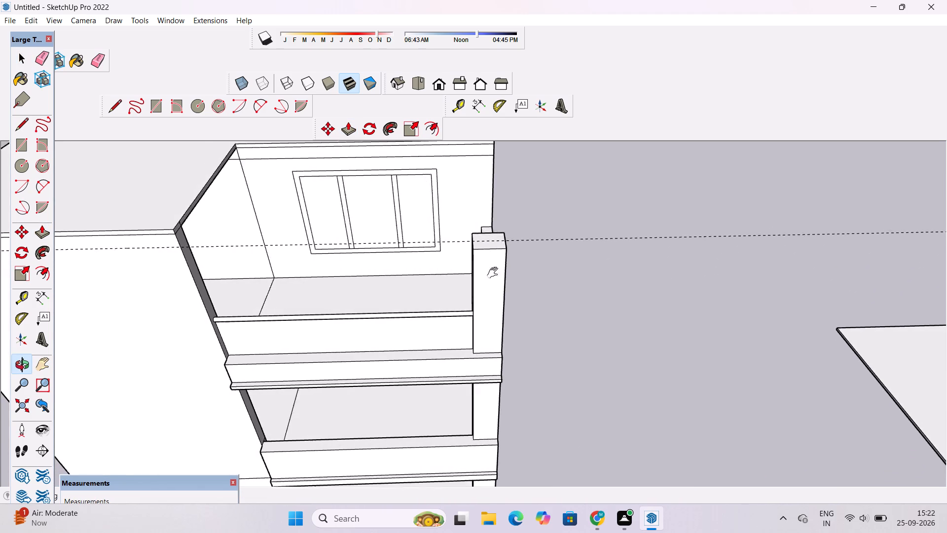
left_click_drag(495, 273, 497, 273, "shift")
left_click_drag(337, 276, 384, 268)
left_click_drag(332, 288, 292, 288)
left_click_drag(297, 286, 457, 290, "shift")
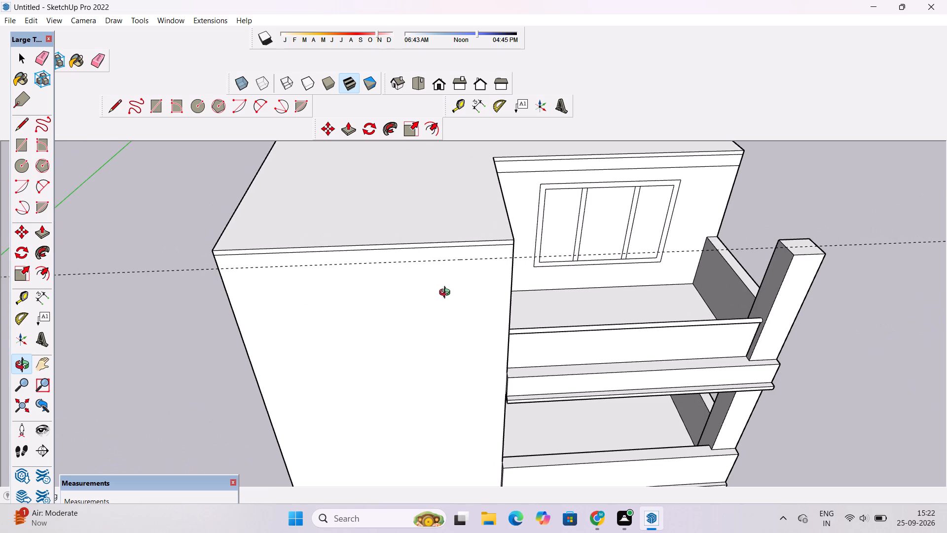
scroll(446, 293, "down", 3)
left_click_drag(452, 294, 452, 252)
left_click_drag(451, 252, 403, 252, "shift")
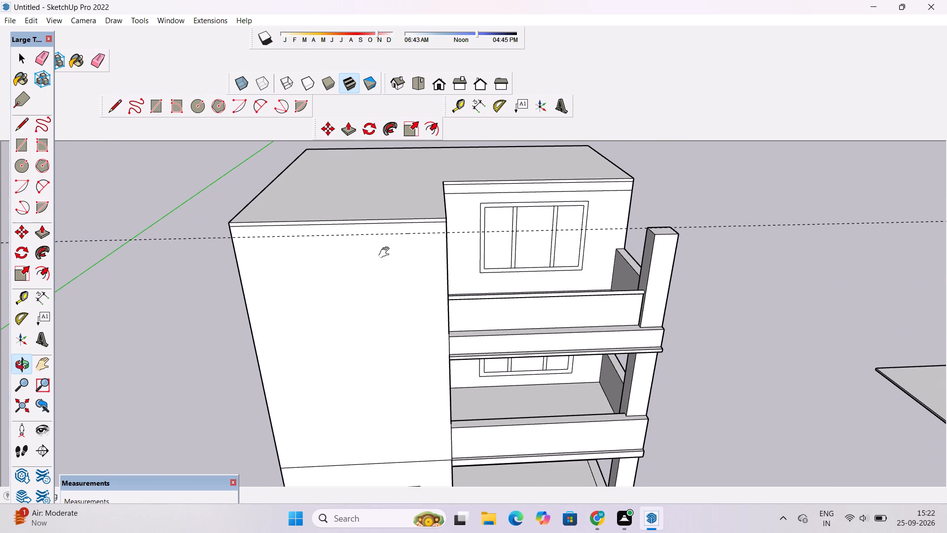
left_click_drag(386, 253, 364, 259, "shift")
left_click_drag(360, 265, 356, 235)
left_click_drag(357, 239, 347, 246, "shift")
left_click_drag(346, 254, 354, 243, "shift")
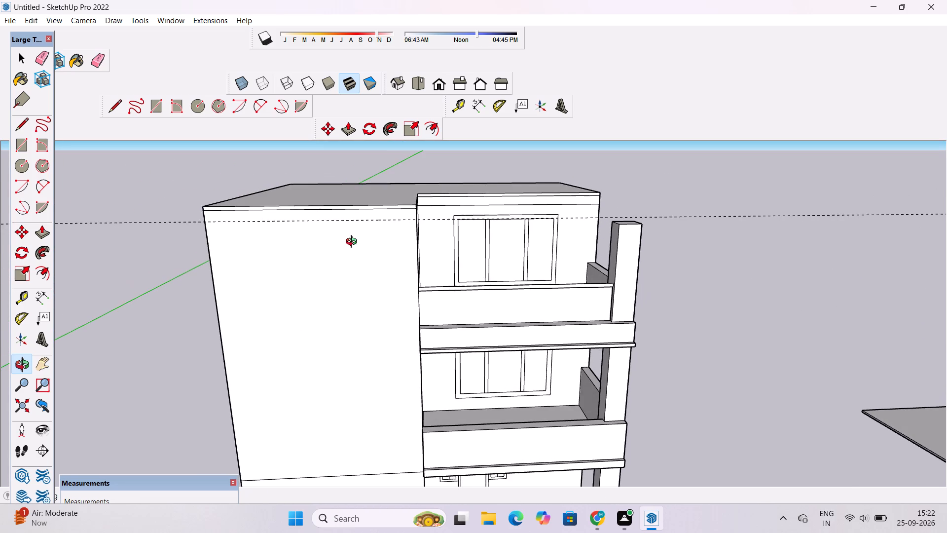
left_click_drag(354, 243, 363, 248, "shift")
left_click(364, 250)
scroll(341, 241, "down", 2)
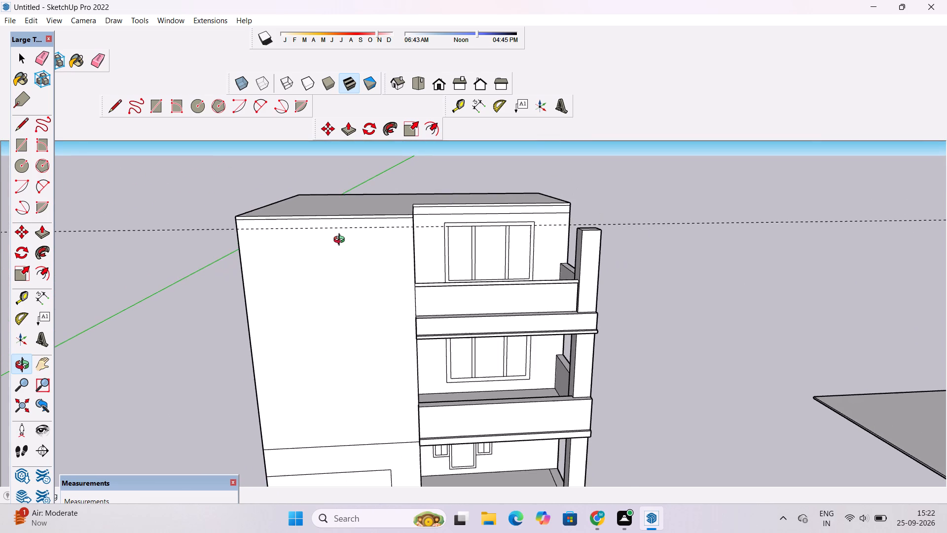
Place a vertical guide line on the projecting front wall about 13' 3" from its corner beside the balcony.
scroll(341, 241, "up", 2)
key("t")
scroll(408, 221, "up", 3)
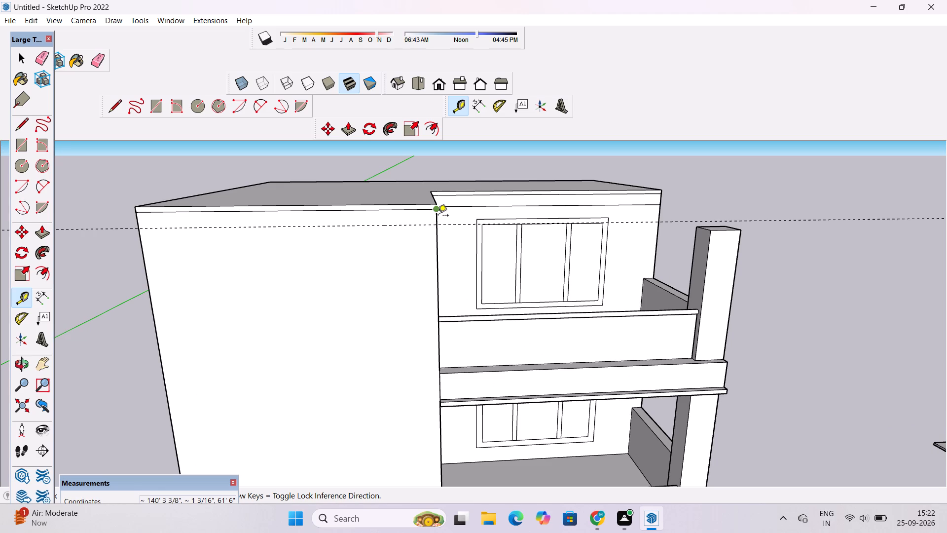
scroll(448, 228, "up", 2)
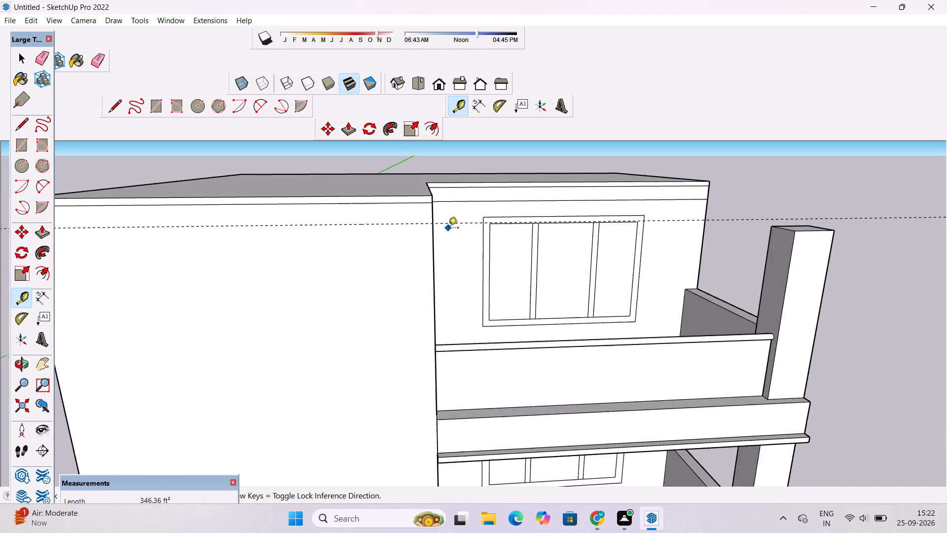
scroll(448, 228, "up", 1)
left_click(431, 212)
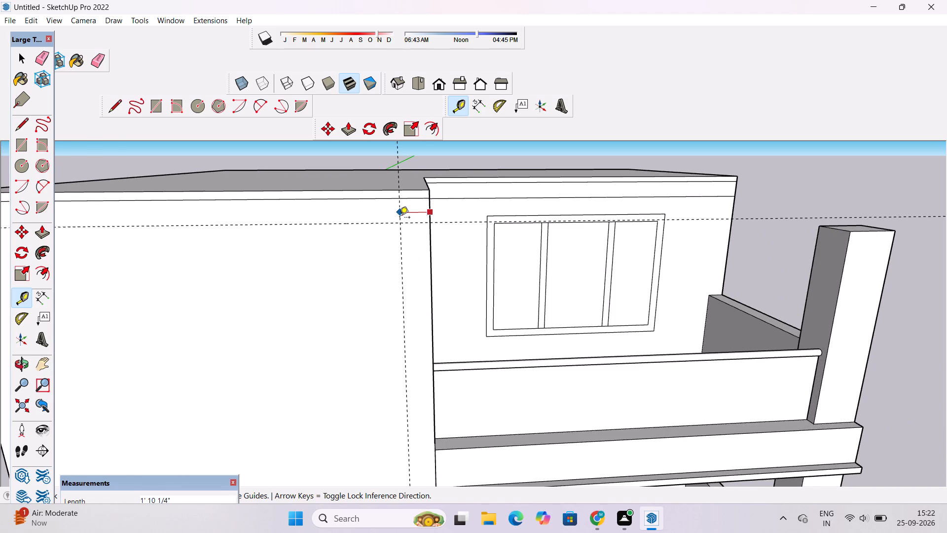
scroll(400, 218, "down", 9)
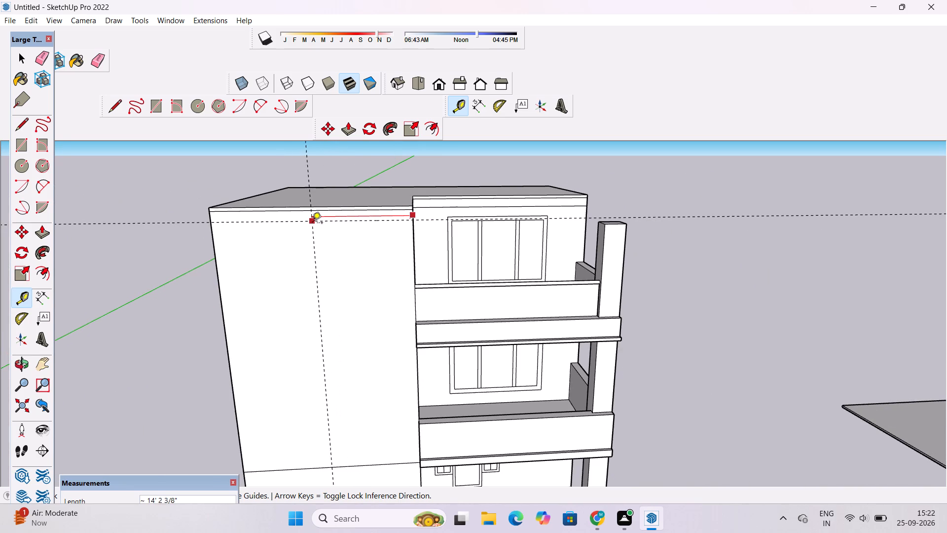
scroll(312, 224, "up", 3)
left_click(321, 217)
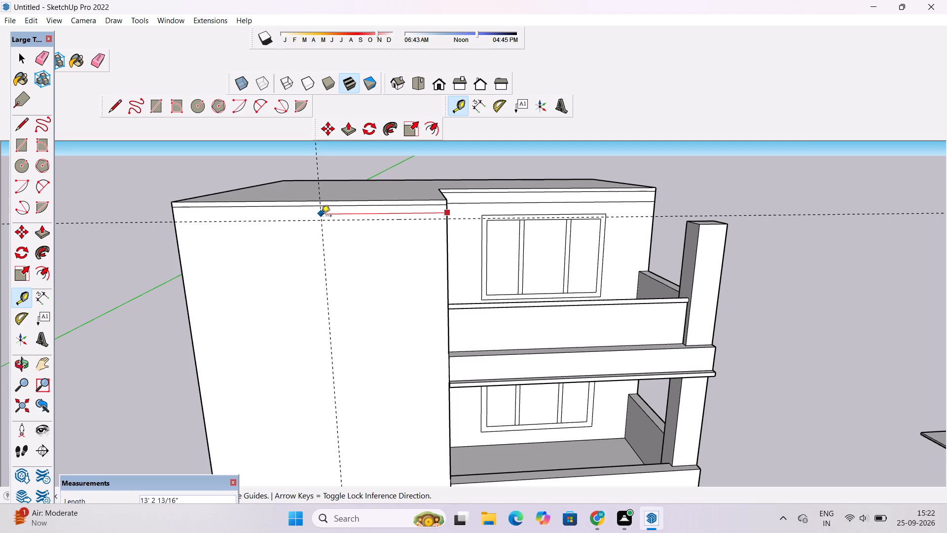
key("space")
Draw a 1' 6" vertical line along the vertical guide from the roof slab's lower edge to the horizontal guide.
key("l")
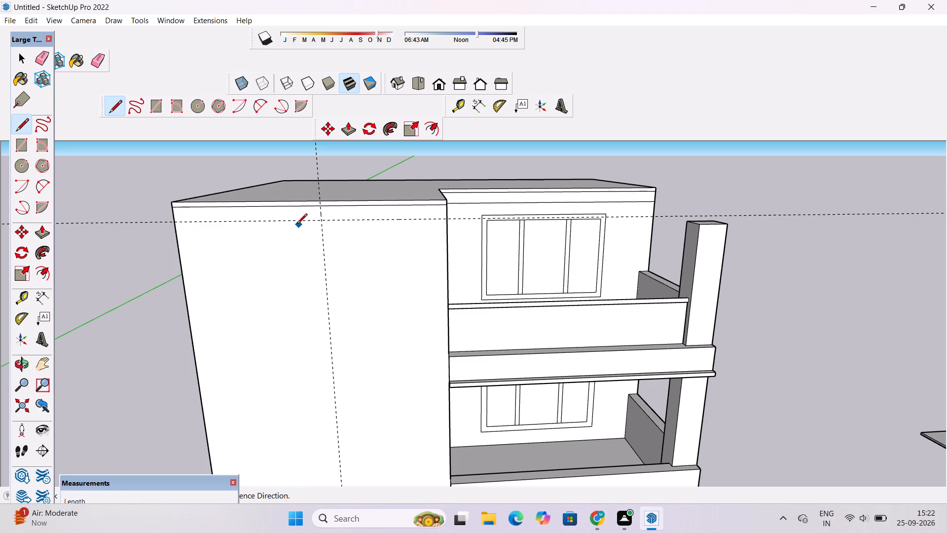
scroll(286, 220, "down", 2)
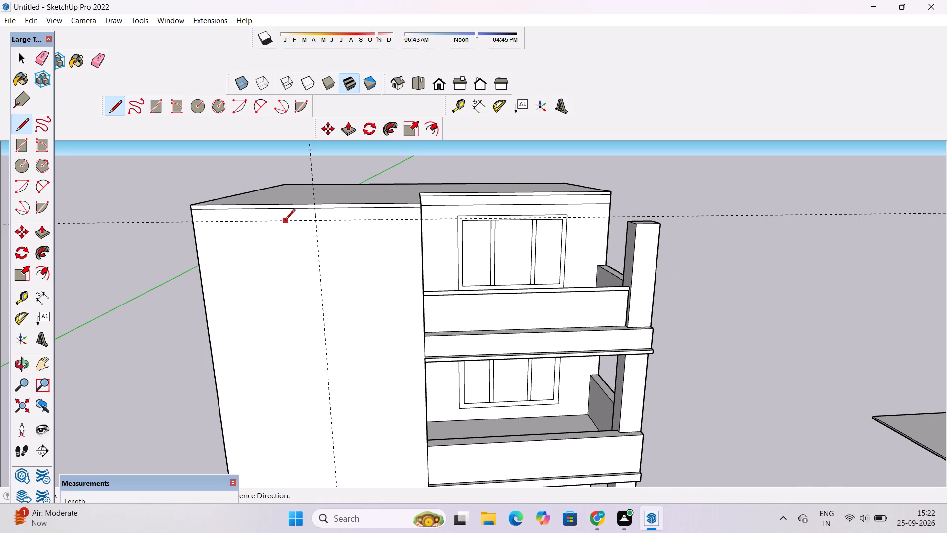
scroll(285, 220, "down", 1)
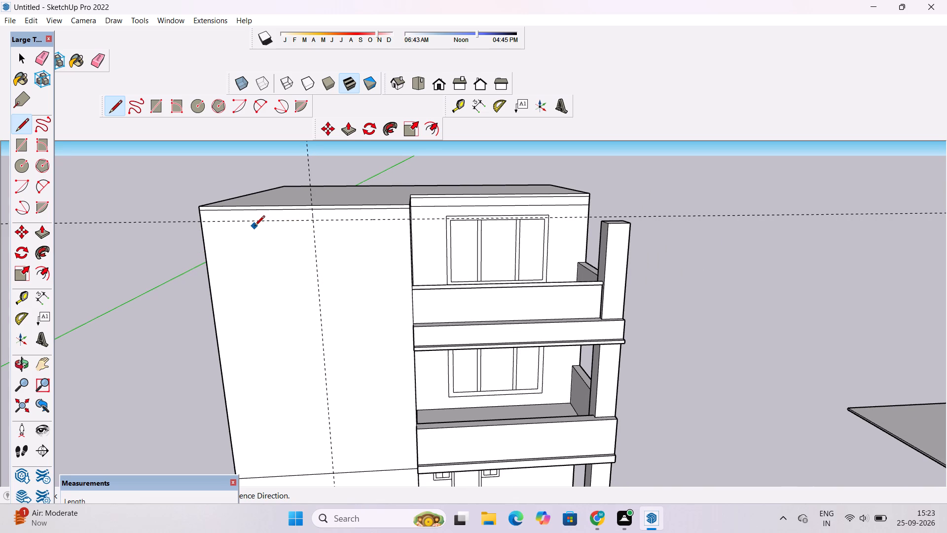
scroll(323, 214, "up", 6)
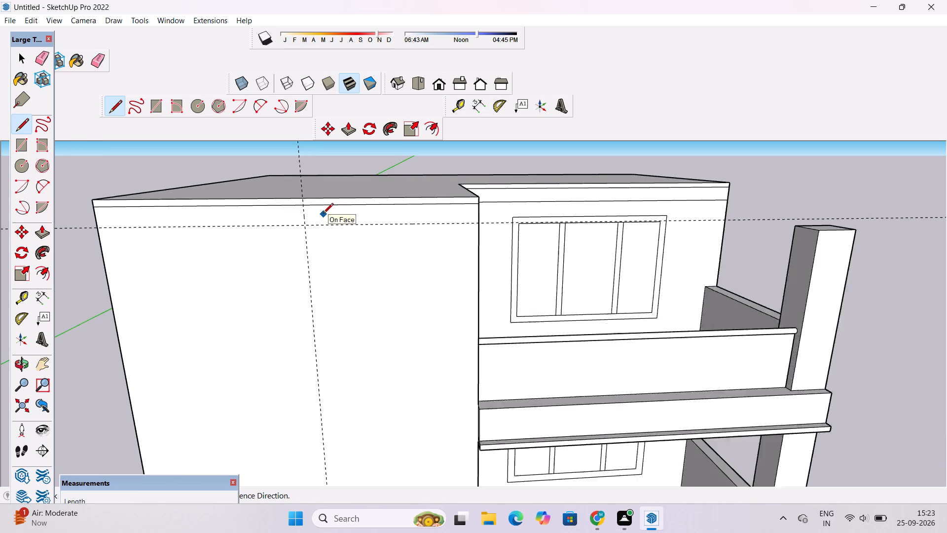
scroll(323, 214, "up", 3)
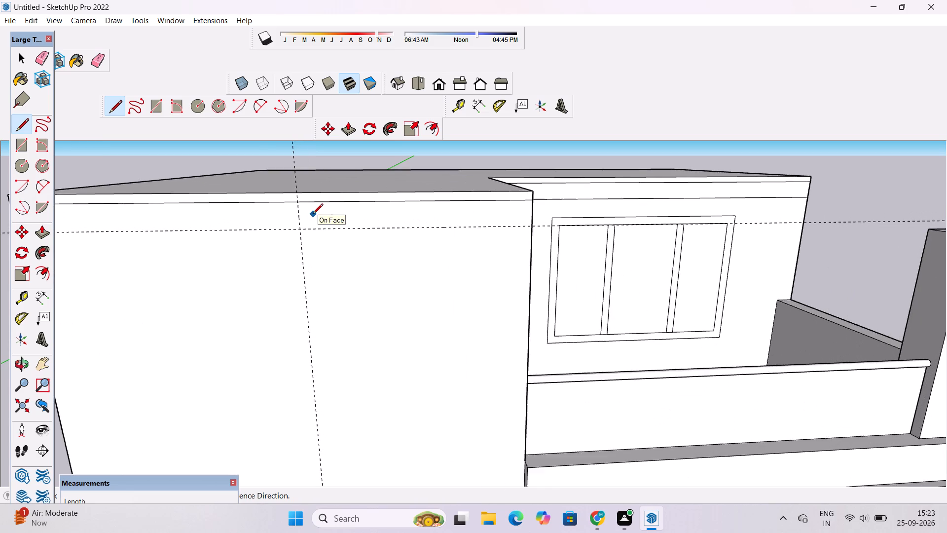
scroll(313, 215, "up", 2)
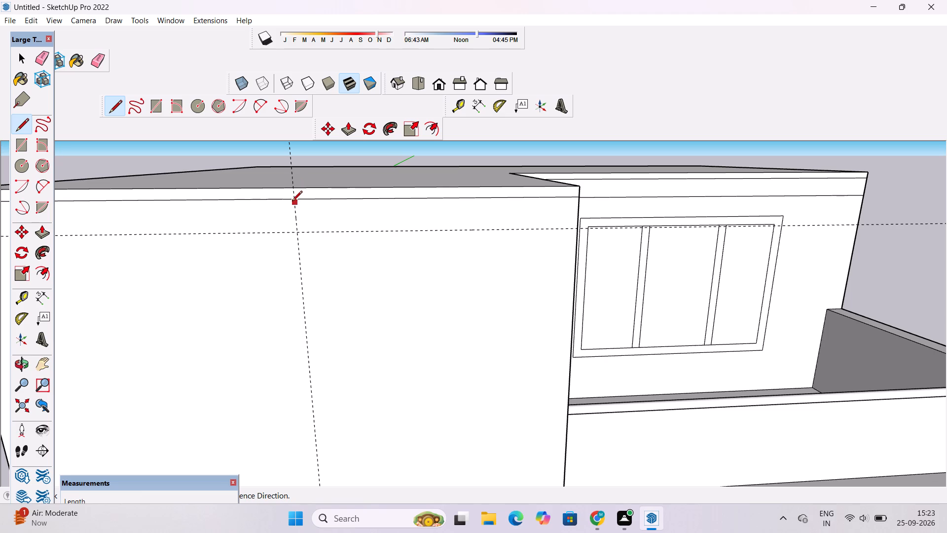
left_click(292, 199)
left_click(295, 234)
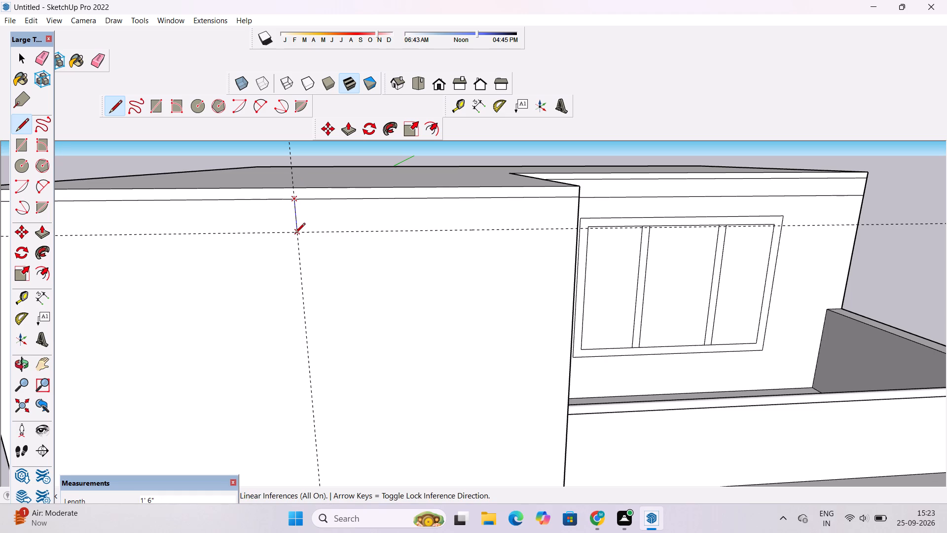
Continue the line about 45' 3" along the horizontal guide, across the balcony opening, to directly above the corner pillar's outer front corner.
scroll(293, 233, "down", 8)
scroll(375, 226, "down", 3)
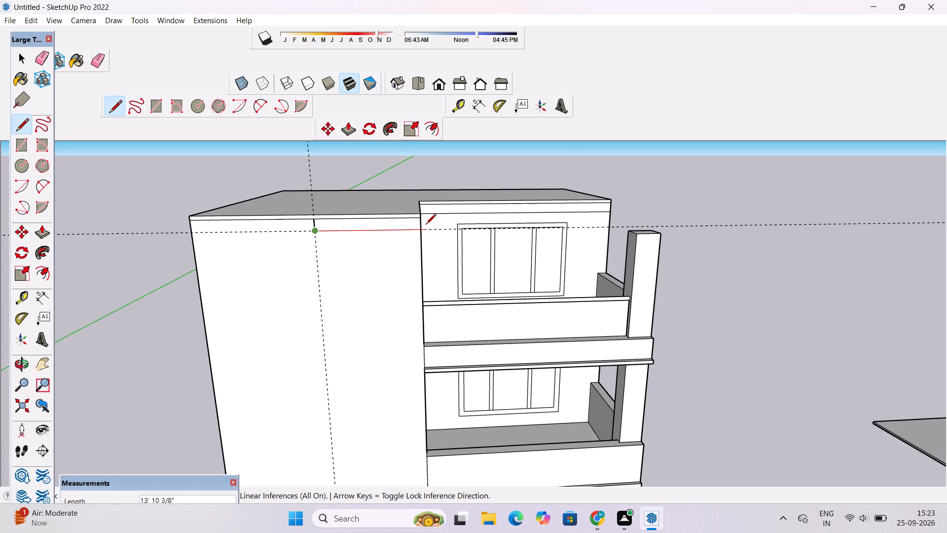
scroll(426, 225, "down", 1)
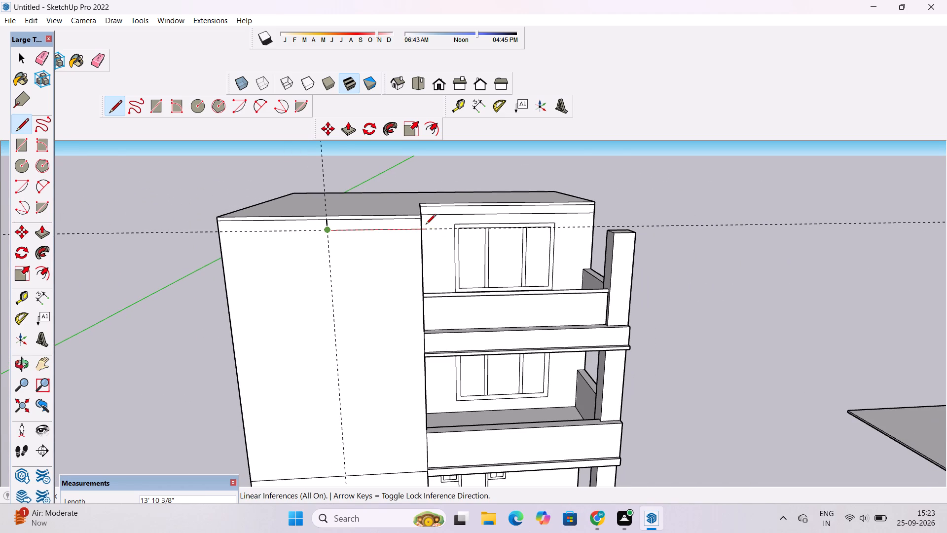
scroll(636, 227, "up", 3)
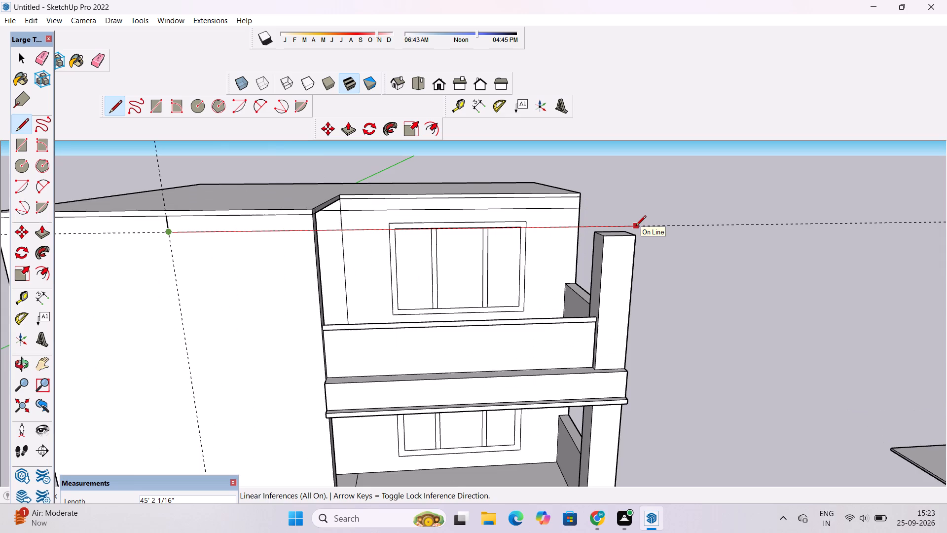
scroll(636, 227, "up", 2)
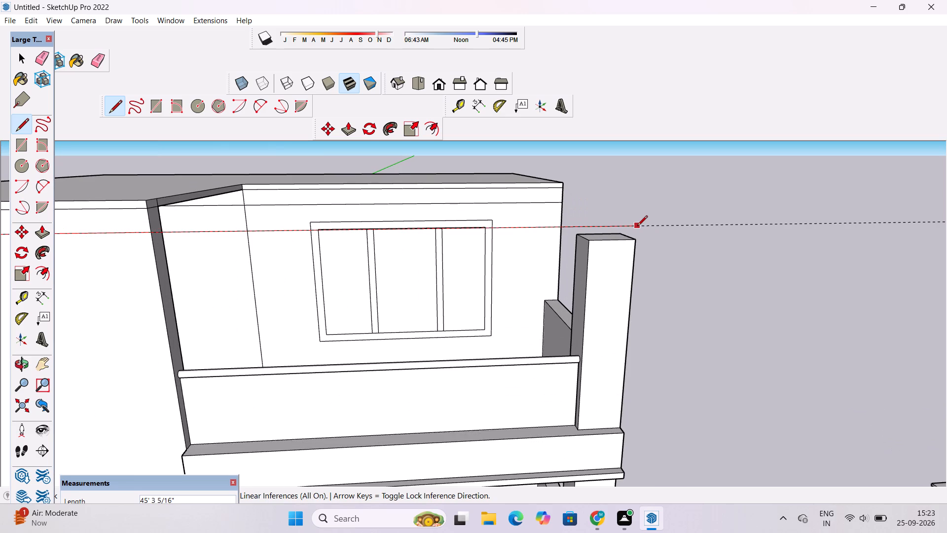
scroll(637, 227, "up", 3)
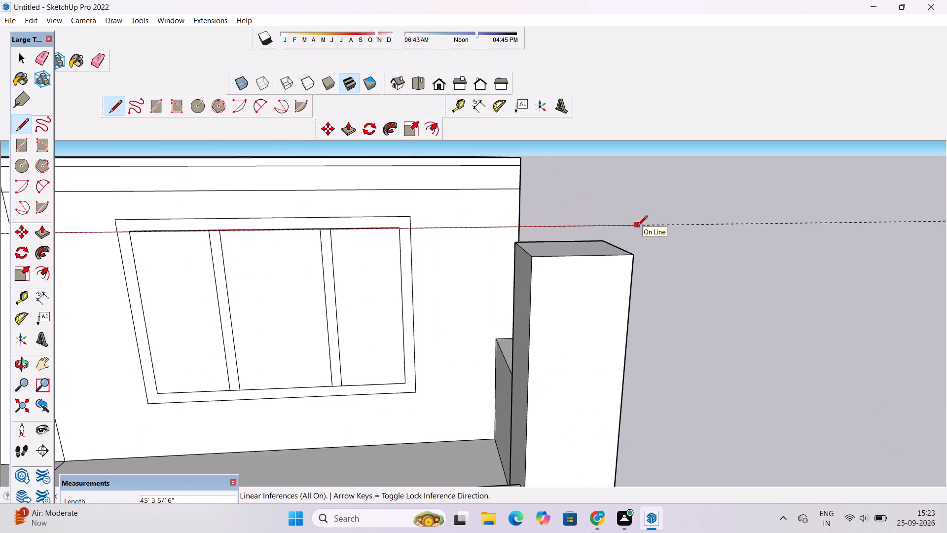
scroll(637, 226, "up", 2)
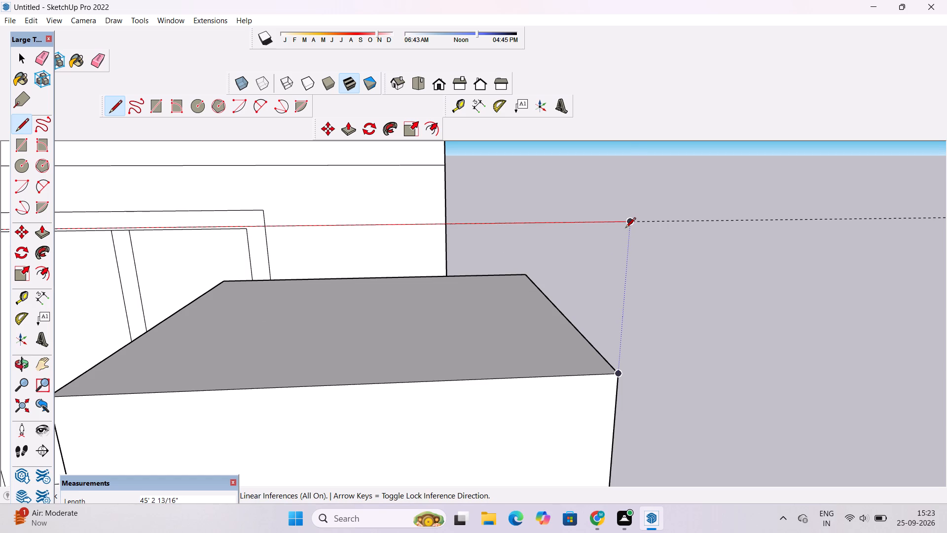
scroll(625, 228, "up", 2)
scroll(625, 228, "down", 3)
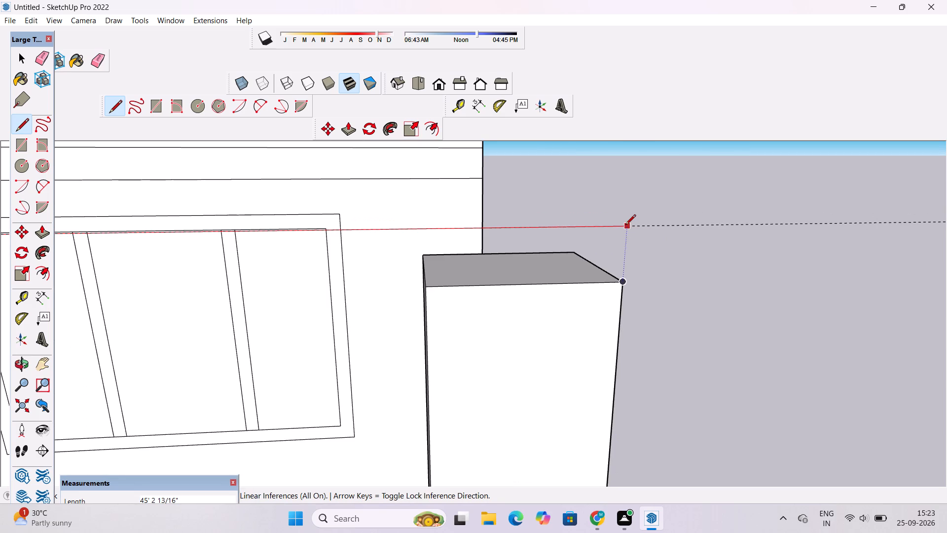
left_click(626, 227)
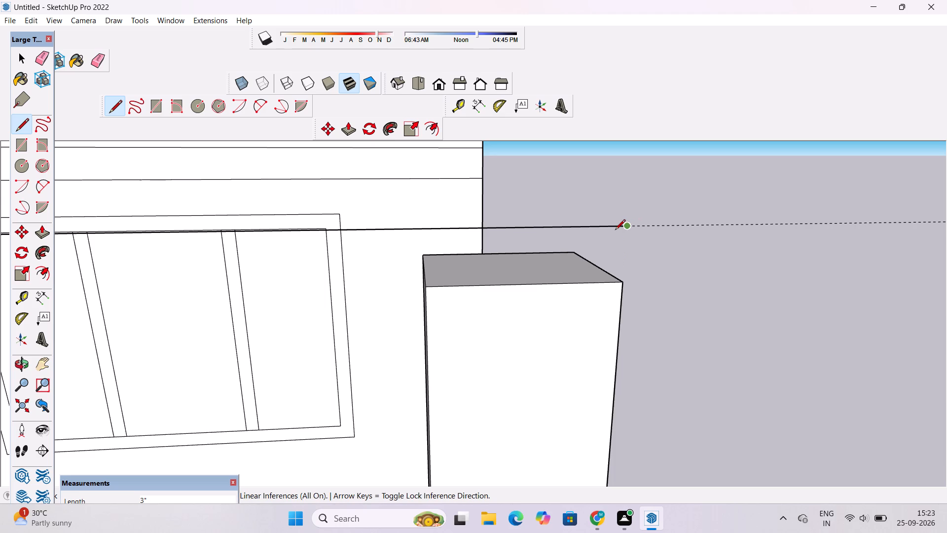
scroll(595, 234, "down", 3)
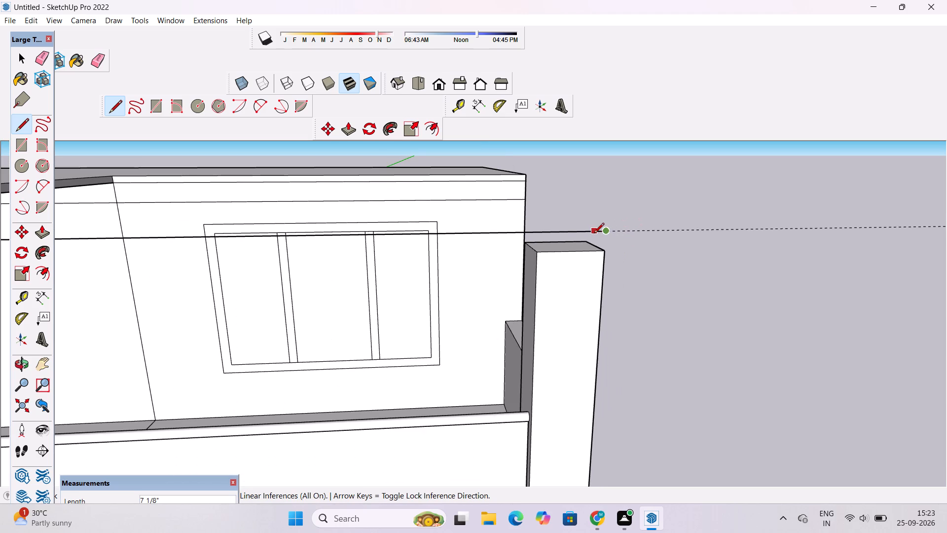
Draw a 20' line parallel to the green axis from the line's end above the corner pillar to the recessed window wall's outer edge.
key("o")
scroll(594, 234, "down", 3)
left_click_drag(640, 242, 589, 283)
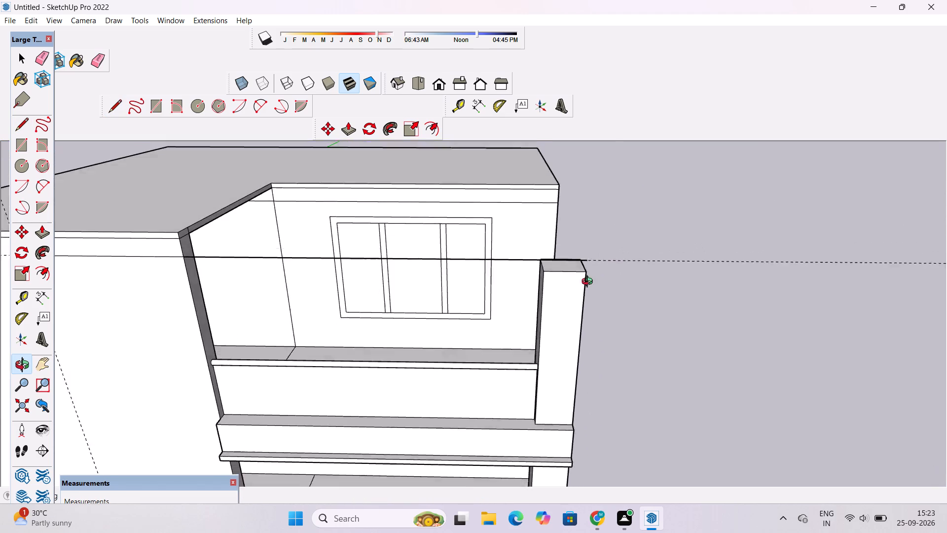
left_click_drag(589, 283, 332, 354)
scroll(331, 354, "down", 4)
left_click_drag(330, 354, 409, 328, "shift")
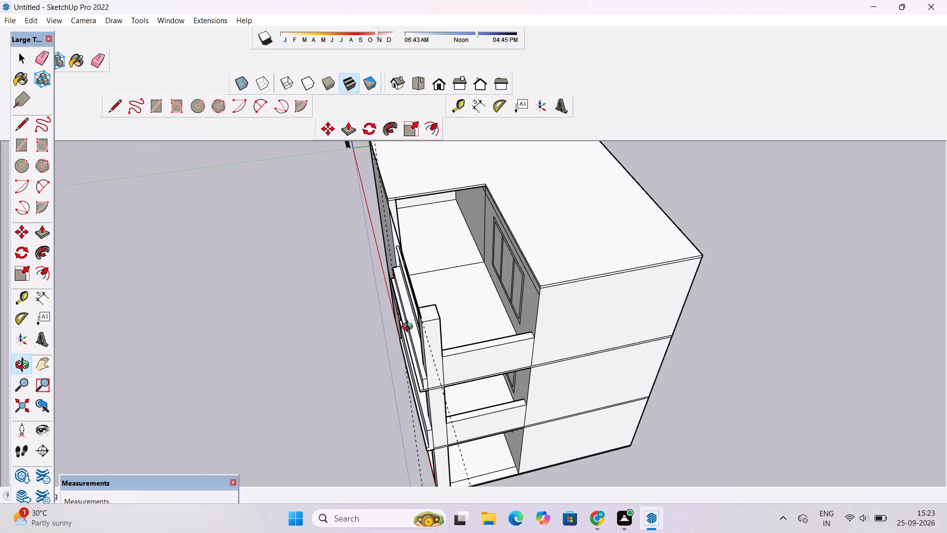
scroll(409, 328, "up", 4)
scroll(410, 322, "down", 1)
left_click_drag(418, 320, 413, 321)
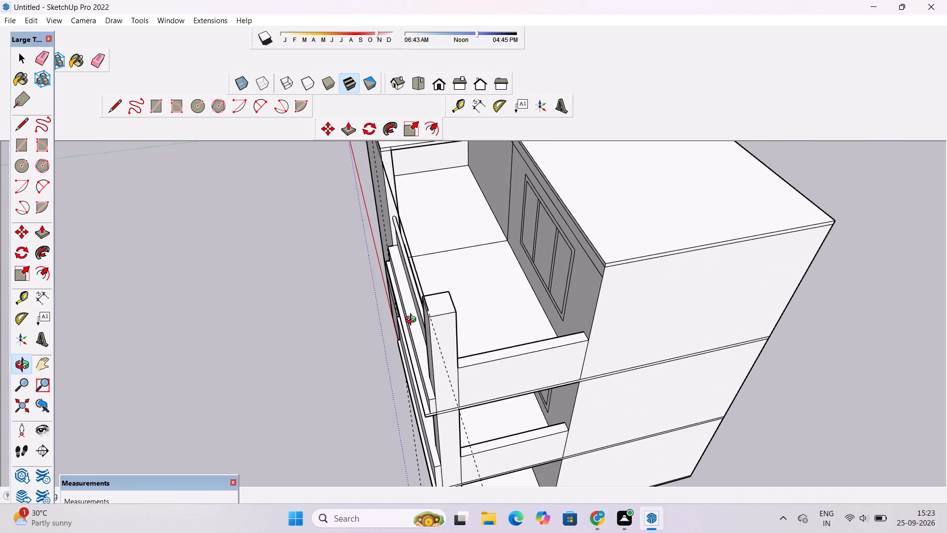
left_click_drag(413, 321, 356, 328)
scroll(358, 326, "up", 4)
scroll(358, 326, "down", 4)
left_click_drag(358, 326, 374, 326)
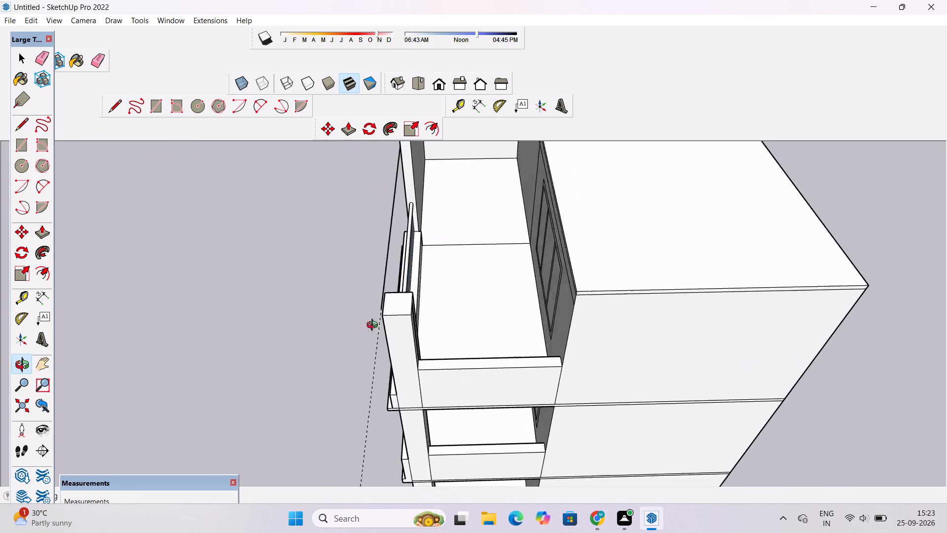
left_click_drag(374, 326, 456, 265)
left_click(456, 265)
left_click_drag(456, 265, 461, 294, "shift")
scroll(508, 310, "up", 3)
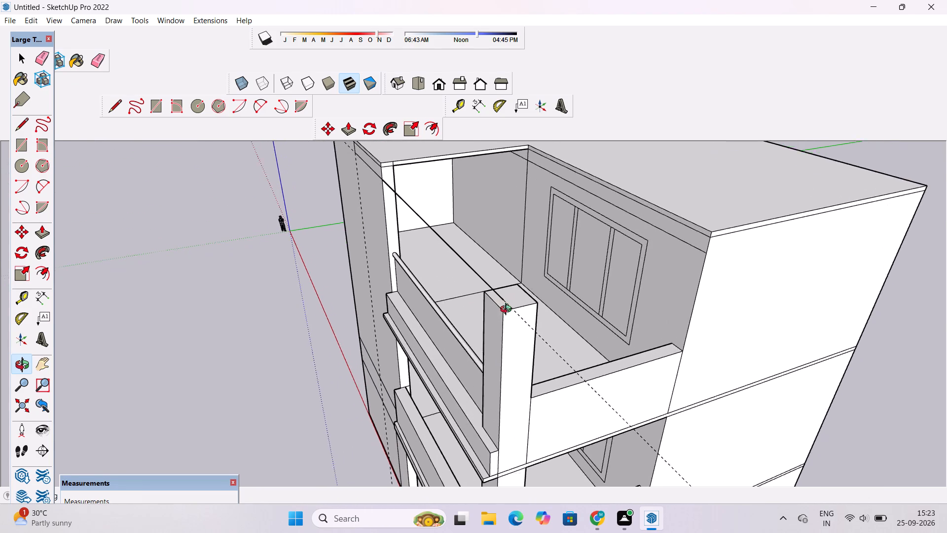
scroll(508, 310, "up", 3)
left_click_drag(516, 330, 490, 325)
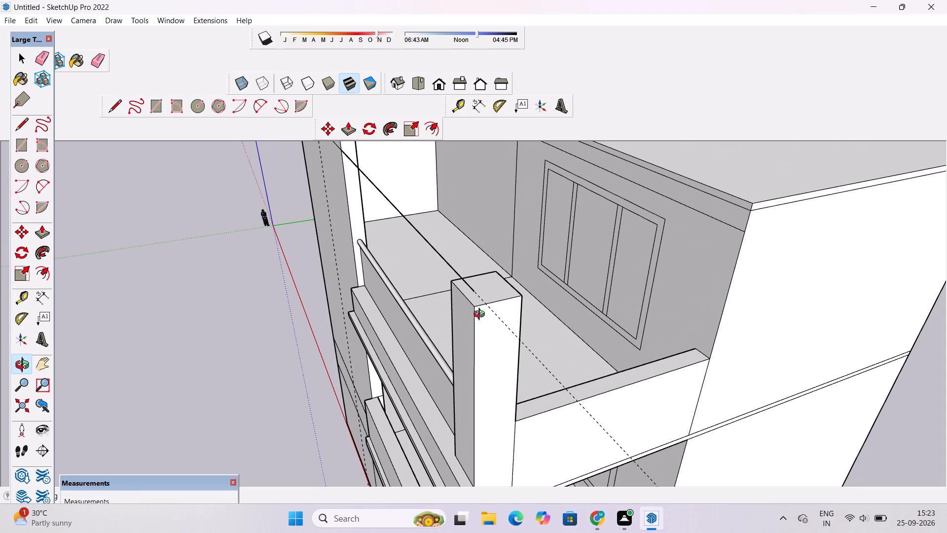
key("l")
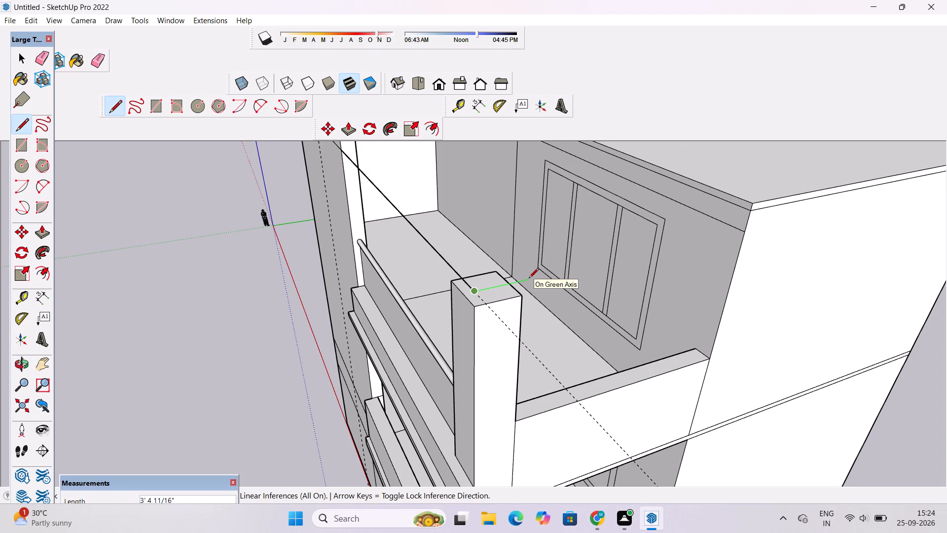
scroll(556, 266, "down", 1)
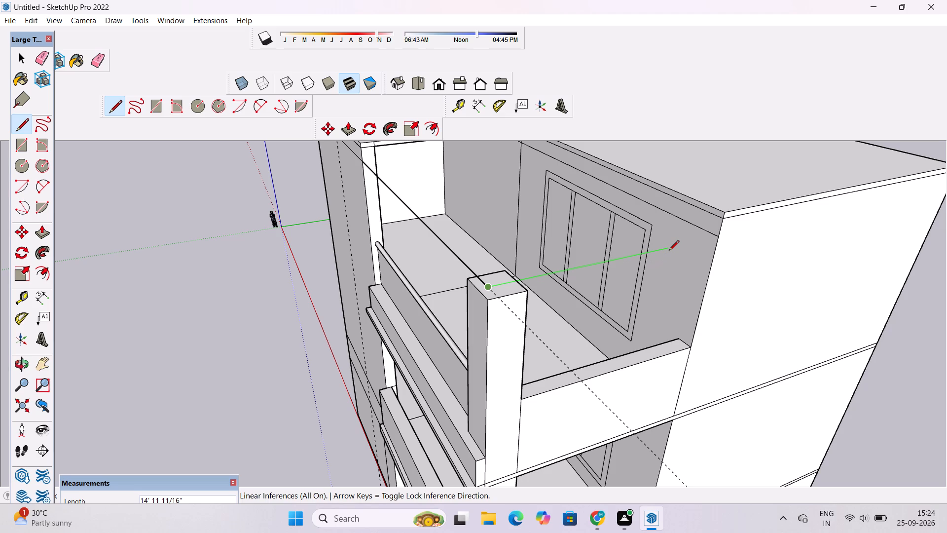
scroll(669, 251, "down", 1)
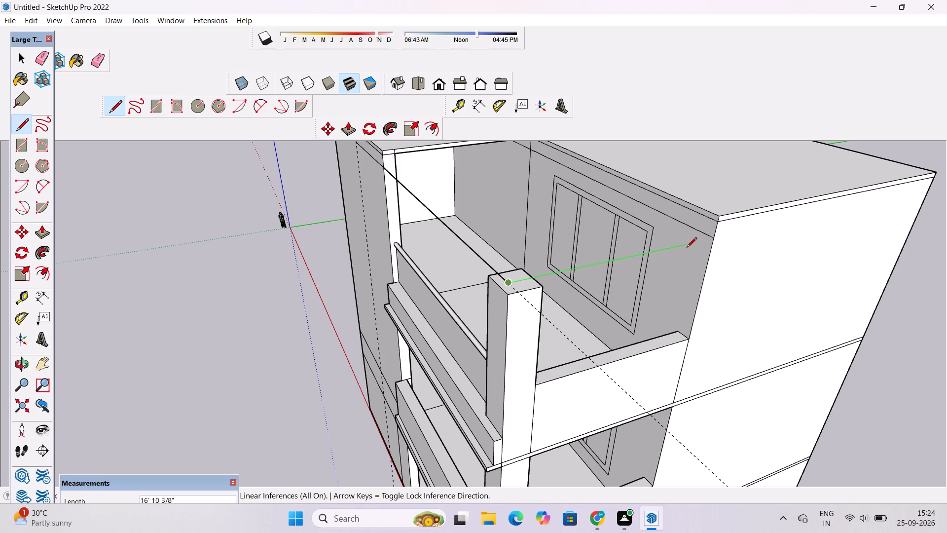
scroll(687, 248, "down", 1)
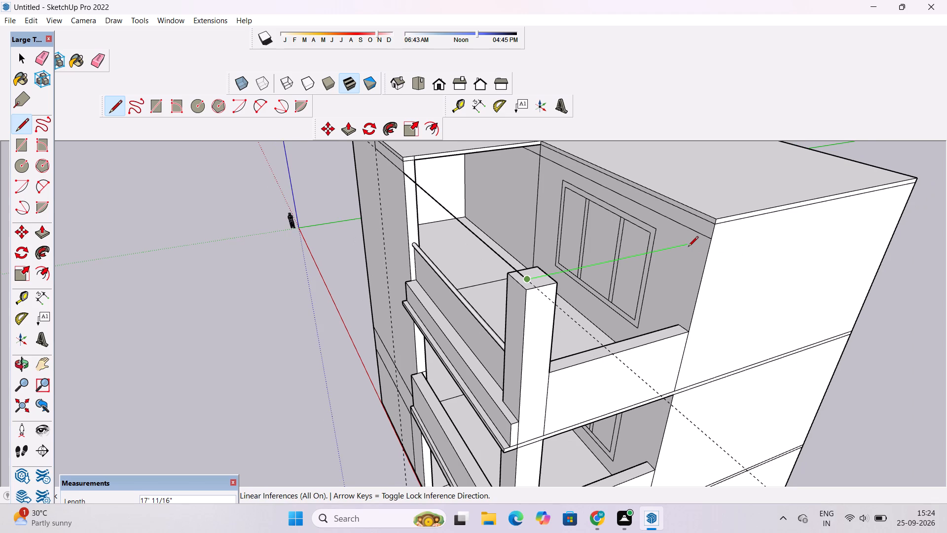
scroll(688, 247, "up", 1)
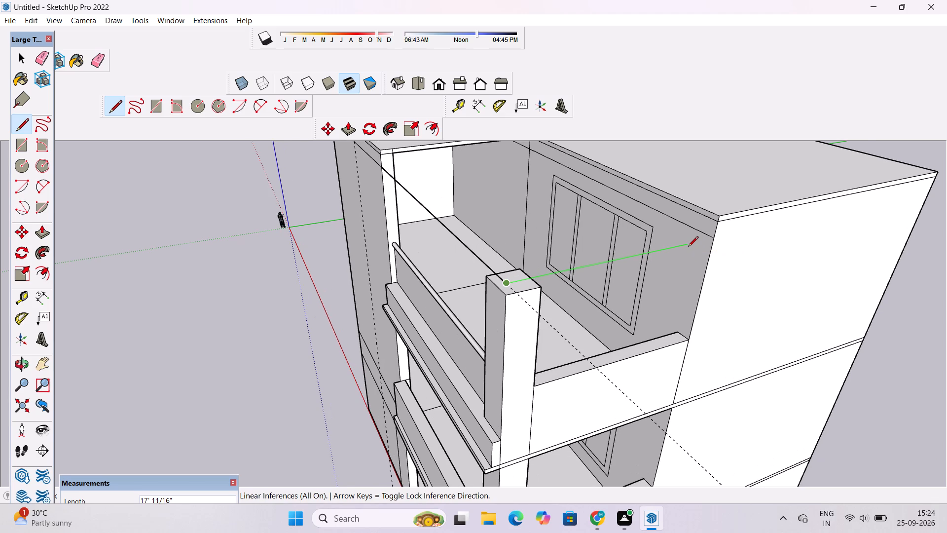
scroll(688, 247, "down", 2)
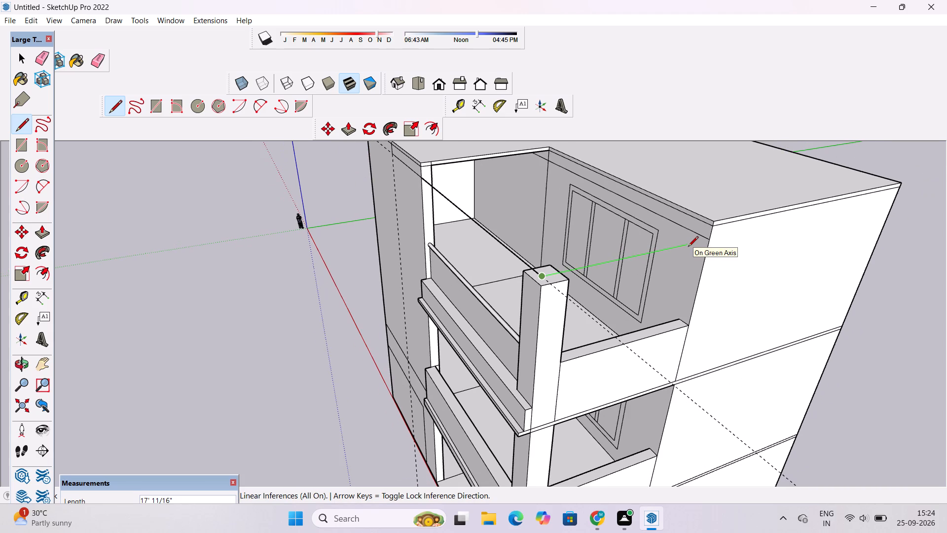
scroll(702, 240, "up", 4)
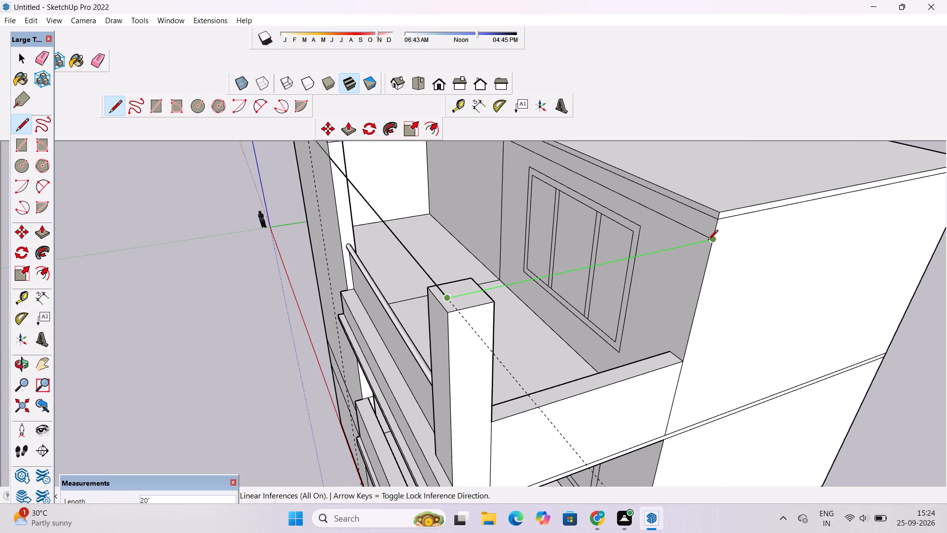
scroll(708, 241, "up", 2)
double_click(708, 241)
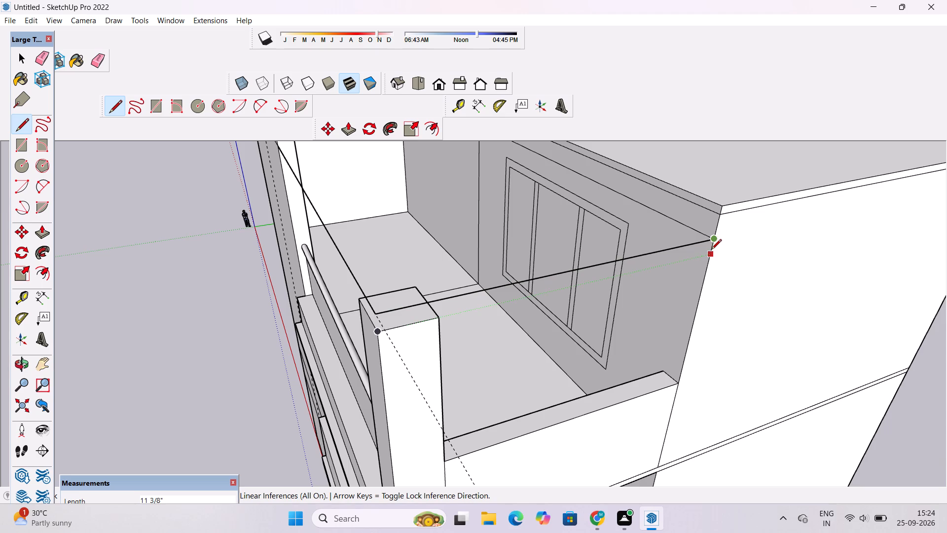
Draw a 1.5' line from that outer edge inward along the horizontal band line on the recessed window wall.
scroll(698, 239, "up", 4)
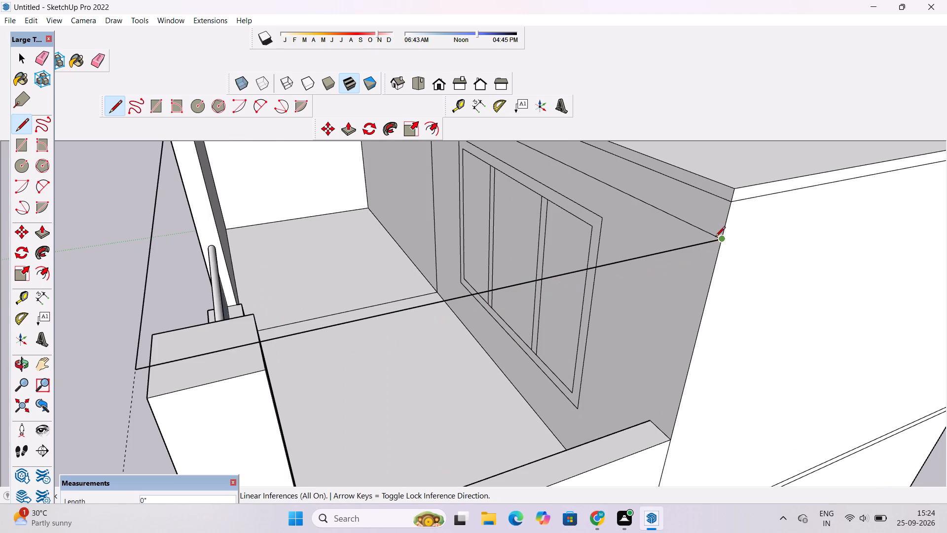
scroll(720, 241, "up", 4)
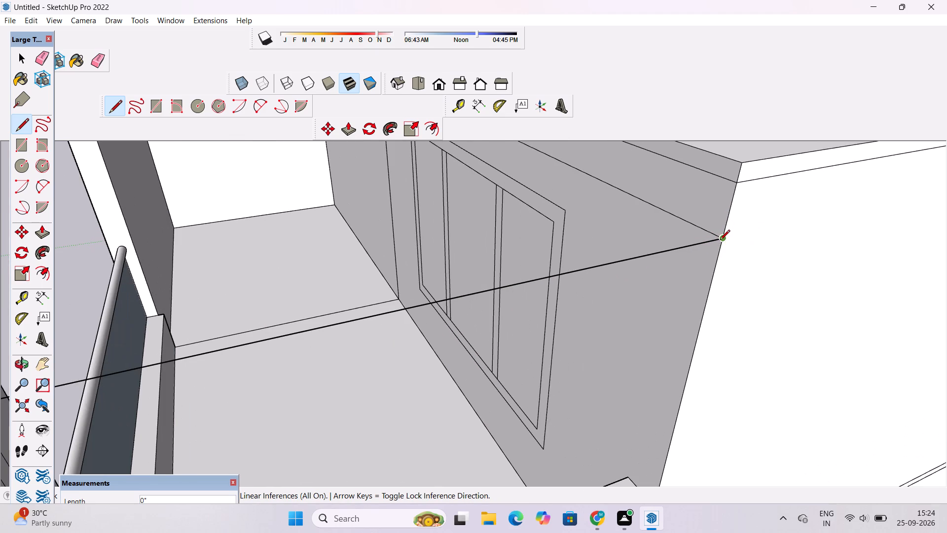
left_click(720, 241)
type("1.5'")
key("Return")
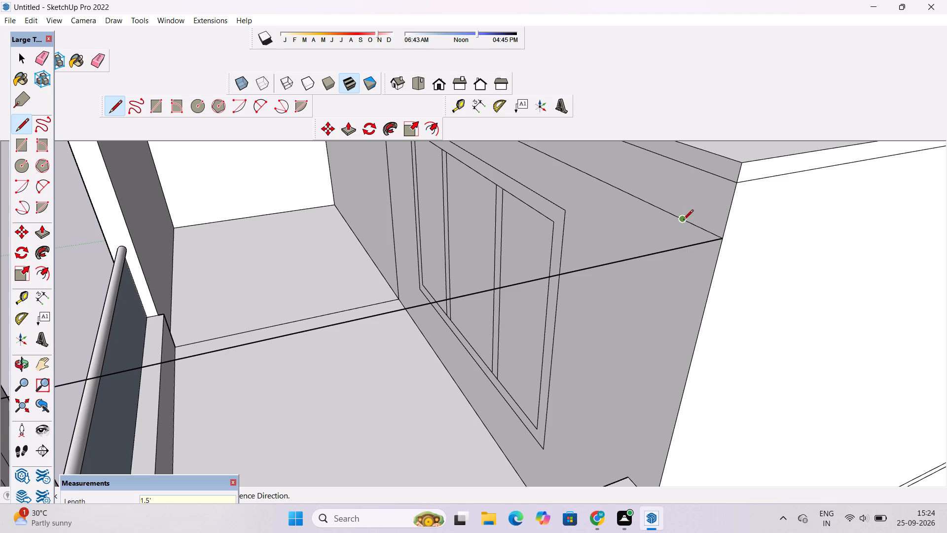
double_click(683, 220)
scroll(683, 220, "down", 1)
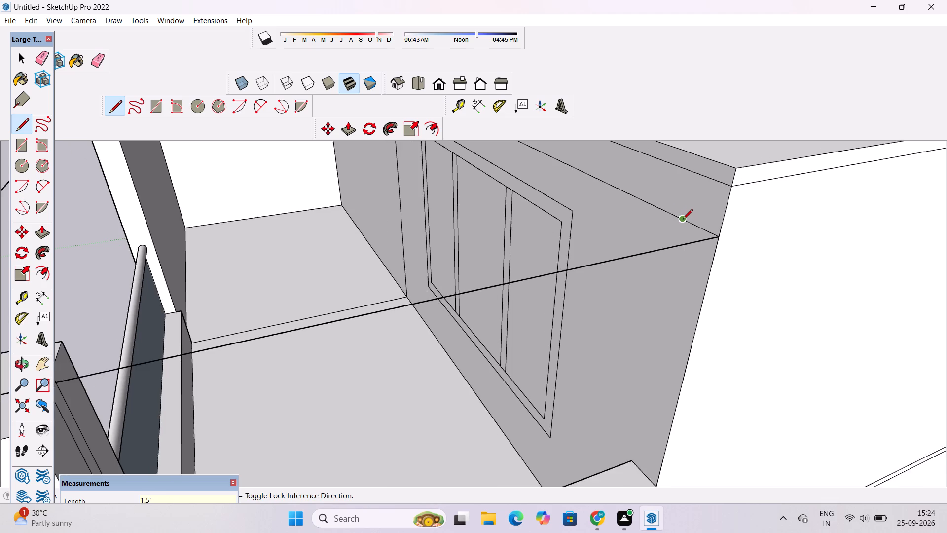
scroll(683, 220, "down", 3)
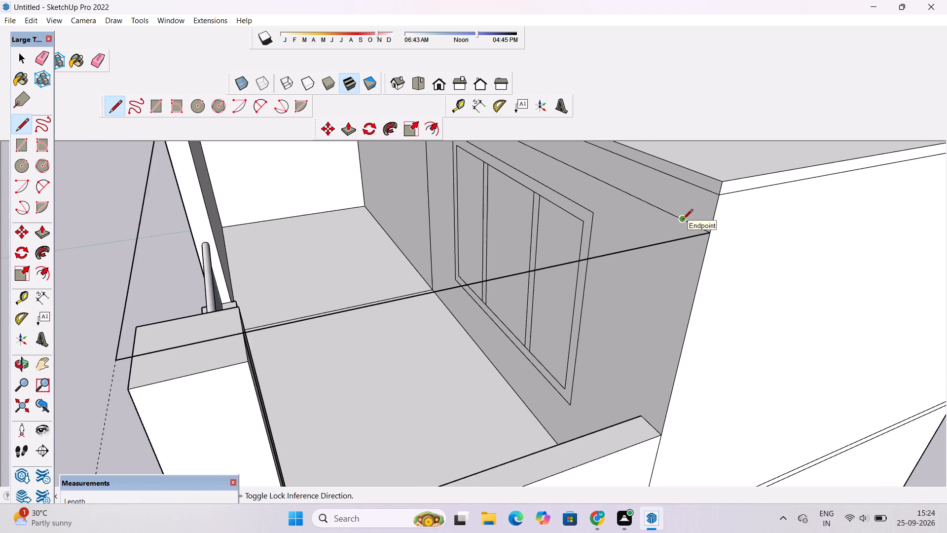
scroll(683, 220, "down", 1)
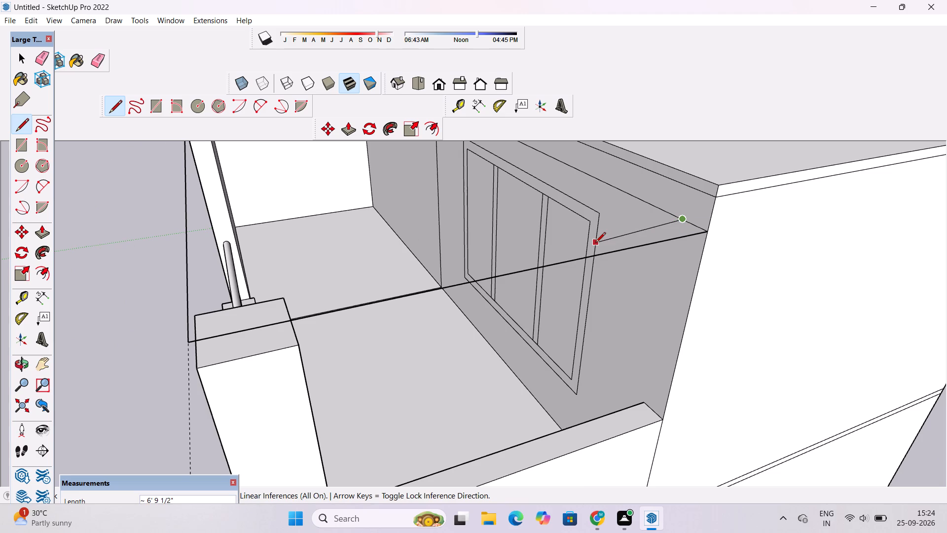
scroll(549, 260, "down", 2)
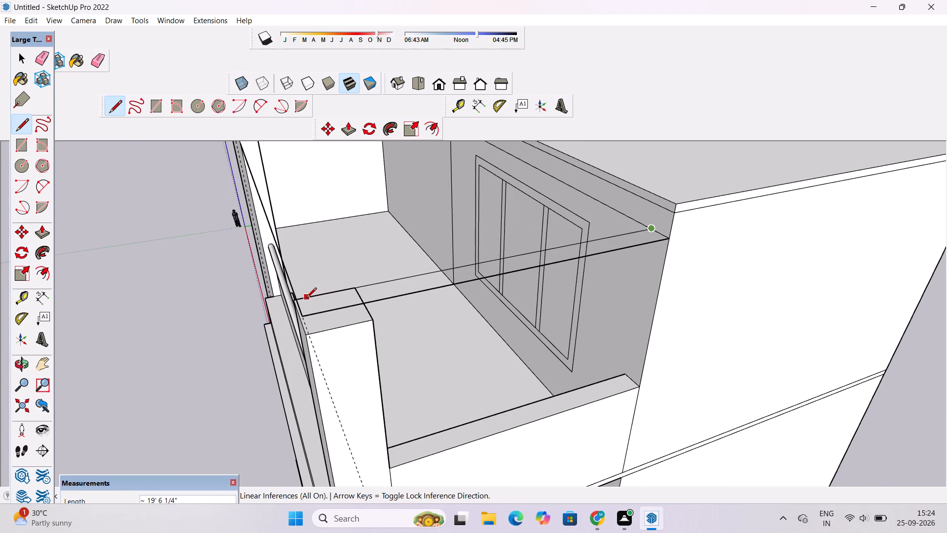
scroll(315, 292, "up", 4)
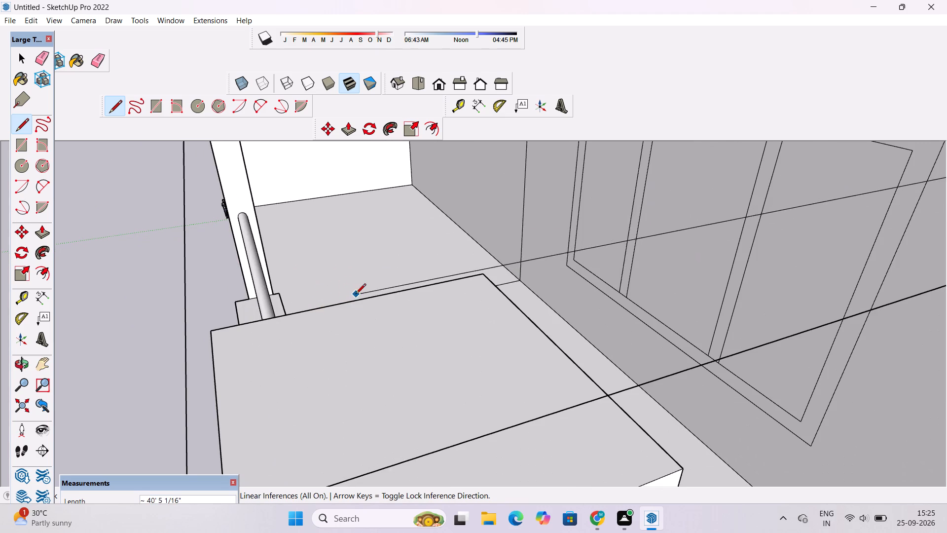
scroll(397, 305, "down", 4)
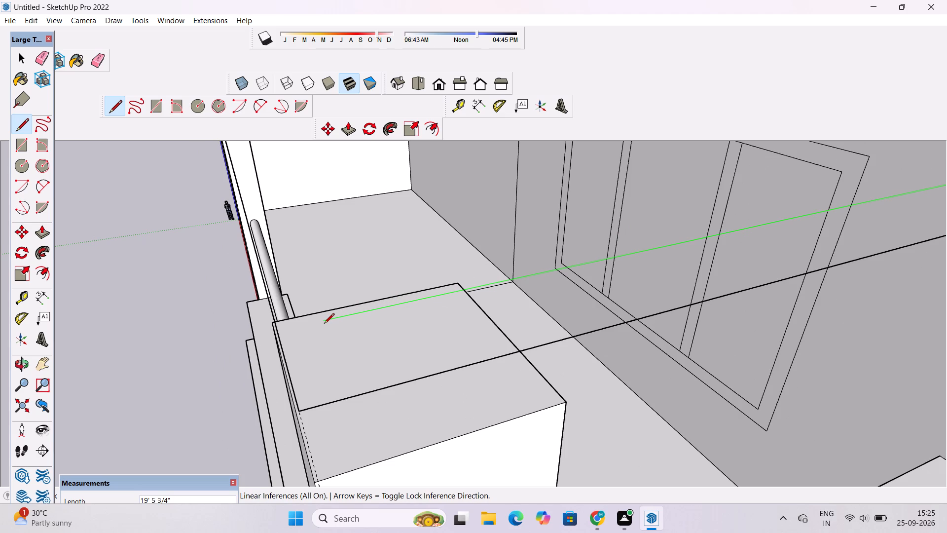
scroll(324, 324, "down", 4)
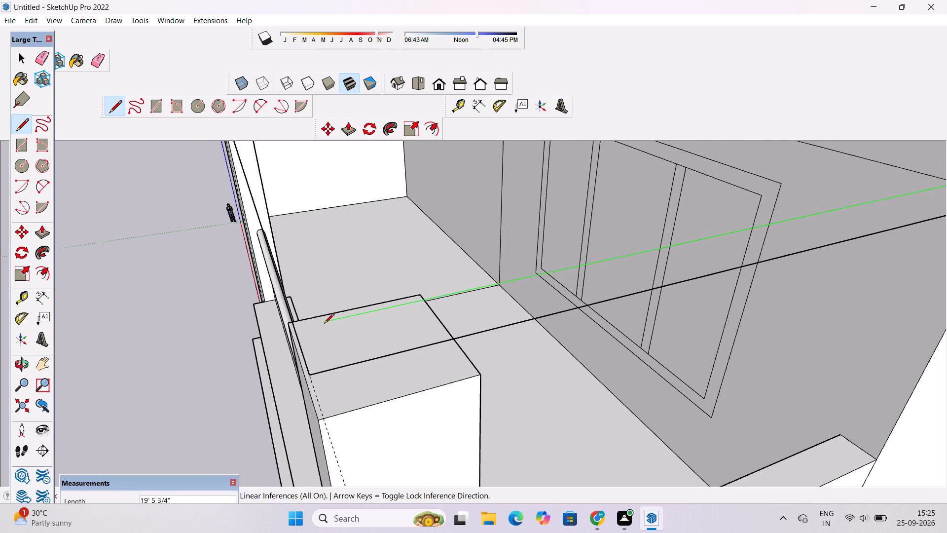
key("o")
Examine the outline above the balcony between the projecting wall, the corner pillar and the recessed window wall from several angles.
scroll(323, 327, "down", 4)
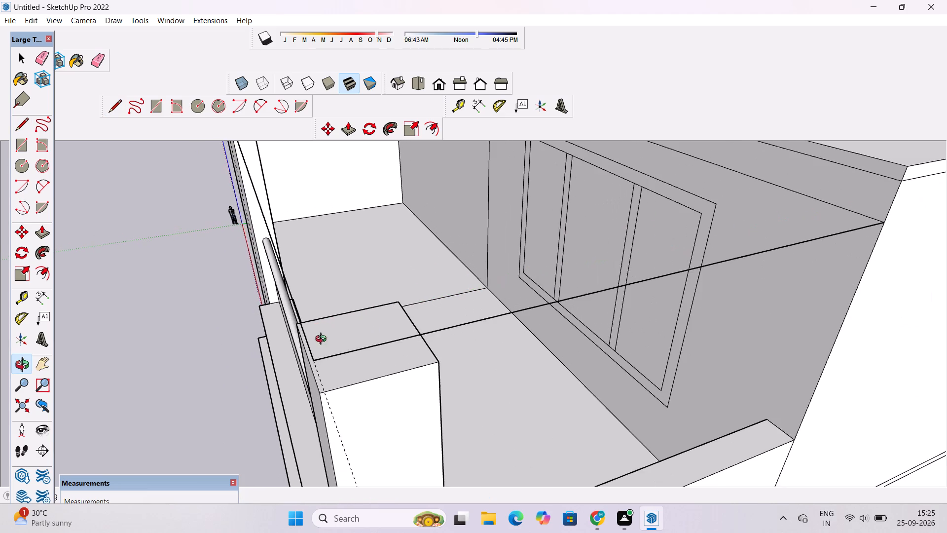
left_click_drag(283, 395, 420, 337)
left_click_drag(413, 330, 343, 432, "shift")
scroll(338, 404, "down", 4)
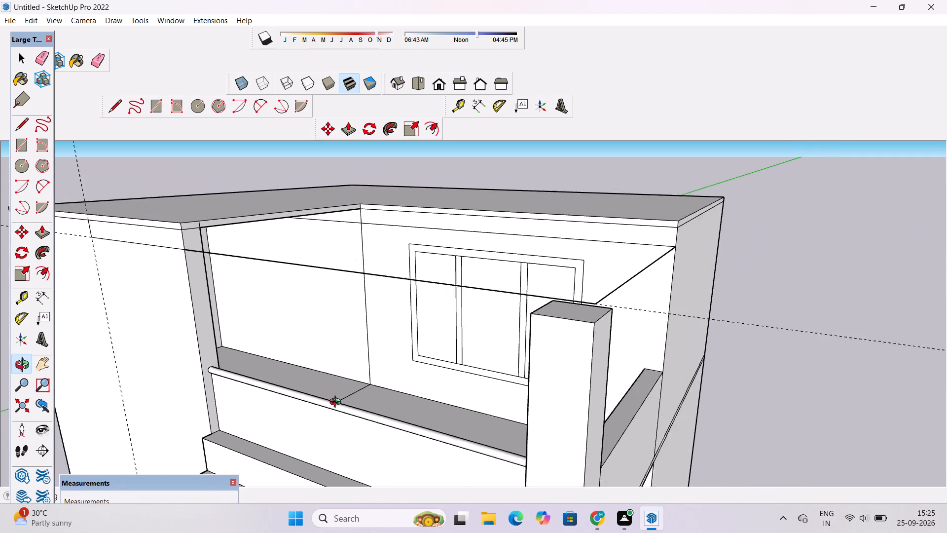
left_click_drag(336, 403, 537, 347)
left_click_drag(534, 320, 511, 383, "shift")
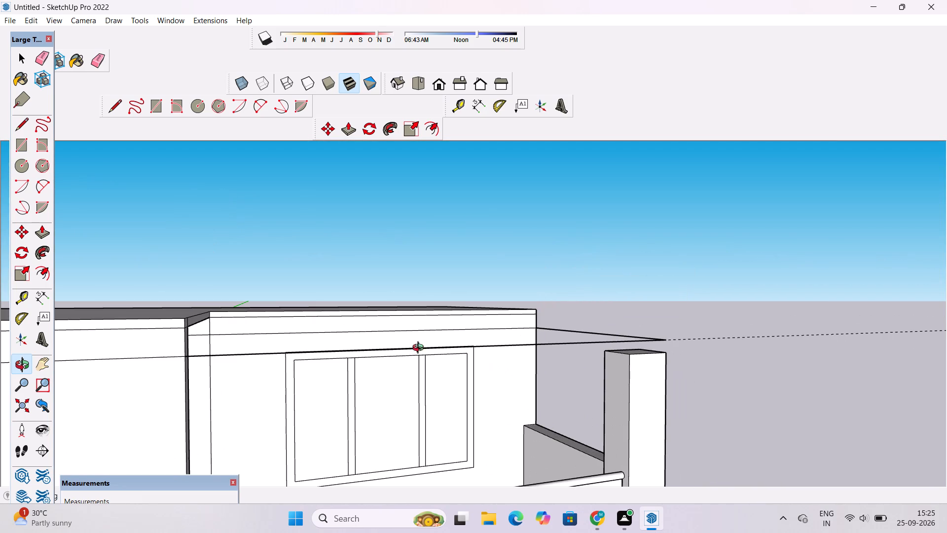
left_click_drag(418, 347, 443, 408)
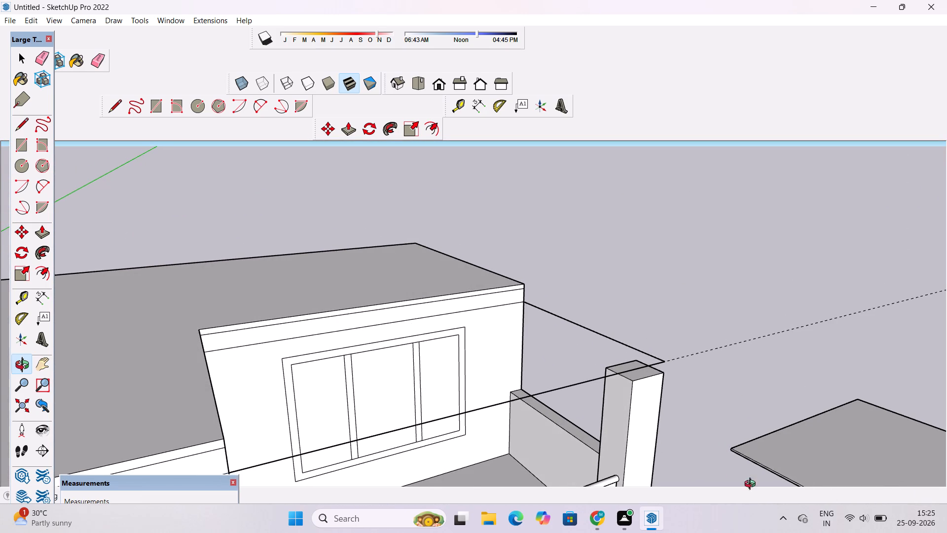
scroll(487, 267, "down", 2)
left_click_drag(610, 329, 532, 338)
left_click_drag(517, 337, 613, 338, "shift")
left_click_drag(618, 323, 615, 329)
scroll(618, 316, "up", 2)
left_click_drag(619, 316, 599, 326, "shift")
scroll(598, 327, "up", 3)
left_click_drag(598, 328, 582, 304, "shift")
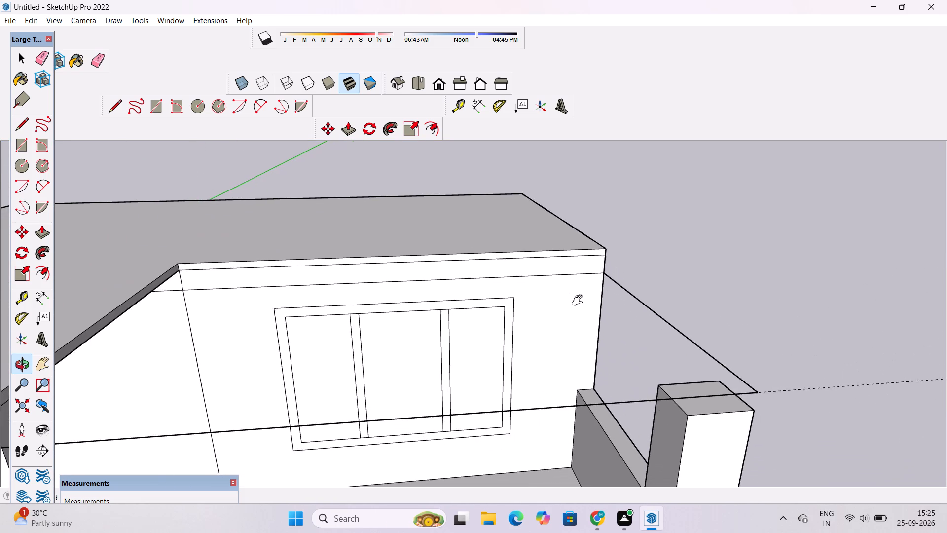
scroll(578, 299, "down", 3)
left_click_drag(583, 307, 594, 355)
scroll(601, 291, "up", 2)
scroll(601, 291, "down", 2, "shift")
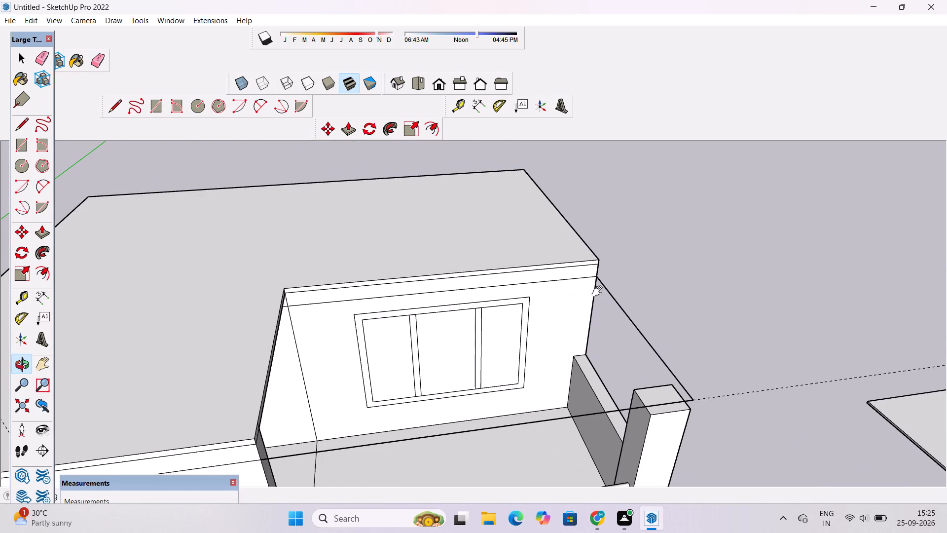
left_click_drag(599, 292, 595, 302, "shift")
left_click_drag(581, 304, 576, 296, "shift")
left_click_drag(575, 293, 568, 307)
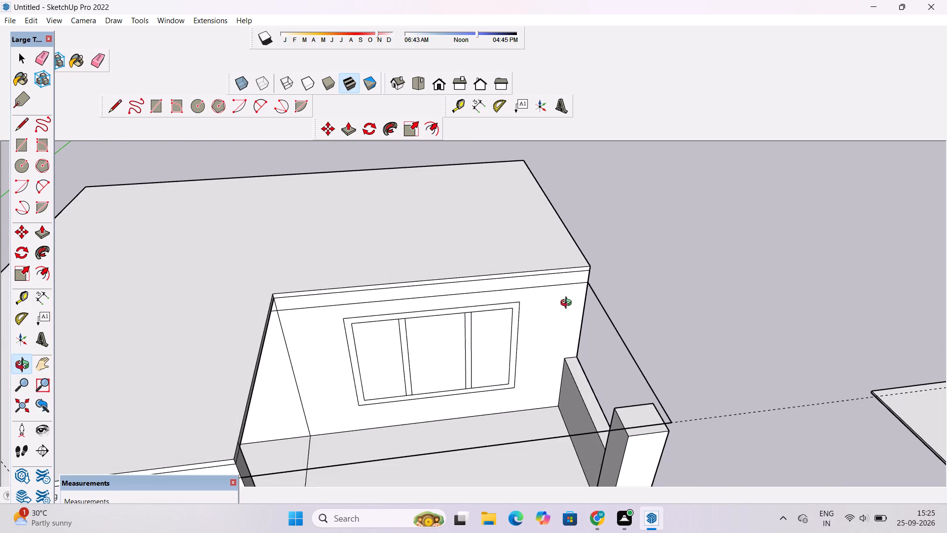
scroll(568, 304, "down", 2)
left_click_drag(568, 307, 569, 328)
left_click(569, 328)
left_click_drag(569, 328, 566, 307, "shift")
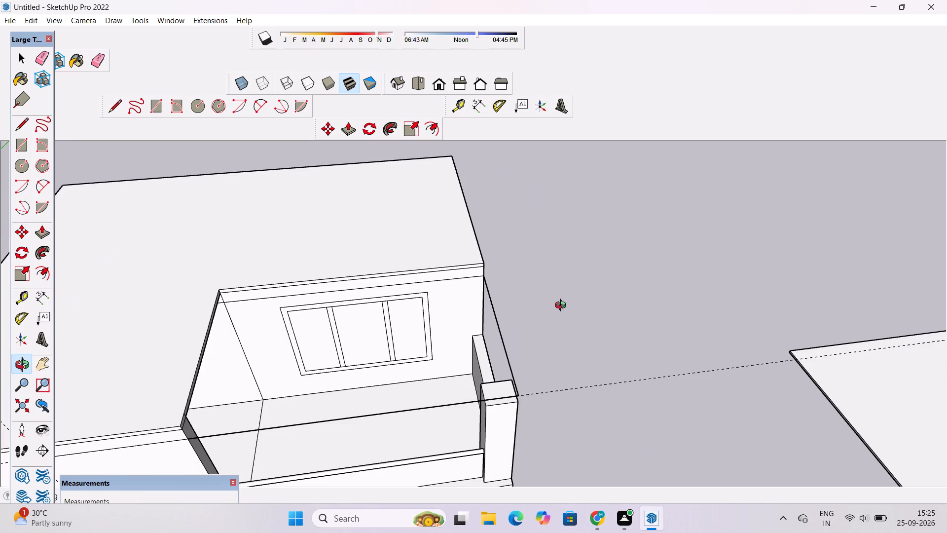
left_click_drag(455, 338, 461, 304)
left_click_drag(461, 304, 501, 324, "shift")
scroll(510, 314, "up", 1)
left_click_drag(510, 314, 530, 307)
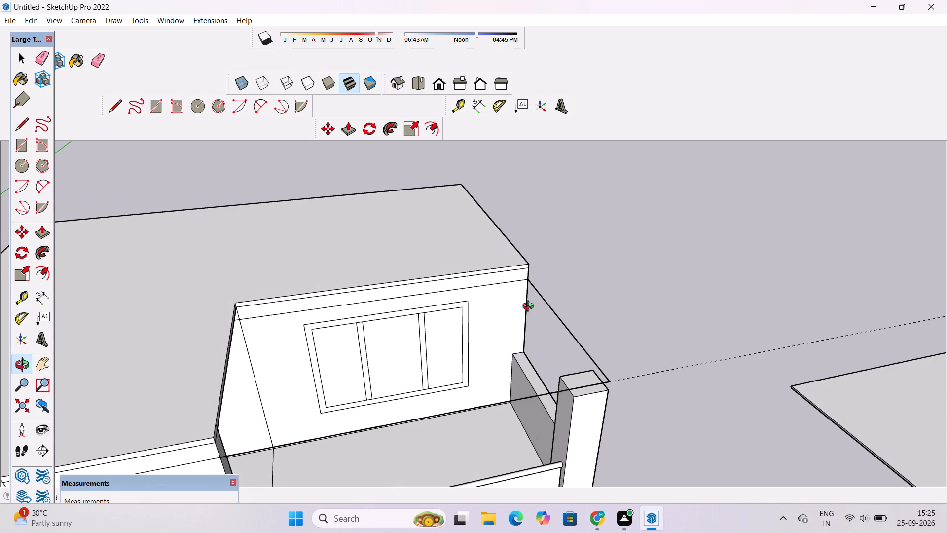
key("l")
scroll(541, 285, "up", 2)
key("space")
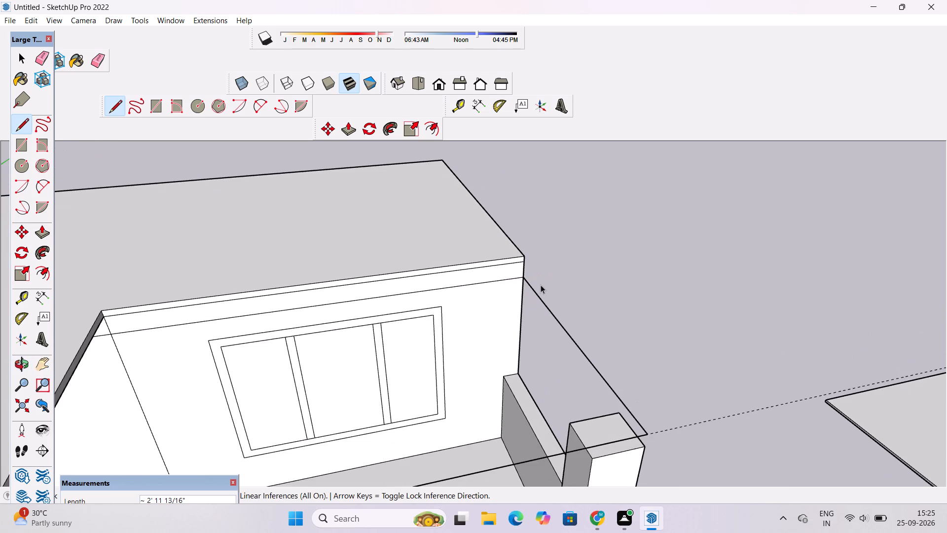
Draw a 20' line parallel to the green axis from the recessed wall's outer roof corner, and a 2' vertical line down to the outline's corner.
key("l")
left_click(522, 257)
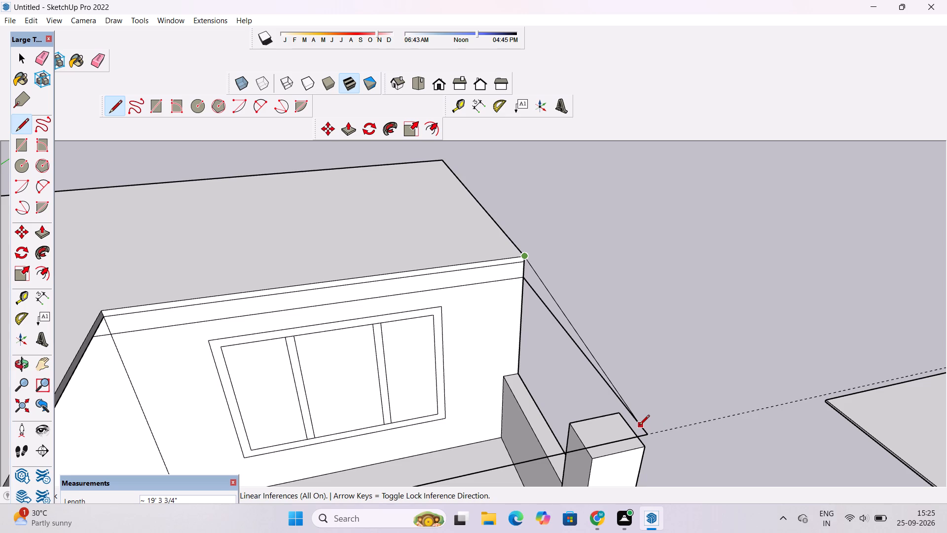
scroll(639, 426, "down", 1)
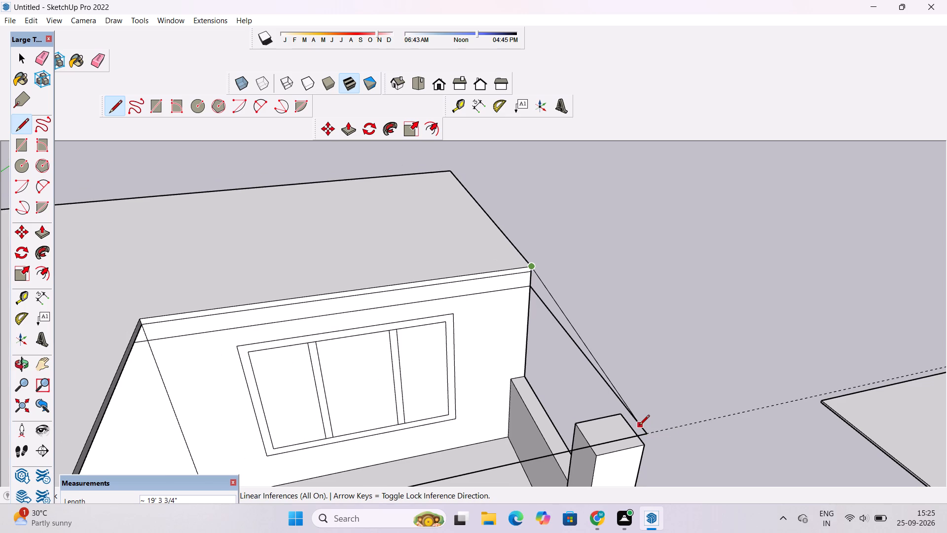
scroll(646, 436, "up", 1)
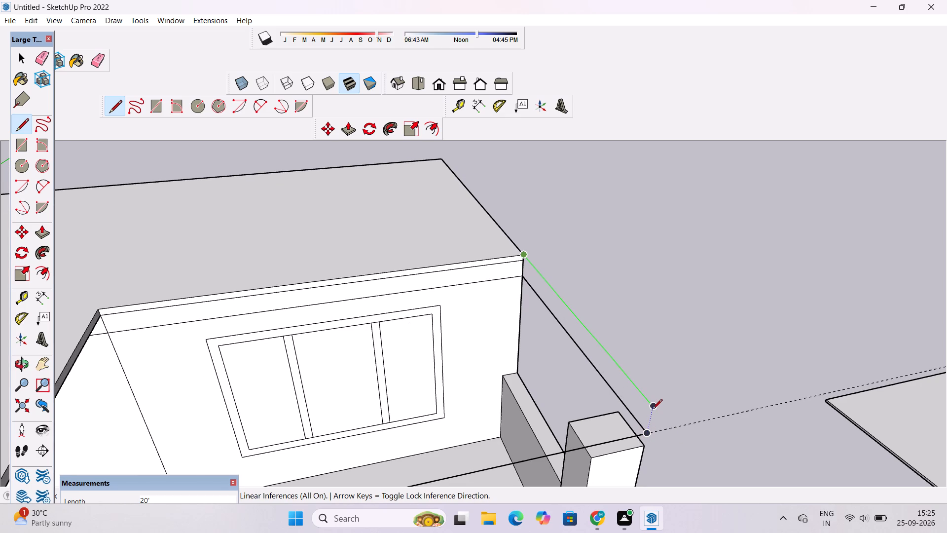
left_click(652, 407)
left_click(647, 435)
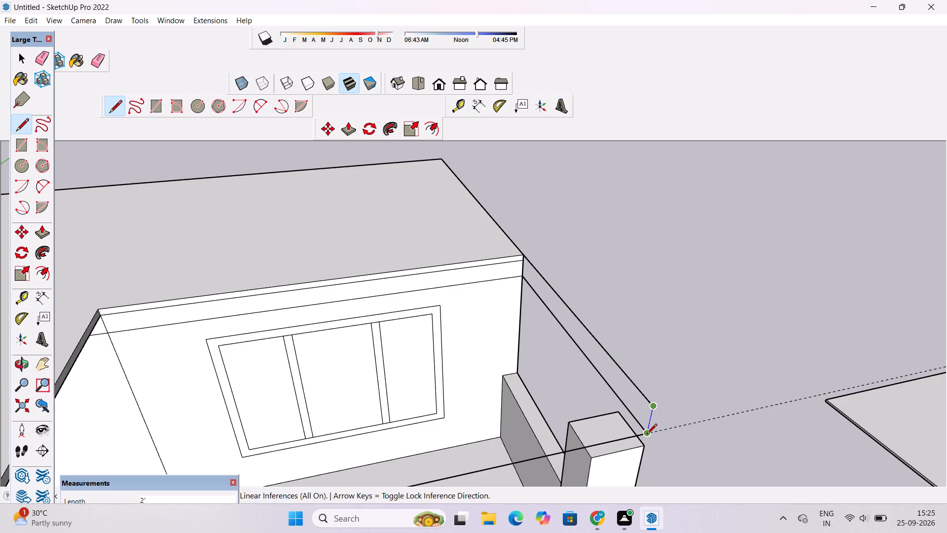
scroll(647, 435, "down", 4)
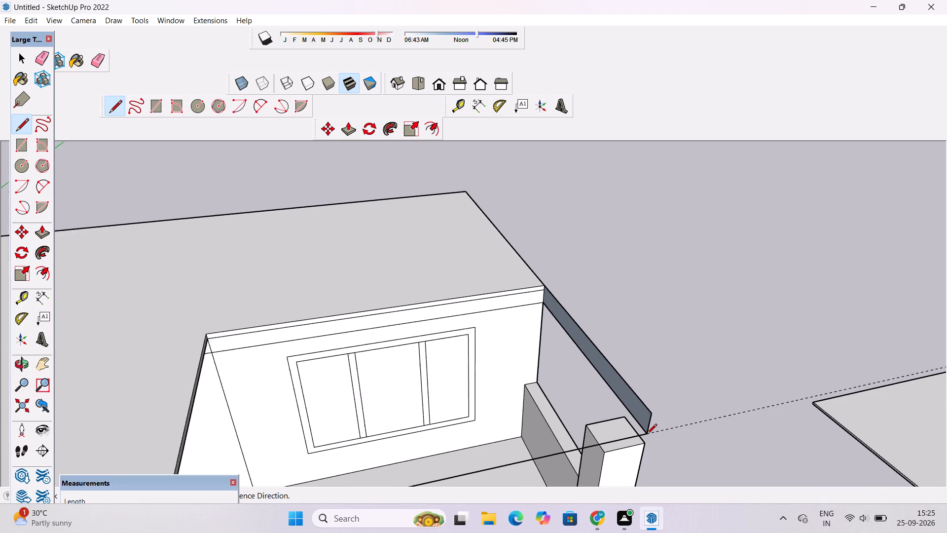
scroll(647, 435, "down", 5)
key("space")
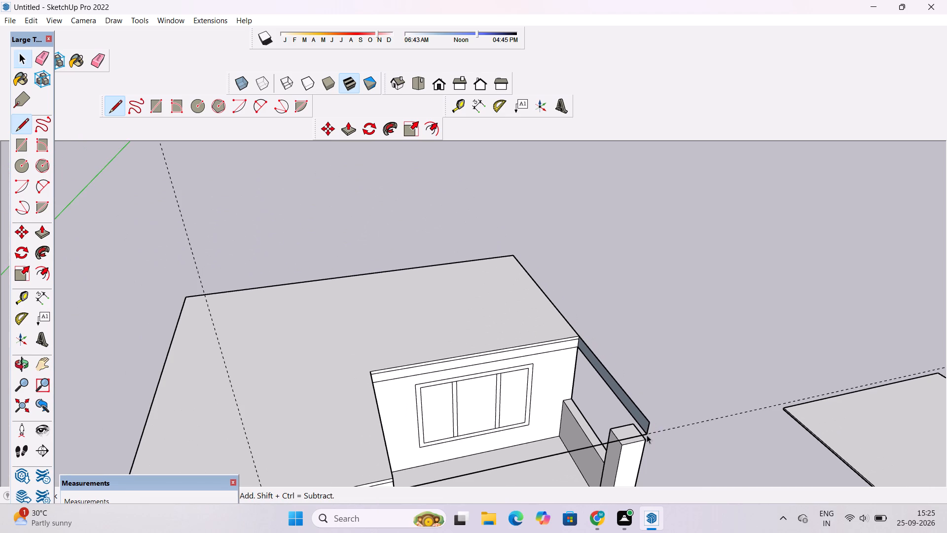
Draw a line about 31' 7" parallel to the red axis from the side band's top outer corner to the projecting wall's roof corner.
type("o")
scroll(647, 435, "down", 2)
left_click_drag(559, 466, 522, 355, "shift")
left_click_drag(521, 350, 455, 348)
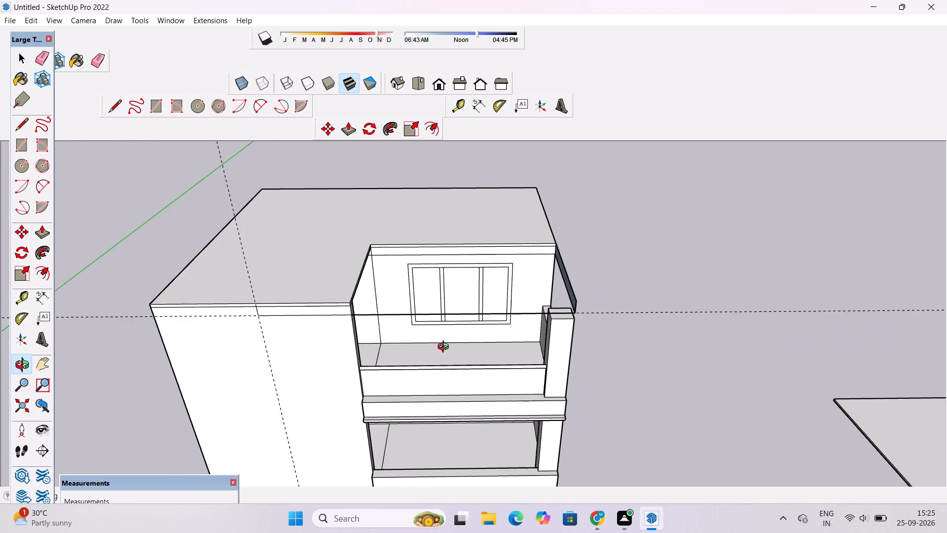
left_click_drag(446, 347, 463, 351, "shift")
scroll(462, 337, "up", 1)
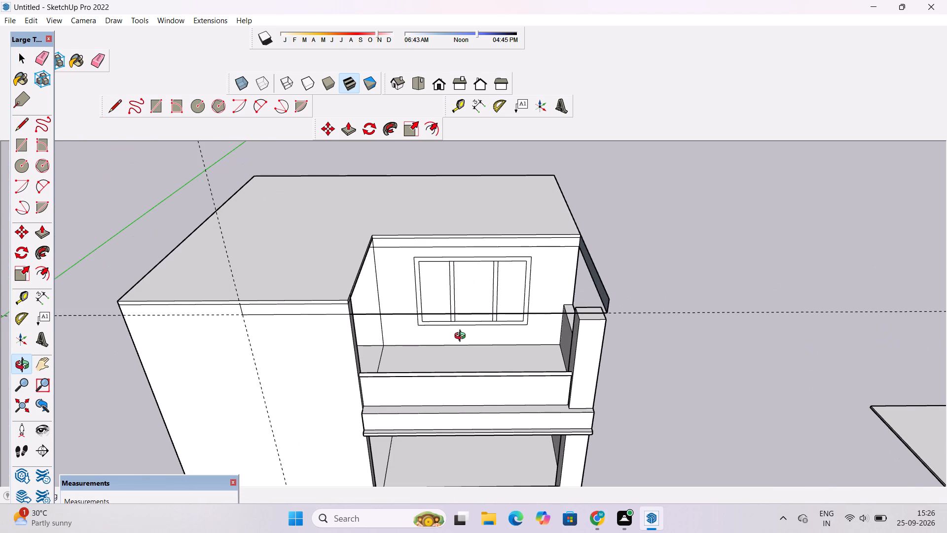
scroll(462, 337, "up", 1)
left_click_drag(462, 337, 509, 349, "shift")
left_click_drag(517, 350, 503, 350)
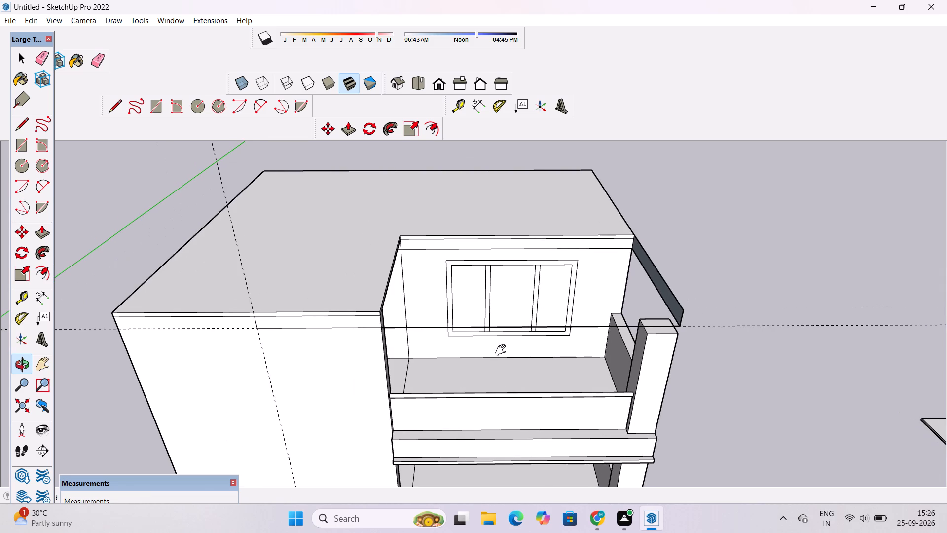
key("space")
type("l")
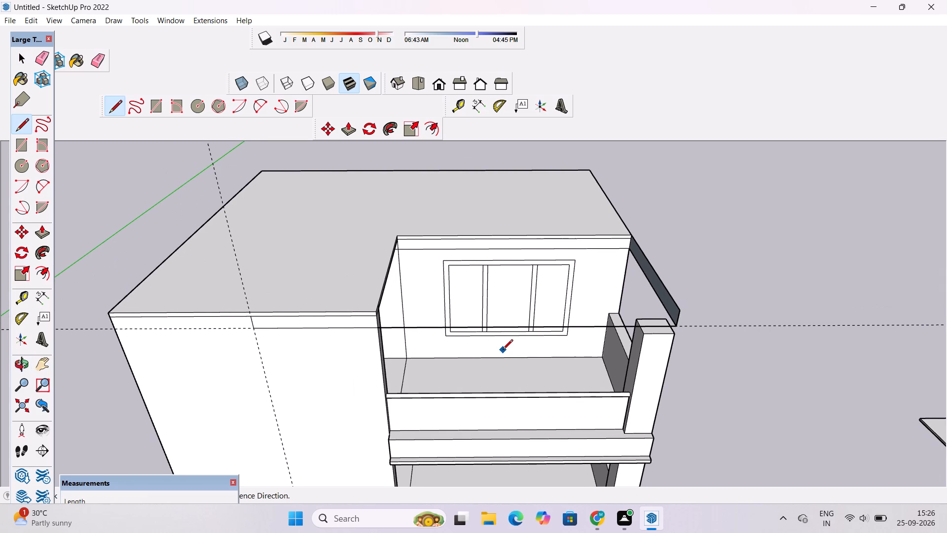
scroll(503, 350, "down", 1)
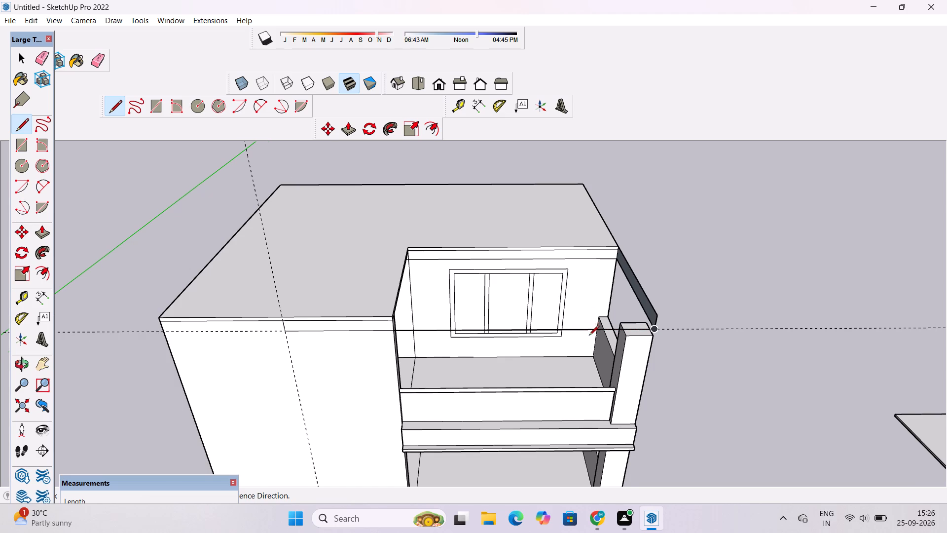
scroll(589, 336, "down", 1)
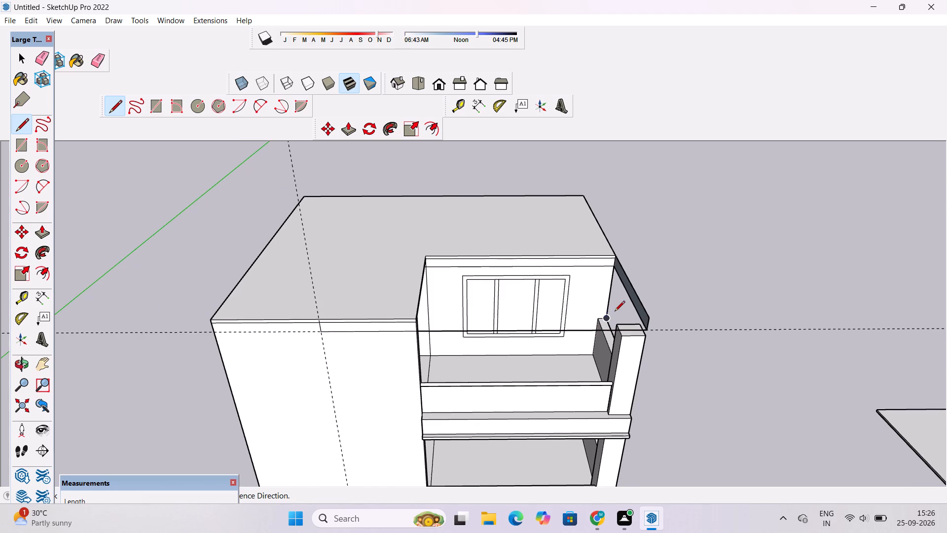
scroll(653, 313, "up", 2)
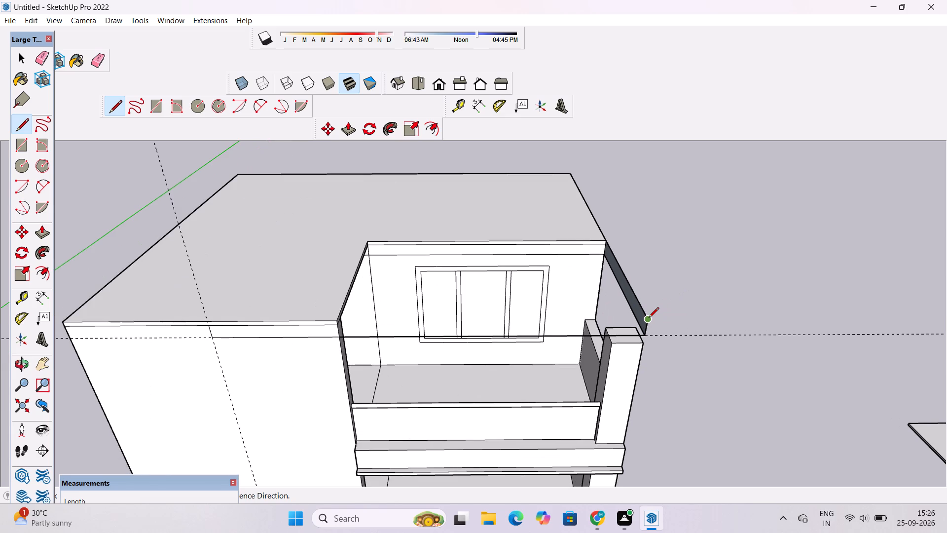
left_click(649, 318)
scroll(649, 318, "down", 3)
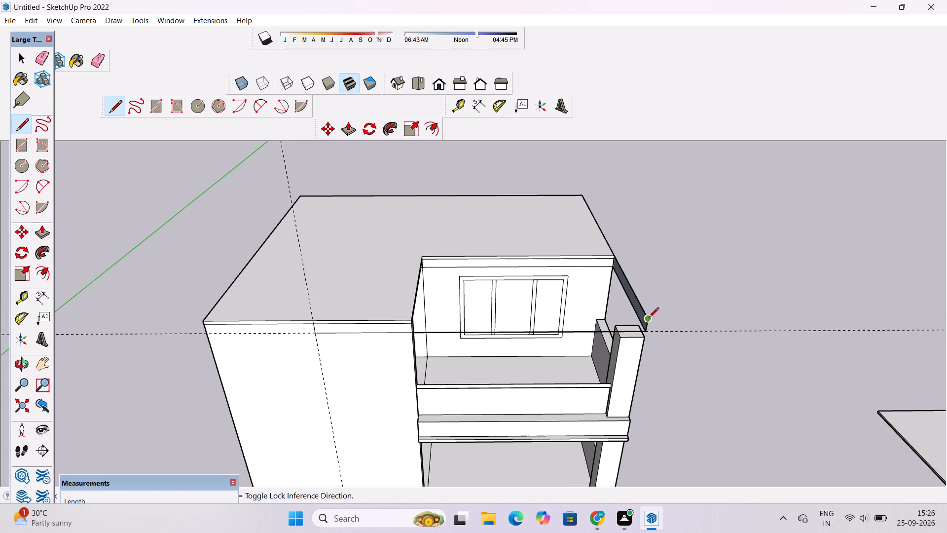
scroll(597, 322, "down", 3)
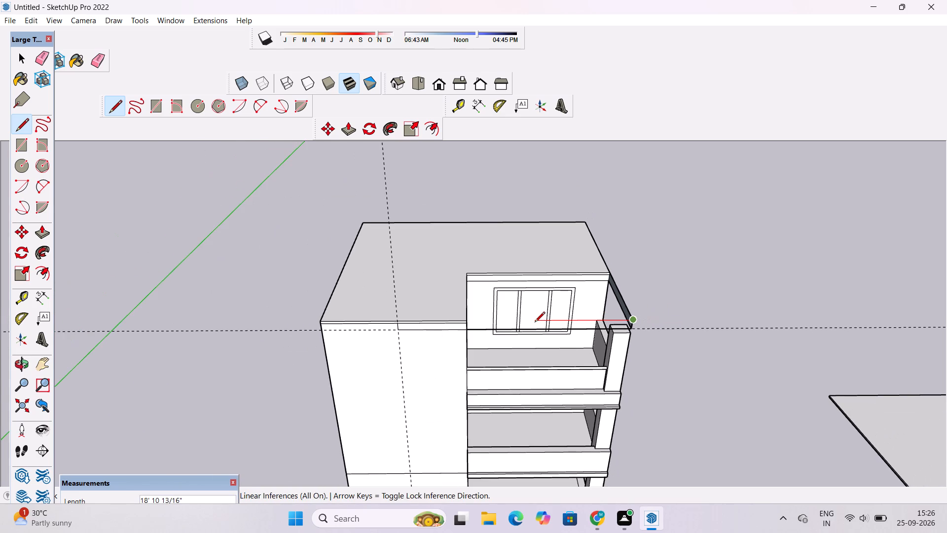
scroll(535, 323, "down", 4)
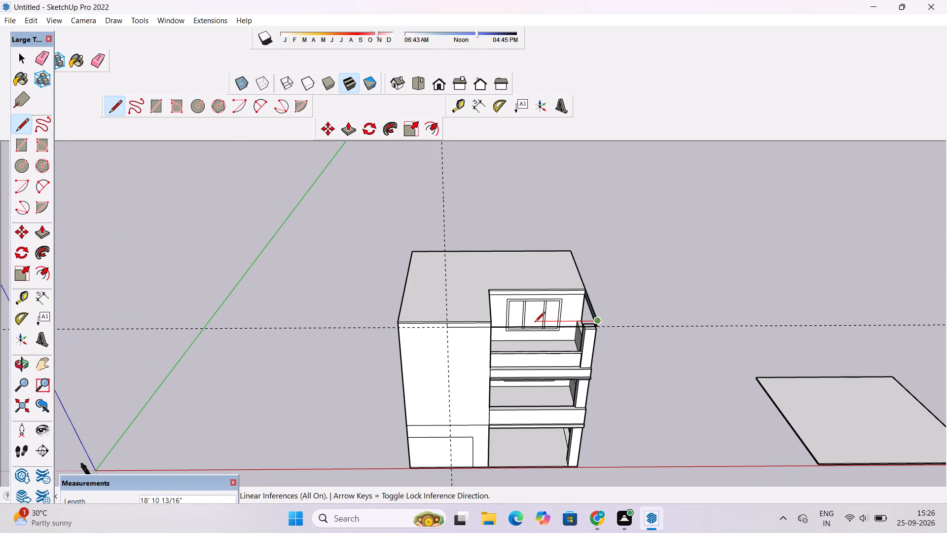
scroll(535, 323, "up", 7)
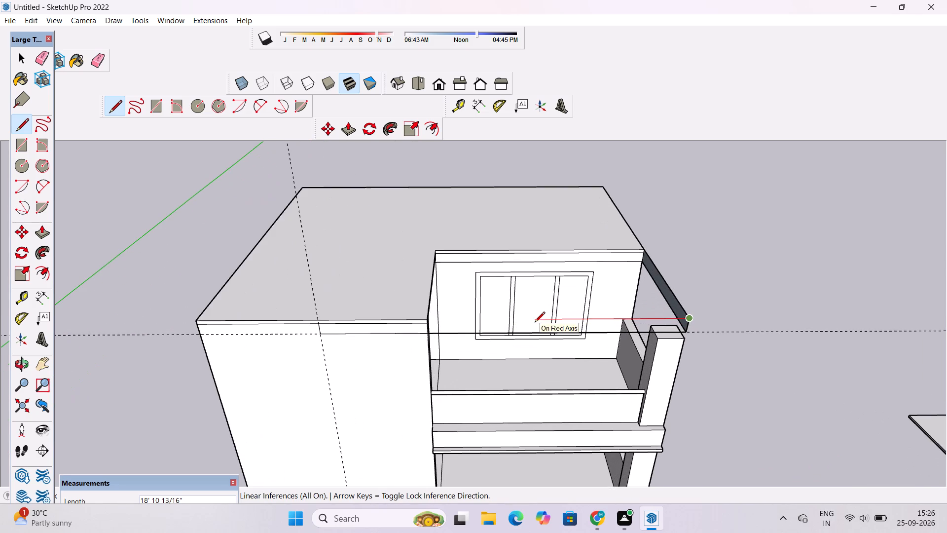
scroll(441, 325, "up", 6)
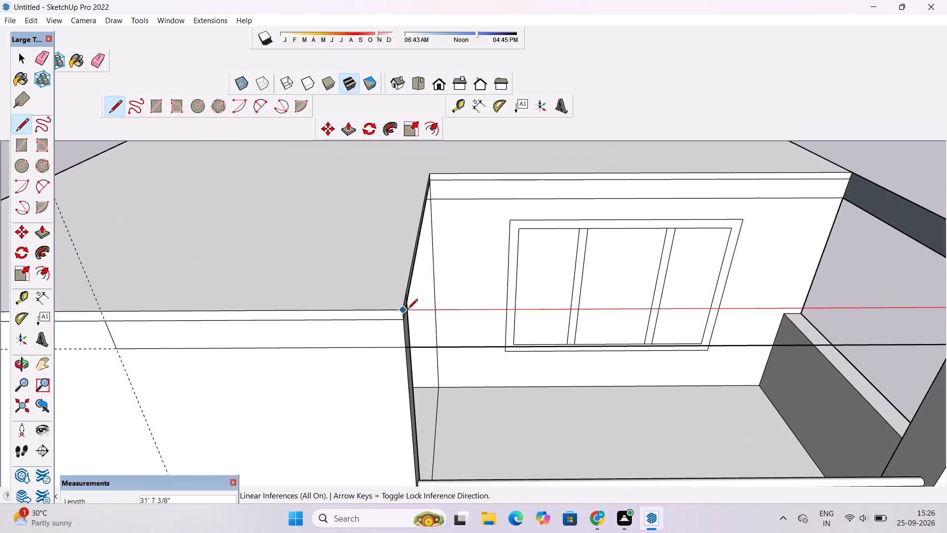
left_click(402, 309)
key("space")
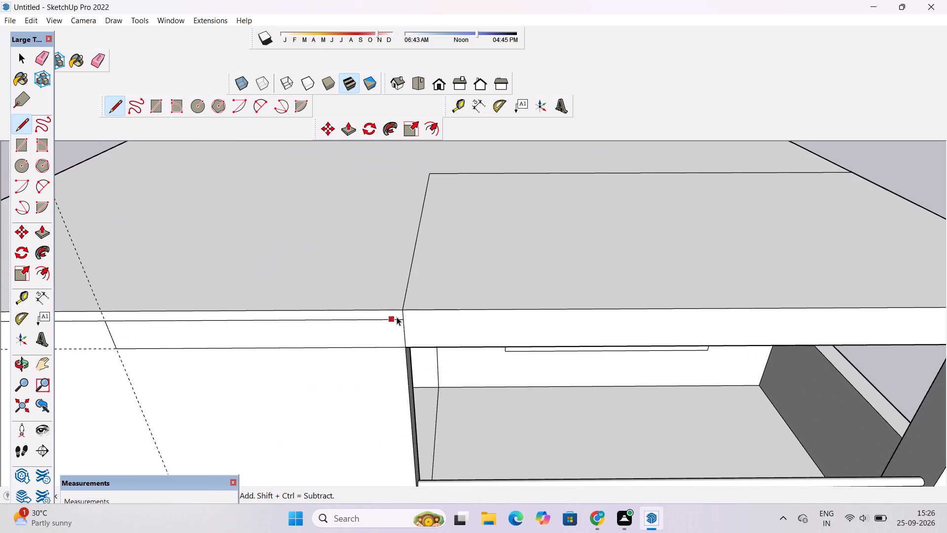
Delete the horizontal roof-level face covering the balcony opening.
left_click(546, 281)
key("Delete")
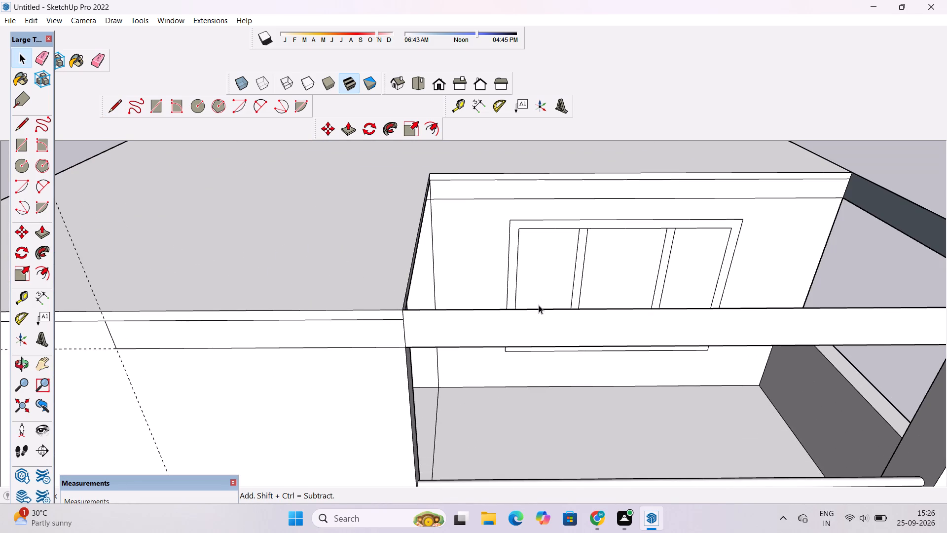
Extend the vertical end line of the projecting wall's band from the slab's lower line up to the roof's top edge.
key("o")
left_click_drag(526, 337, 539, 291)
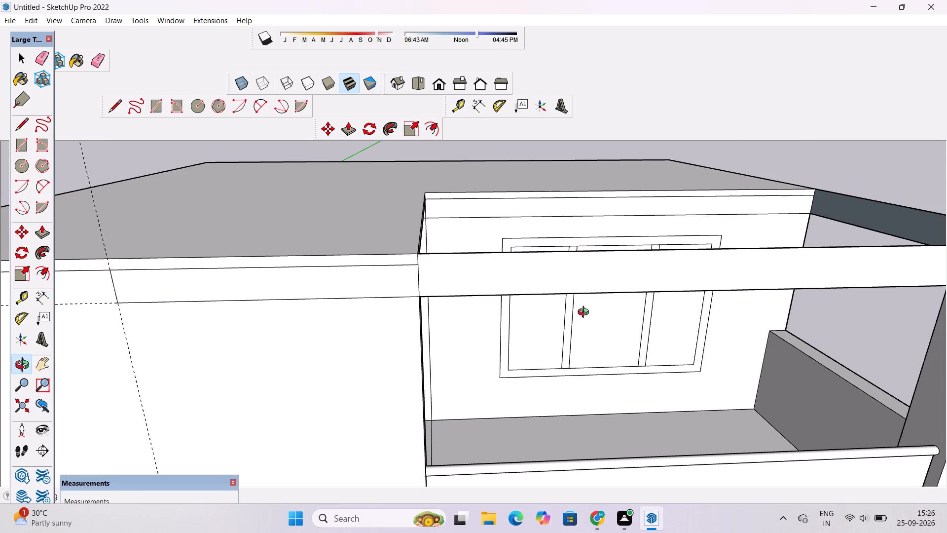
scroll(569, 295, "down", 3)
left_click_drag(563, 296, 537, 314, "shift")
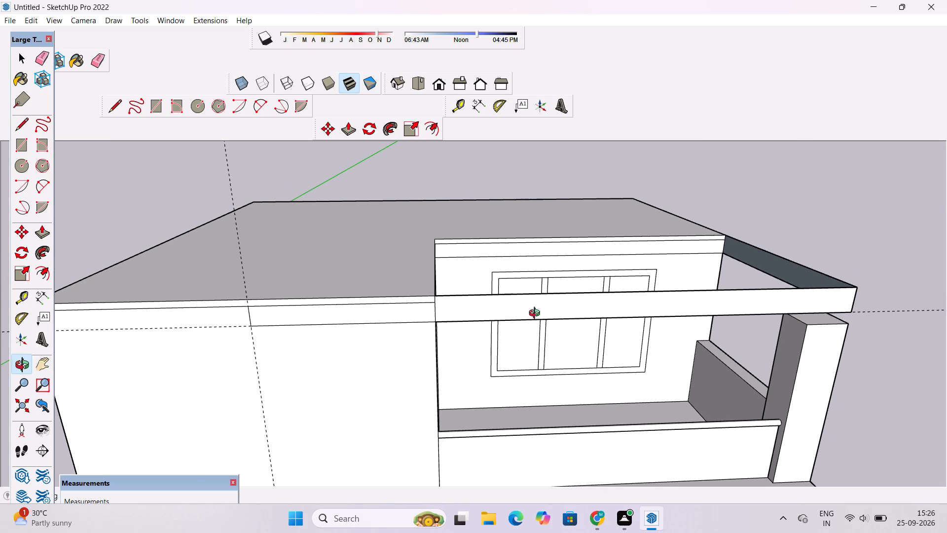
scroll(523, 312, "up", 1)
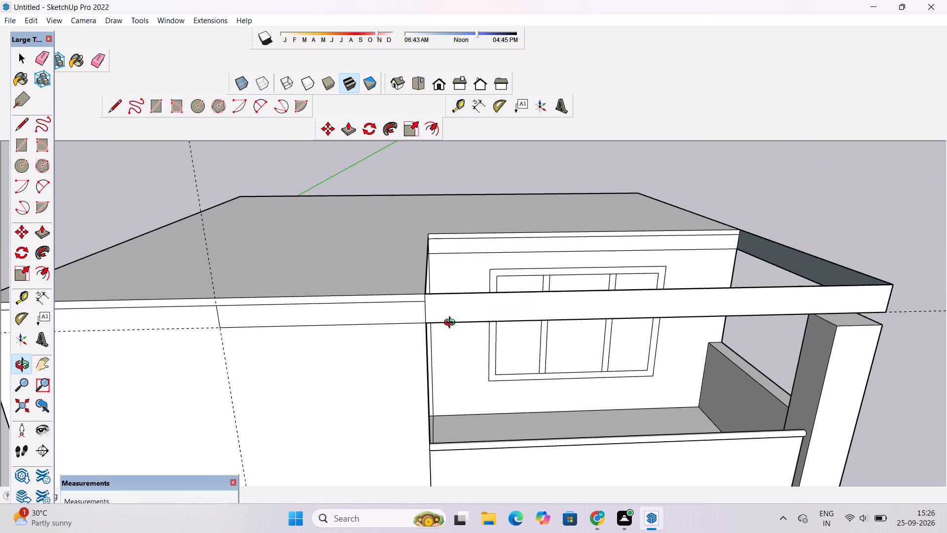
scroll(452, 324, "down", 2)
left_click_drag(442, 328, 560, 346)
left_click_drag(560, 346, 555, 337, "shift")
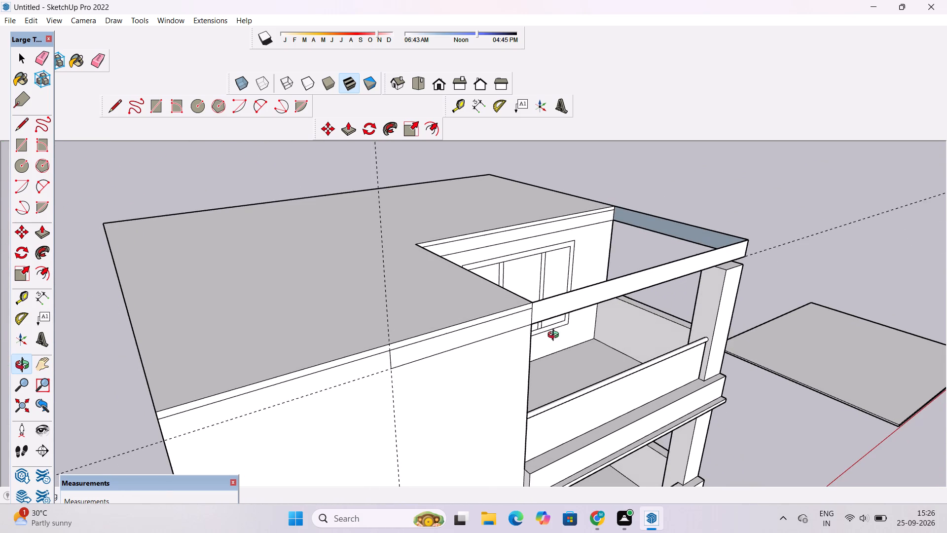
left_click_drag(555, 336, 499, 321)
left_click_drag(497, 321, 491, 320)
scroll(473, 319, "down", 4)
left_click_drag(472, 320, 425, 319)
scroll(424, 318, "up", 3)
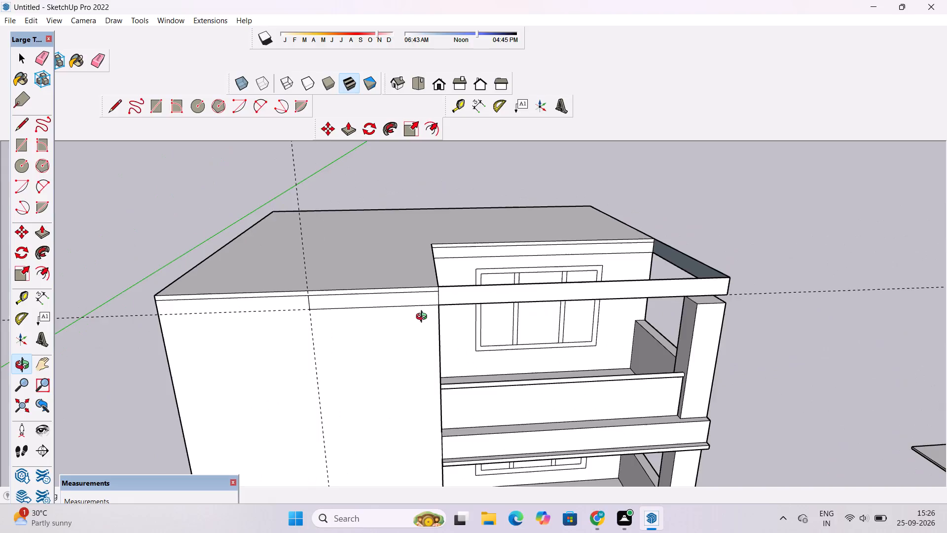
left_click_drag(424, 318, 422, 313, "shift")
scroll(301, 288, "up", 4)
key("l")
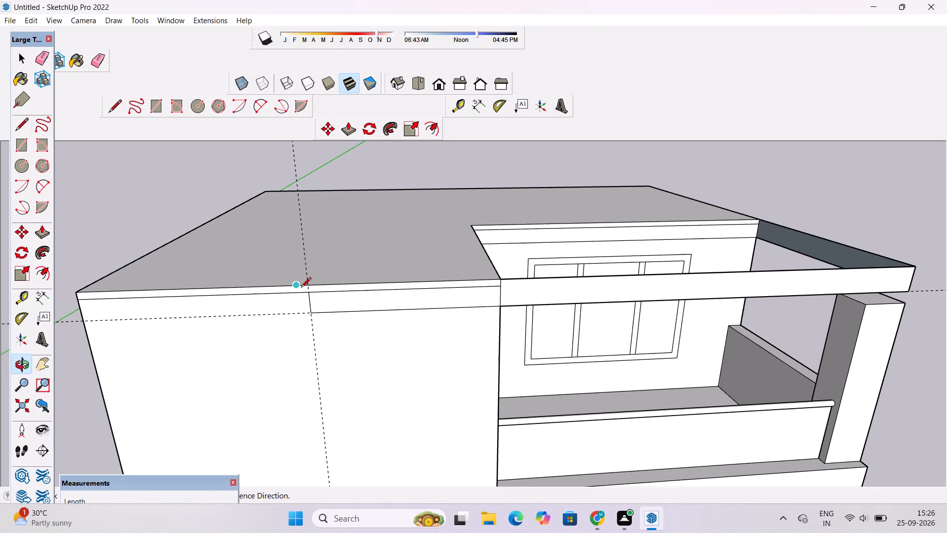
scroll(304, 297, "up", 4)
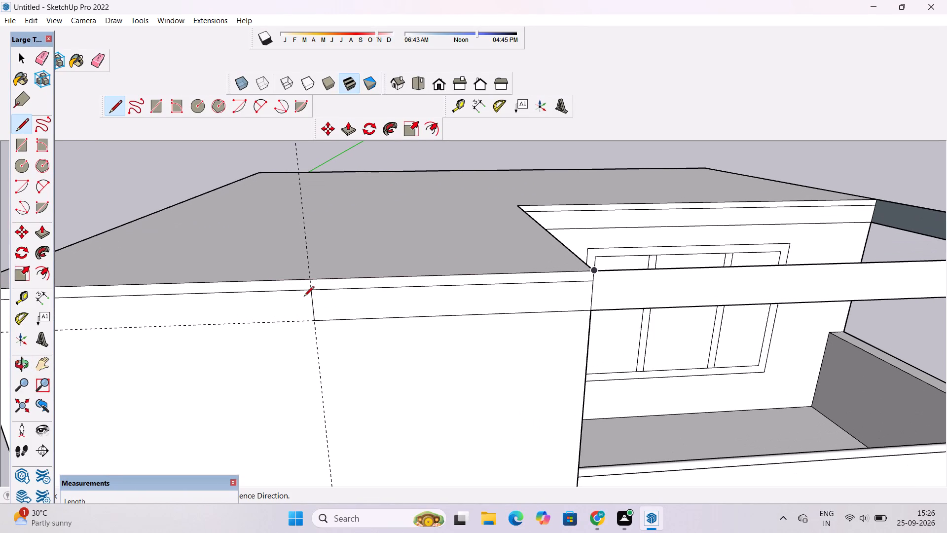
scroll(306, 296, "up", 5)
left_click(313, 287)
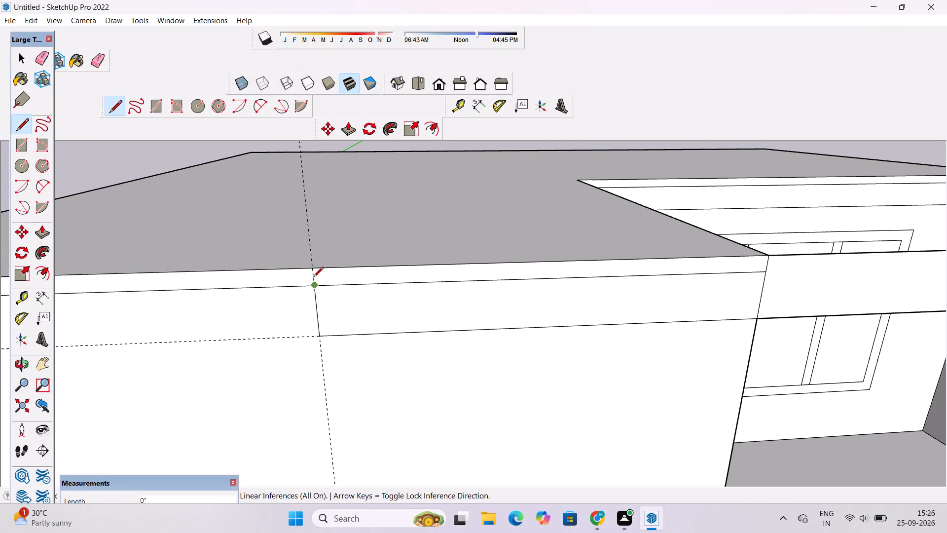
left_click(312, 269)
key("space")
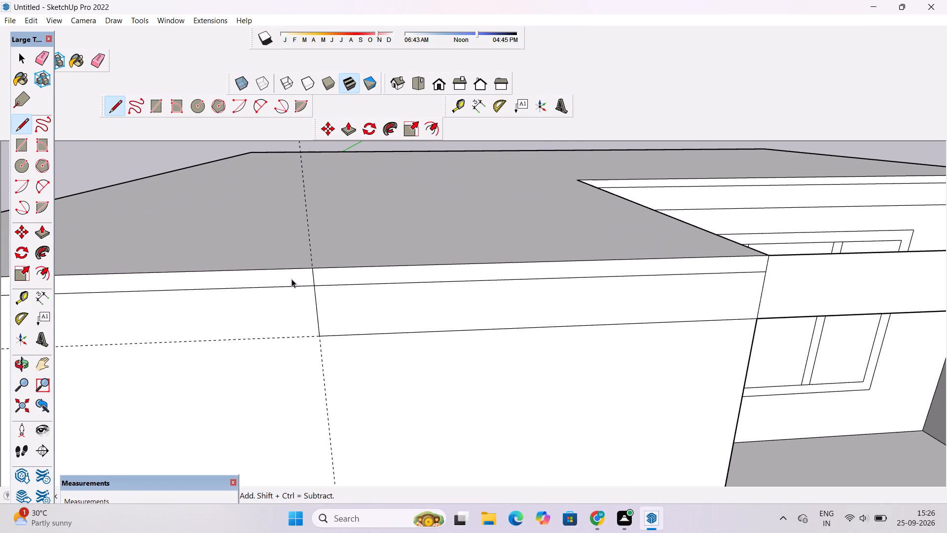
Erase the horizontal and vertical guide lines on the projecting wall's facade.
type("e")
scroll(291, 280, "down", 4)
left_click_drag(283, 304, 283, 321)
left_click_drag(315, 244, 311, 245)
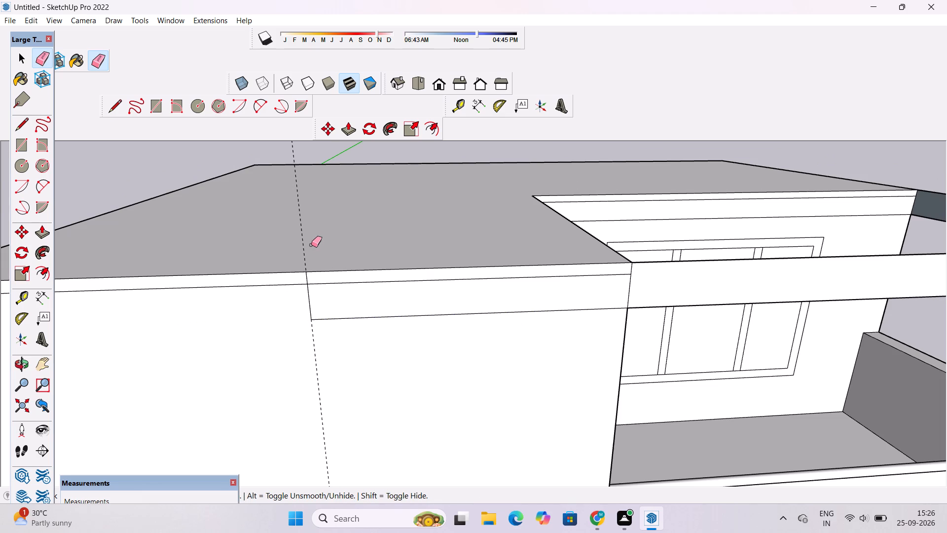
left_click_drag(311, 245, 304, 249)
scroll(262, 259, "down", 5)
Erase the slab's lower line where it crosses the band on the projecting wall.
scroll(403, 289, "up", 4)
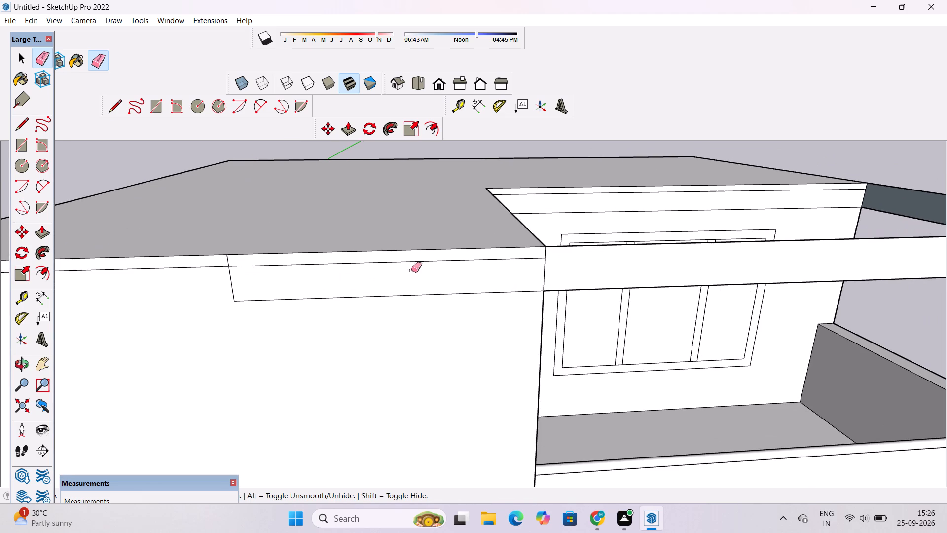
left_click_drag(422, 256, 420, 265)
Examine the band around the projecting wall and the balcony opening from several angles.
key("o")
scroll(365, 283, "down", 5)
left_click_drag(668, 281, 287, 289)
left_click_drag(297, 238, 525, 295)
left_click(528, 294)
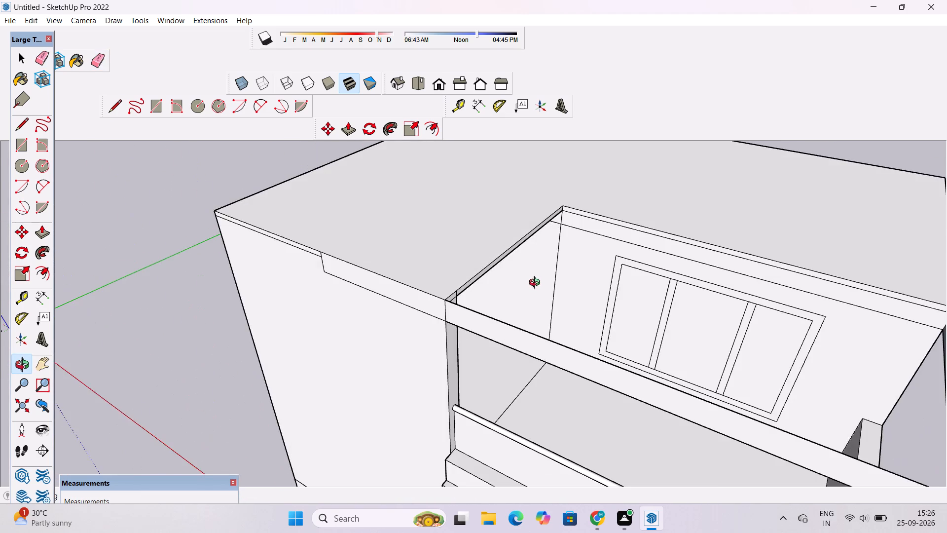
scroll(537, 284, "down", 3)
left_click_drag(521, 322, 630, 281)
left_click_drag(625, 275, 508, 304, "shift")
scroll(479, 303, "up", 1)
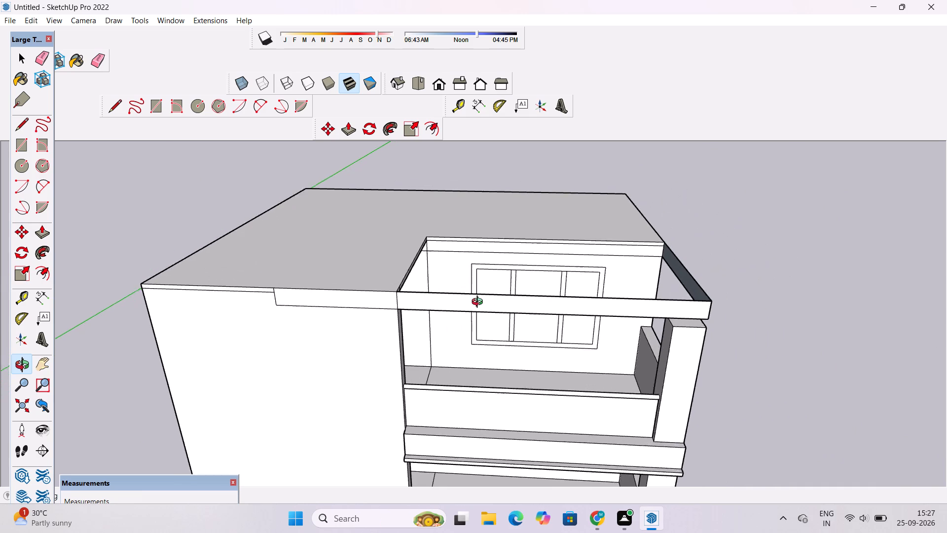
scroll(479, 303, "up", 2)
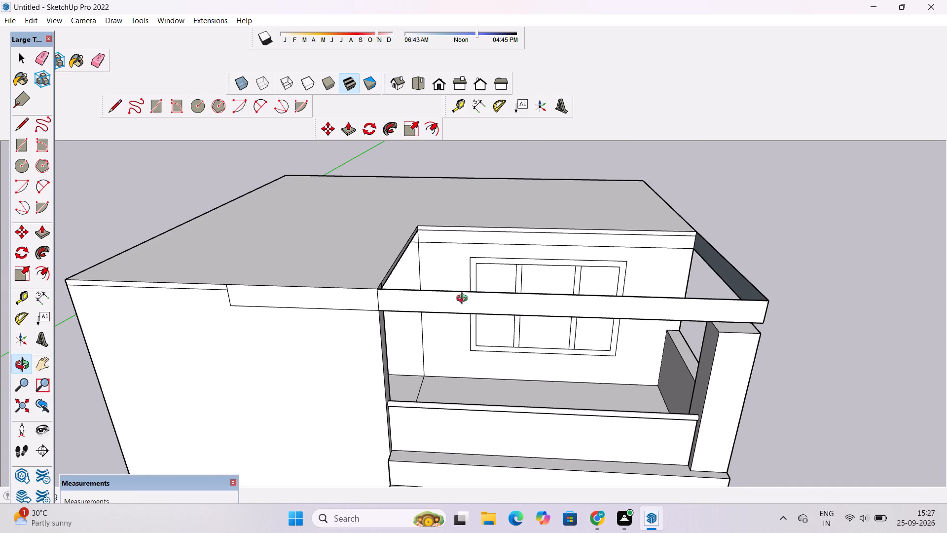
left_click_drag(462, 307, 478, 297)
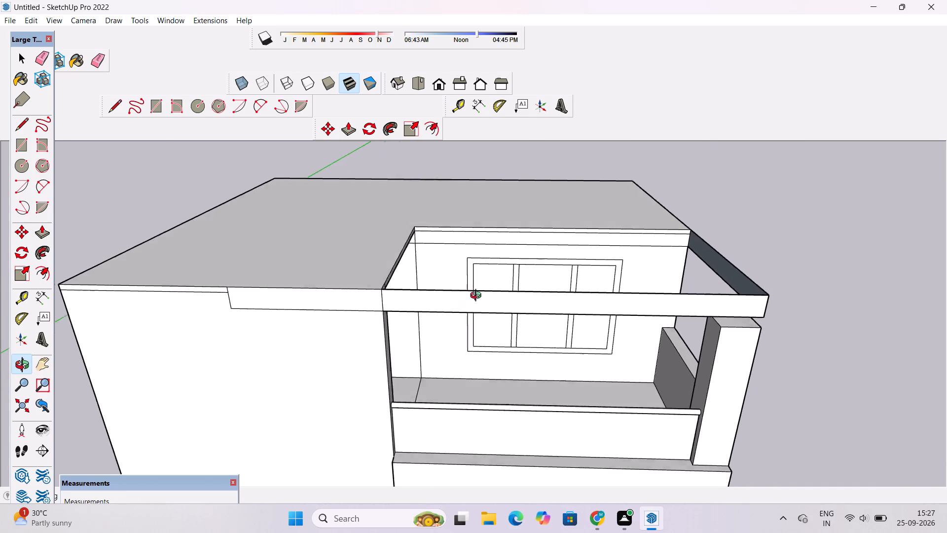
Push/Pull the front roof-level band across the balcony opening outward by 1.9'.
left_click_drag(478, 297, 478, 296)
left_click_drag(478, 296, 437, 271)
left_click_drag(440, 272, 473, 276)
left_click_drag(487, 287, 520, 300)
left_click_drag(520, 300, 448, 314, "shift")
left_click_drag(487, 312, 472, 313)
left_click_drag(471, 313, 482, 310, "shift")
key("p")
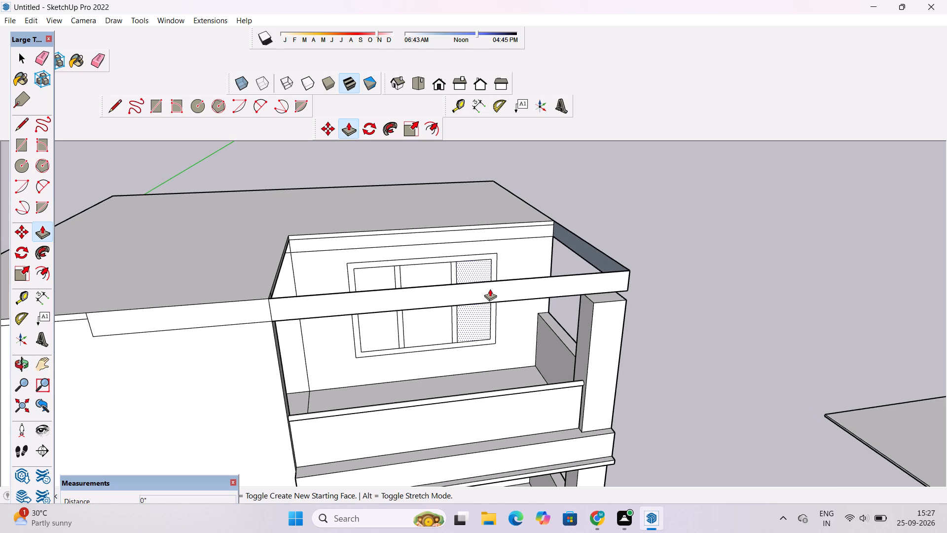
left_click(490, 289)
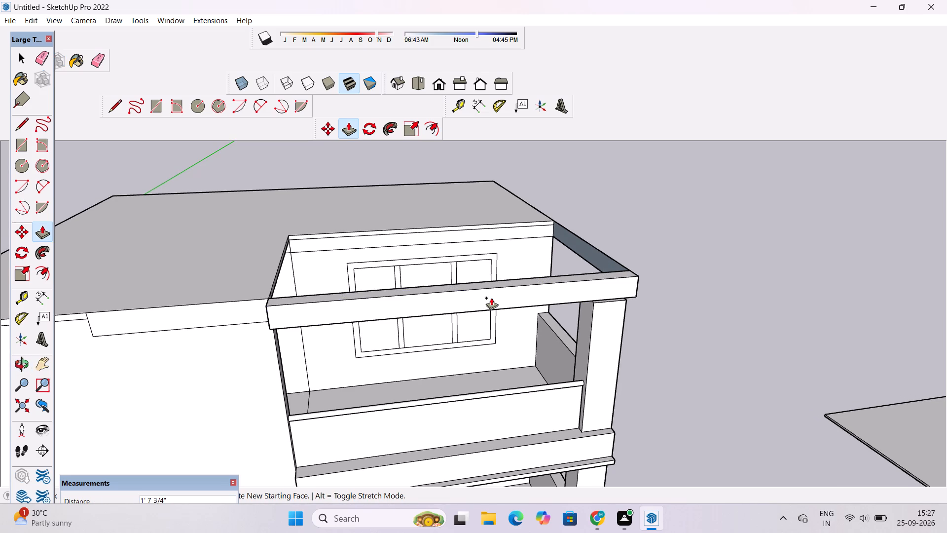
scroll(491, 298, "down", 1)
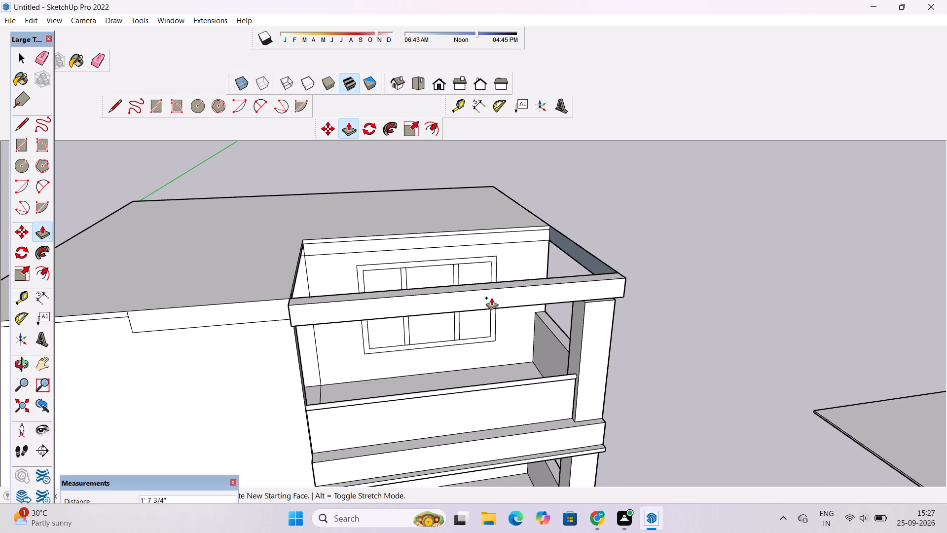
key("1")
type(".9")
key("apostrophe")
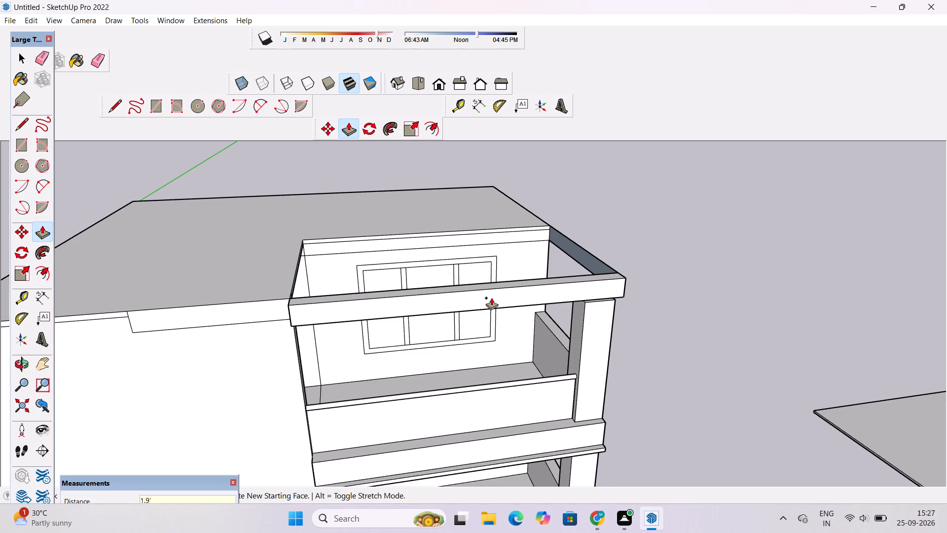
key("Return")
Extrude the band section on the projecting wall outward, flush with the front band over the balcony opening.
left_click(268, 308)
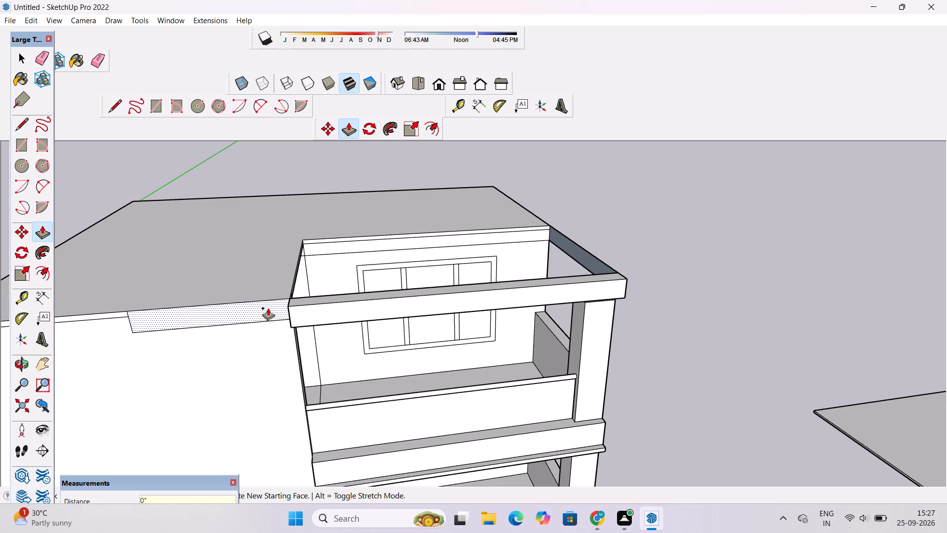
left_click(313, 312)
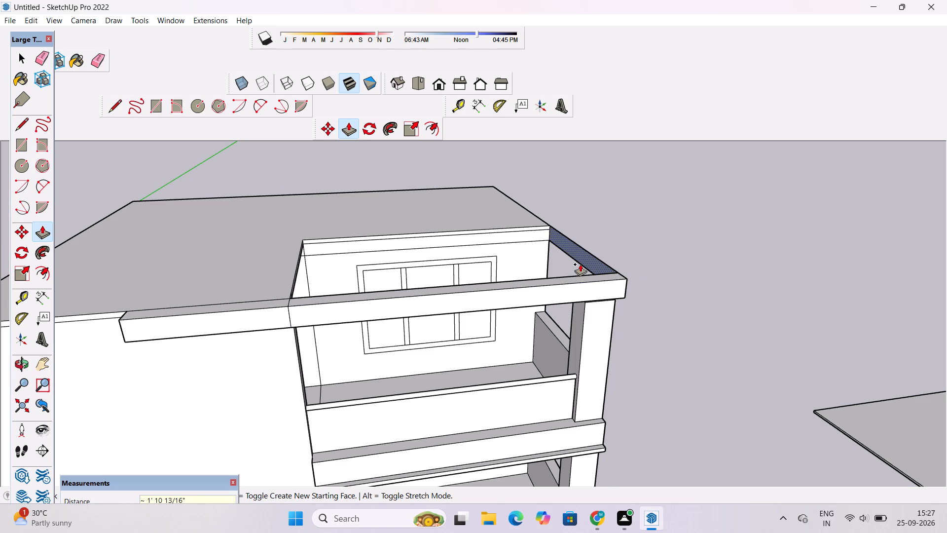
Thicken the side roof band beside the balcony opening by extruding its inner face 2'.
scroll(580, 264, "up", 4)
left_click(598, 258)
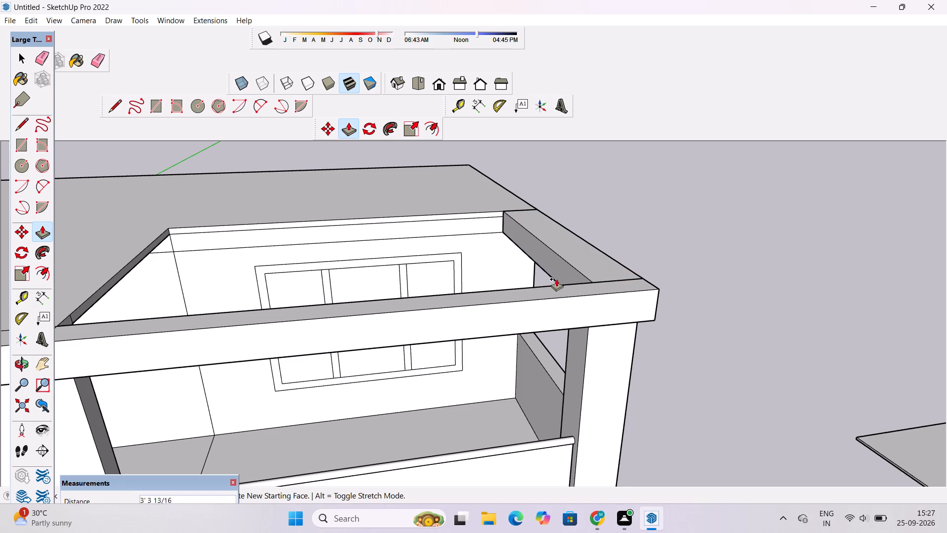
type("2'")
key("Return")
Erase the seam lines on the side face and underside of the roof band at its outer corner.
scroll(555, 279, "down", 4)
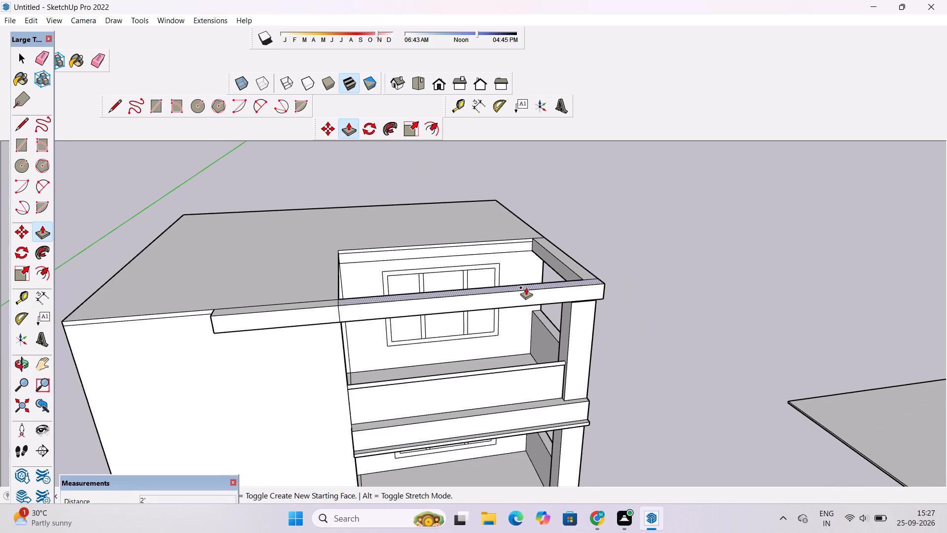
key("o")
left_click_drag(571, 347, 484, 234)
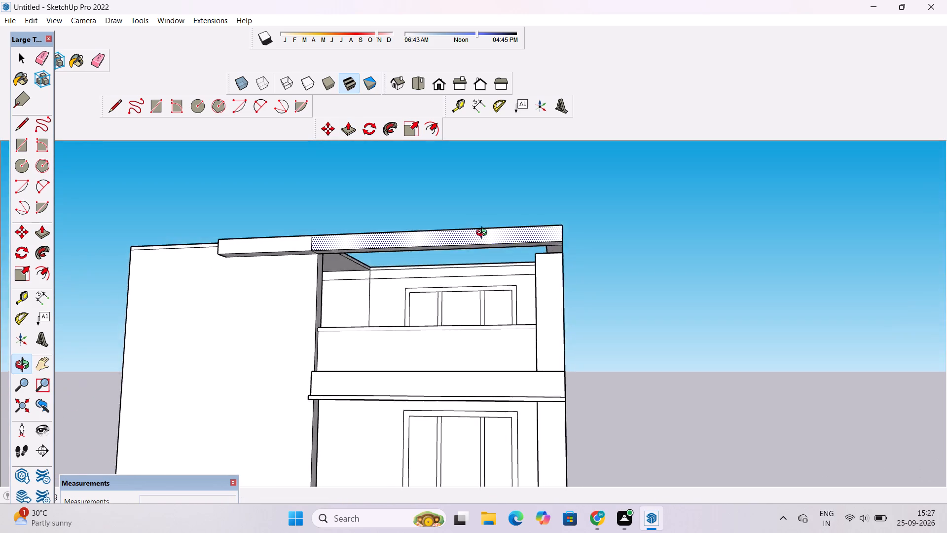
left_click_drag(484, 234, 469, 222)
scroll(534, 252, "up", 4)
left_click_drag(584, 271, 561, 275)
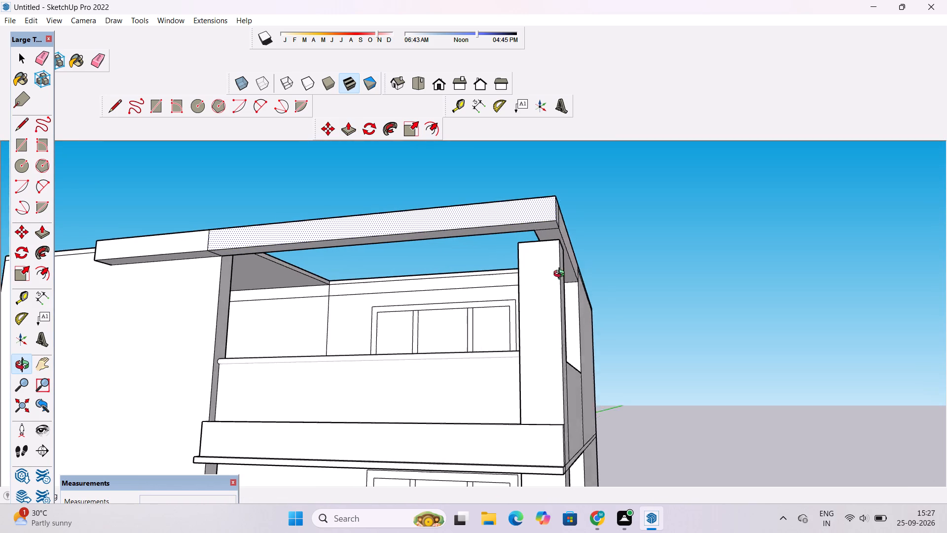
left_click_drag(561, 275, 506, 282)
scroll(478, 246, "up", 4)
left_click_drag(502, 253, 456, 253)
left_click_drag(456, 253, 501, 237, "shift")
scroll(493, 227, "up", 3)
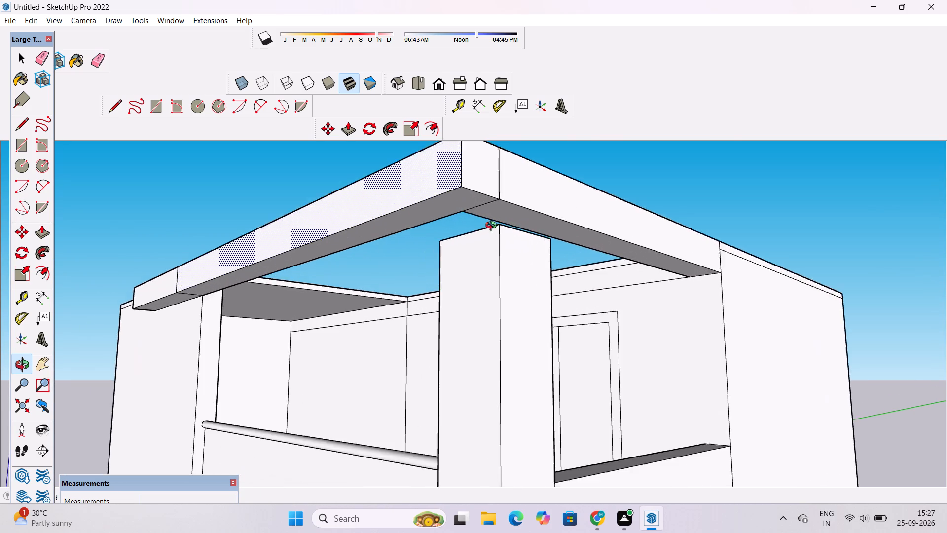
scroll(493, 227, "up", 3)
scroll(492, 222, "down", 4)
left_click_drag(492, 224, 492, 254)
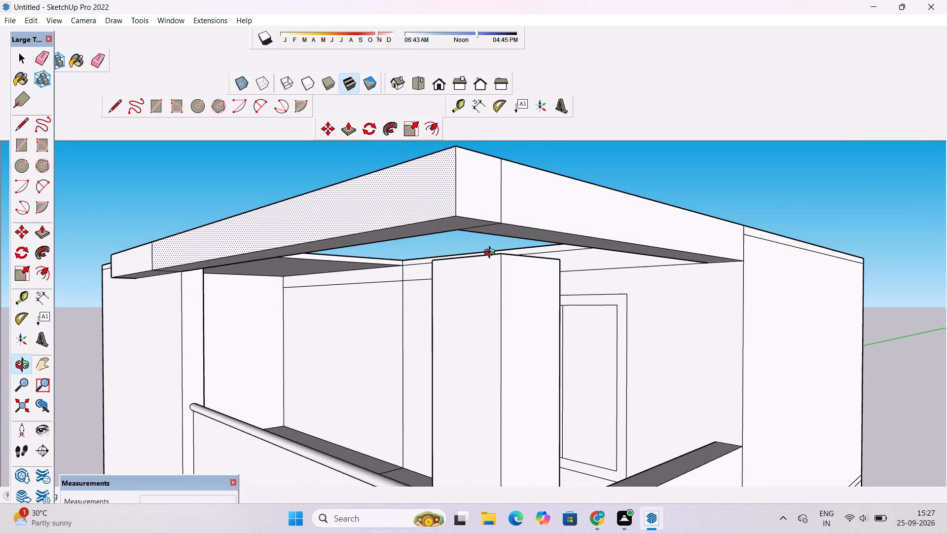
key("e")
scroll(494, 240, "up", 2)
scroll(495, 223, "down", 2)
left_click_drag(507, 169, 502, 177)
scroll(480, 201, "up", 3)
left_click_drag(477, 193, 480, 198)
key("space")
Extend the top-floor corner pillar upward by 11 3/8" to meet the underside of the roof band.
key("o")
scroll(497, 234, "down", 4)
left_click_drag(498, 252, 493, 299)
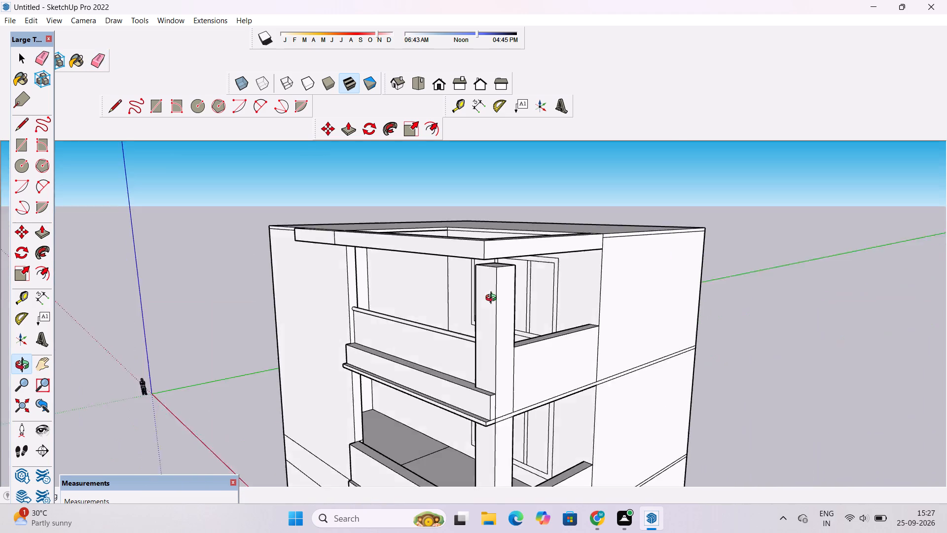
left_click_drag(493, 299, 489, 363)
scroll(491, 331, "up", 10)
left_click_drag(513, 357, 506, 353)
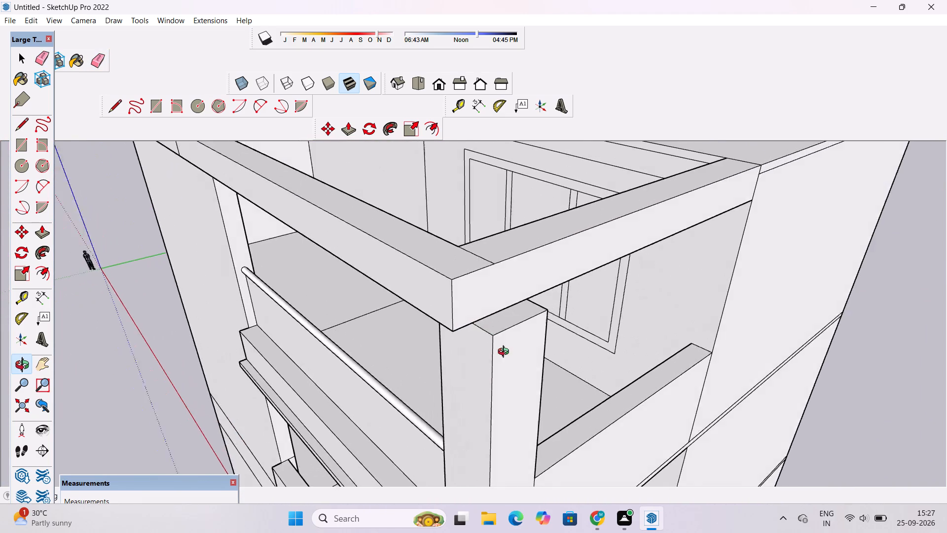
left_click_drag(506, 353, 481, 328)
left_click_drag(477, 335, 468, 299, "shift")
scroll(470, 278, "up", 3)
left_click_drag(471, 277, 421, 278)
left_click_drag(426, 286, 426, 262)
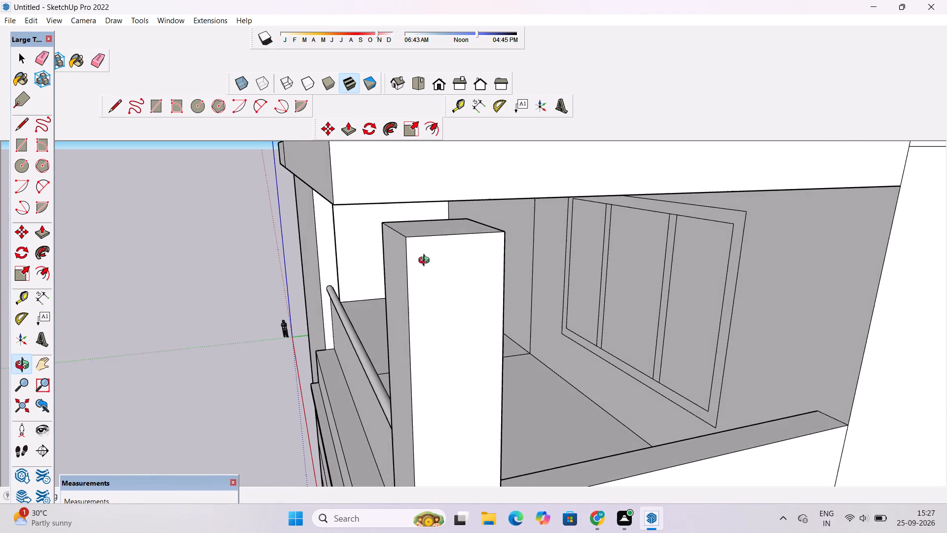
left_click_drag(426, 262, 450, 330)
left_click_drag(443, 329, 533, 254)
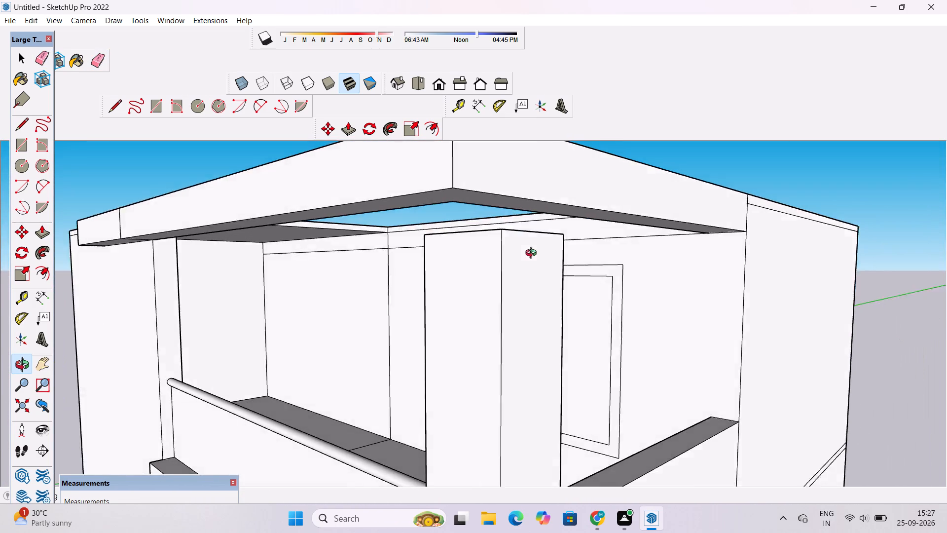
left_click_drag(533, 254, 575, 283)
key("p")
scroll(533, 251, "up", 4)
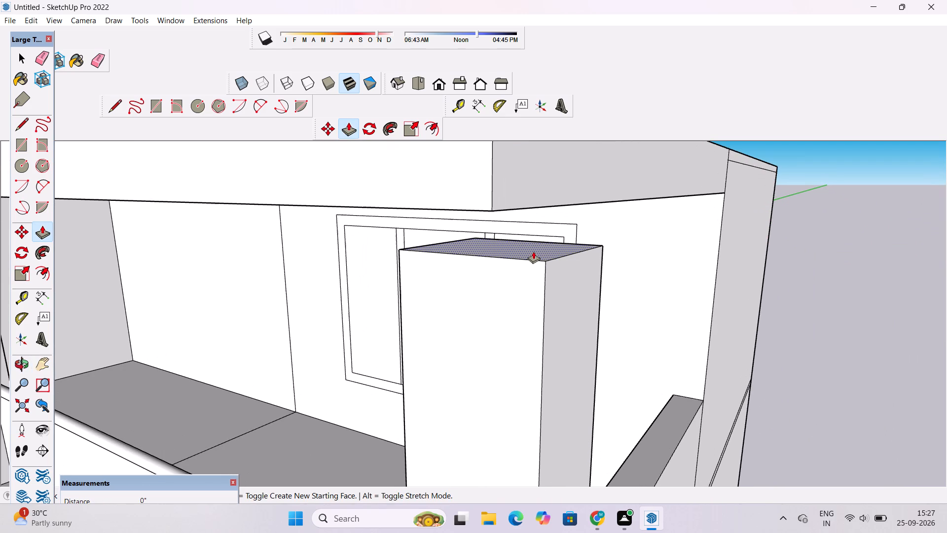
key("o")
left_click_drag(535, 268, 532, 259)
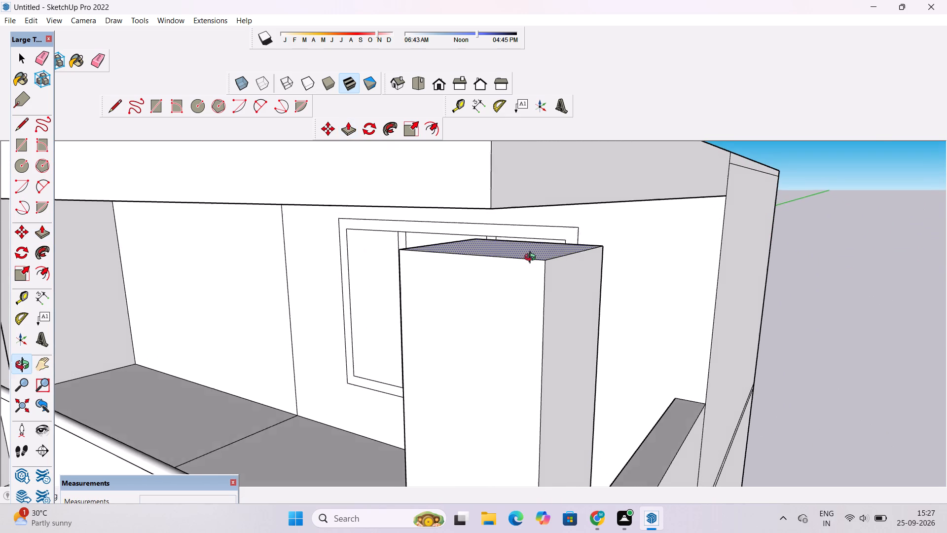
left_click_drag(532, 259, 523, 256)
key("p")
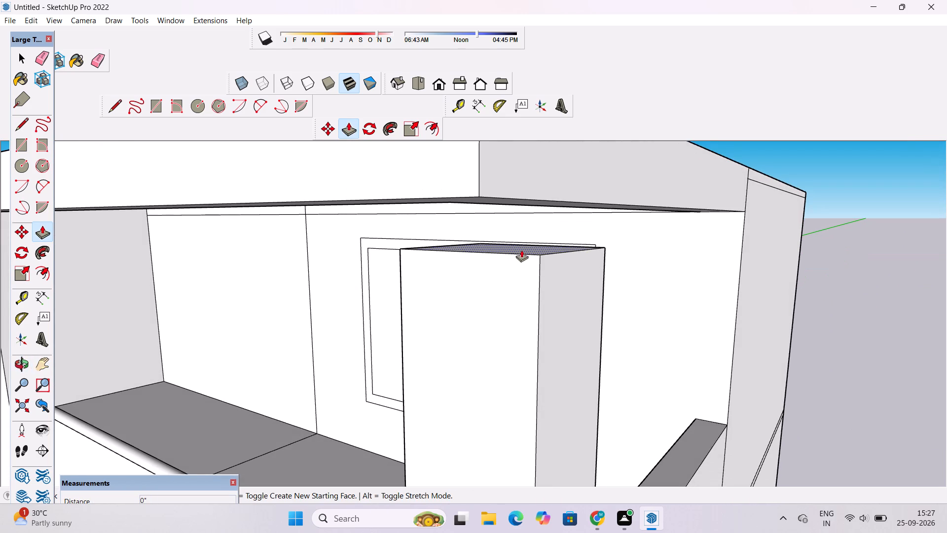
left_click(522, 247)
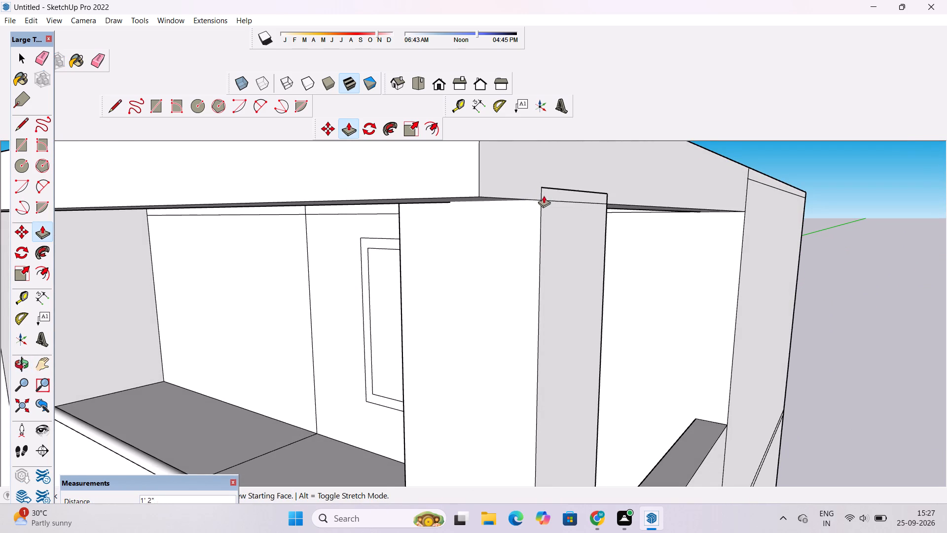
left_click(541, 203)
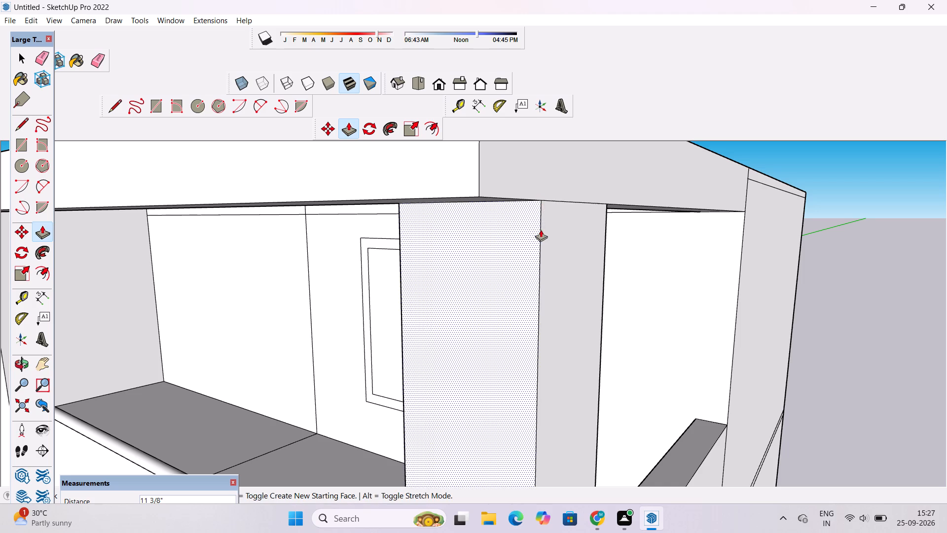
Examine the roof band, the corner pillar and the balcony floors from above and from the front.
key("o")
scroll(540, 233, "down", 7)
left_click_drag(526, 245, 697, 276)
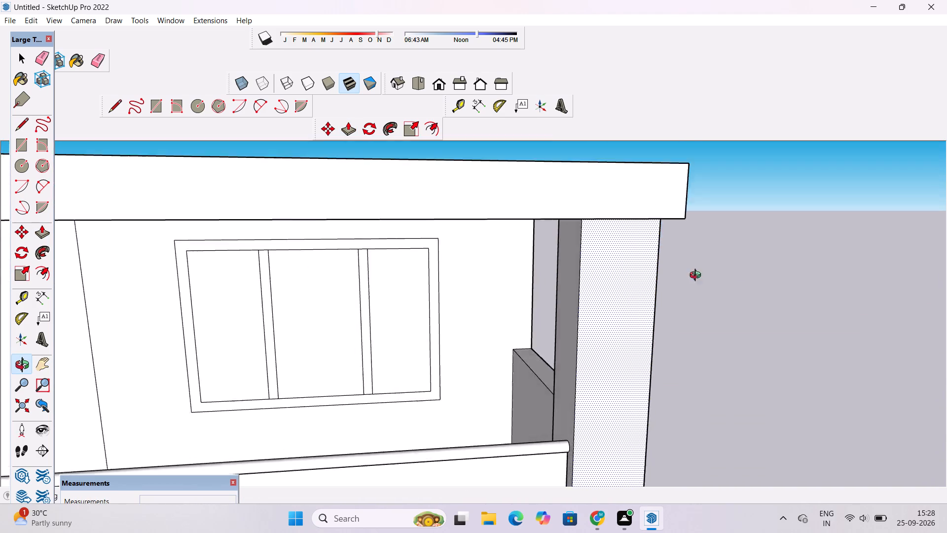
left_click_drag(697, 276, 697, 307)
scroll(685, 294, "down", 8)
left_click_drag(671, 286, 837, 345)
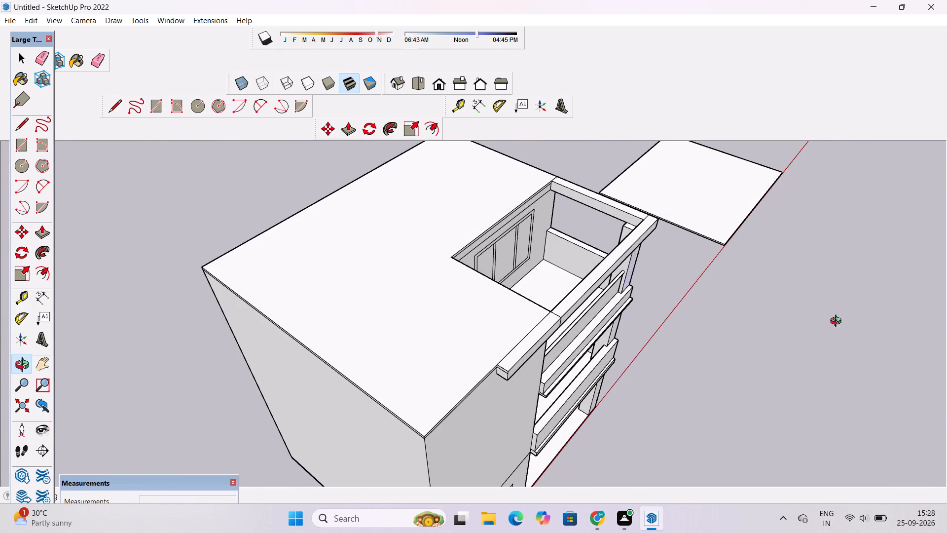
scroll(700, 284, "up", 4)
left_click_drag(698, 282, 660, 297, "shift")
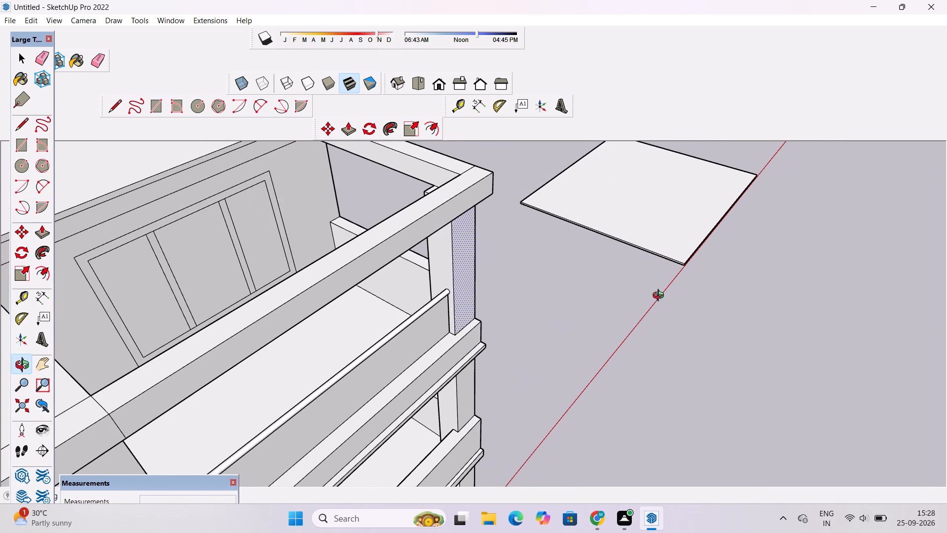
scroll(660, 297, "down", 2)
left_click_drag(703, 300, 489, 313)
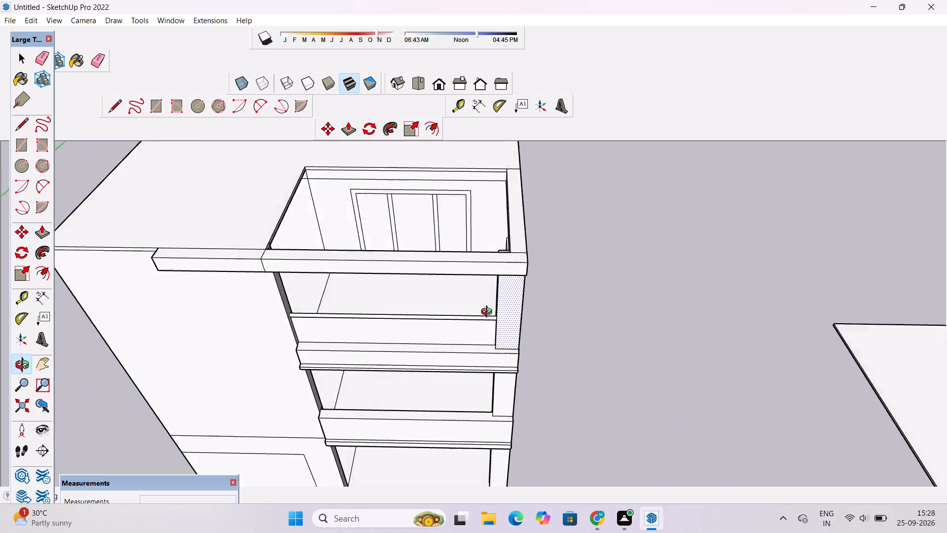
left_click_drag(489, 313, 389, 285)
scroll(399, 277, "down", 3)
left_click_drag(413, 272, 532, 333)
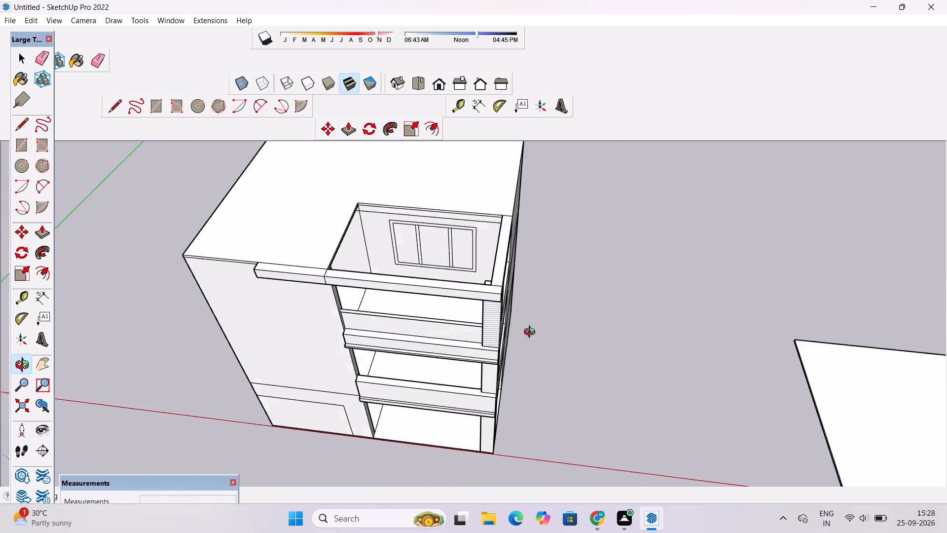
left_click_drag(532, 333, 595, 365)
Erase the seam line on top of the roof band where the front and side bands meet at the corner.
scroll(512, 307, "up", 5)
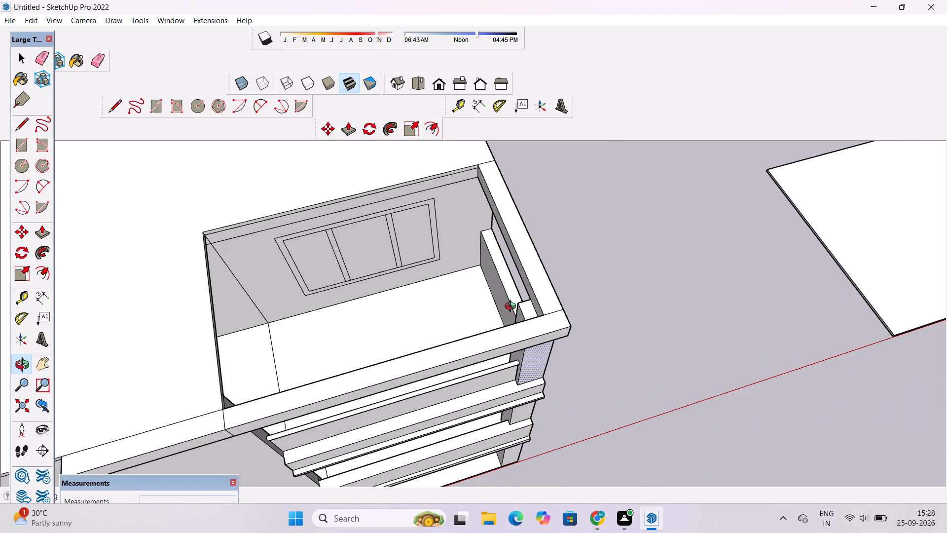
left_click_drag(553, 346, 491, 294)
left_click_drag(486, 315, 513, 341)
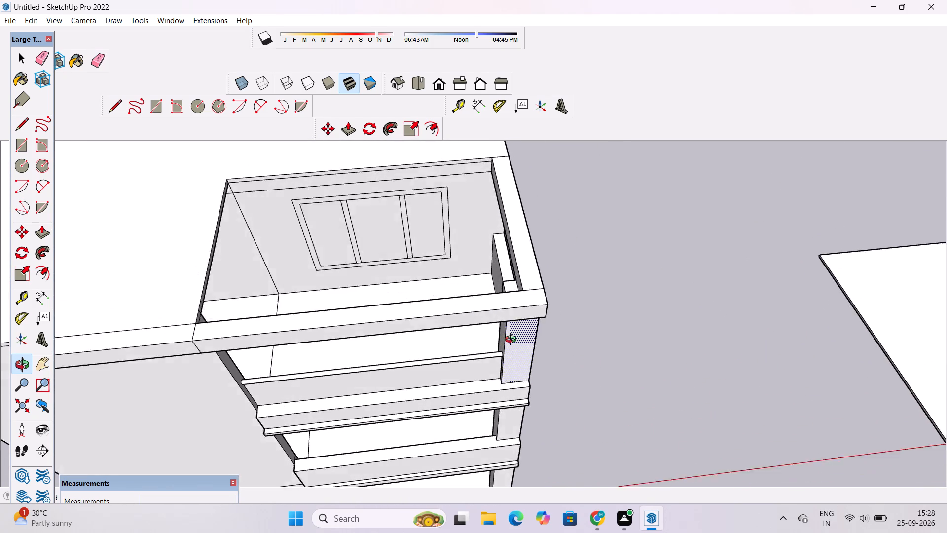
left_click_drag(513, 341, 525, 350)
left_click_drag(525, 350, 618, 339)
scroll(575, 251, "up", 4)
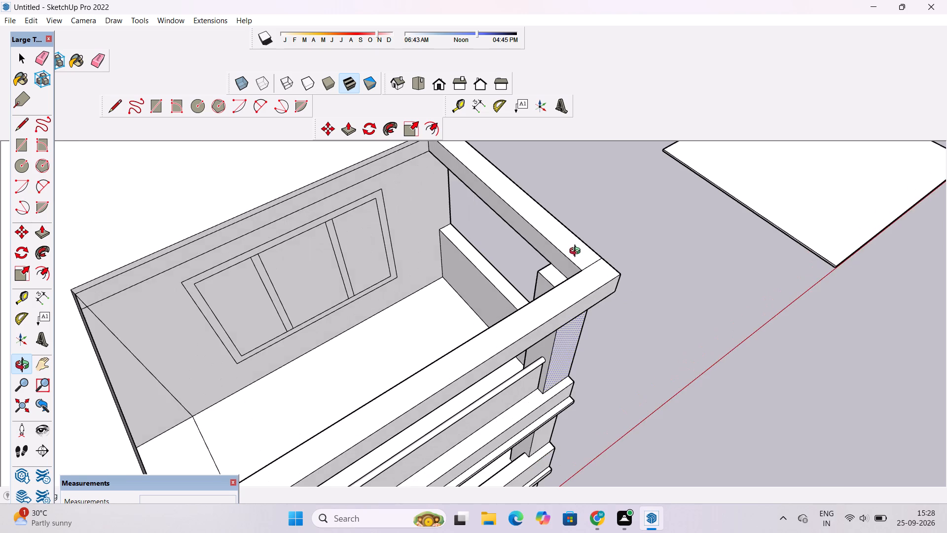
left_click_drag(605, 278, 502, 314, "shift")
scroll(501, 314, "up", 3)
key("e")
left_click_drag(475, 274, 490, 304)
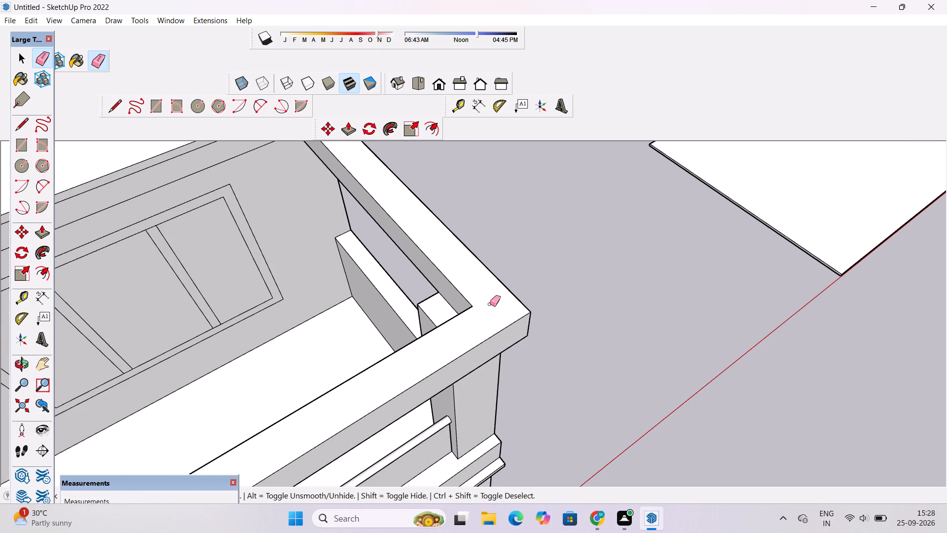
Push/Pull the inner face of the side roof band 1' 4 1/8" inward over the balcony opening.
key("o")
scroll(499, 304, "down", 4)
left_click_drag(421, 338, 483, 309)
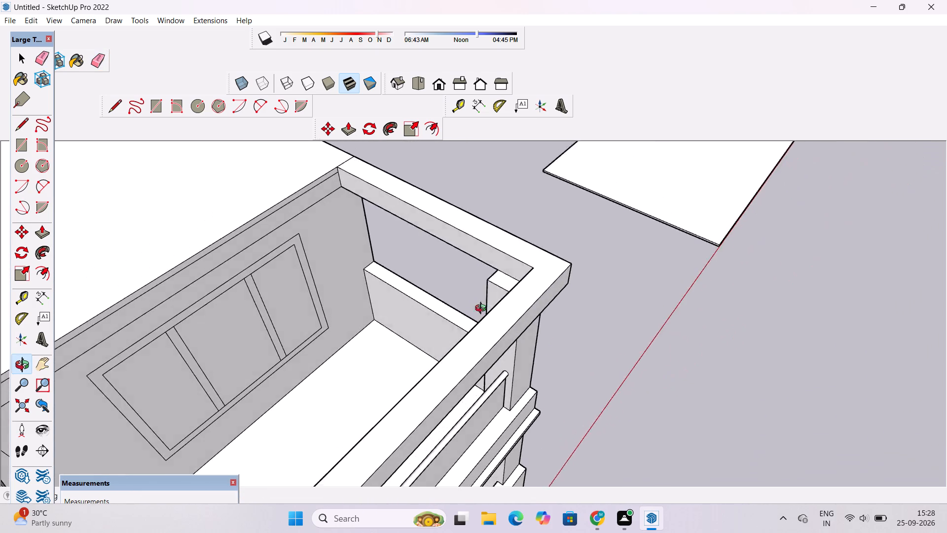
left_click_drag(483, 309, 490, 280)
left_click(490, 280)
left_click_drag(492, 304, 666, 334)
scroll(534, 282, "up", 3)
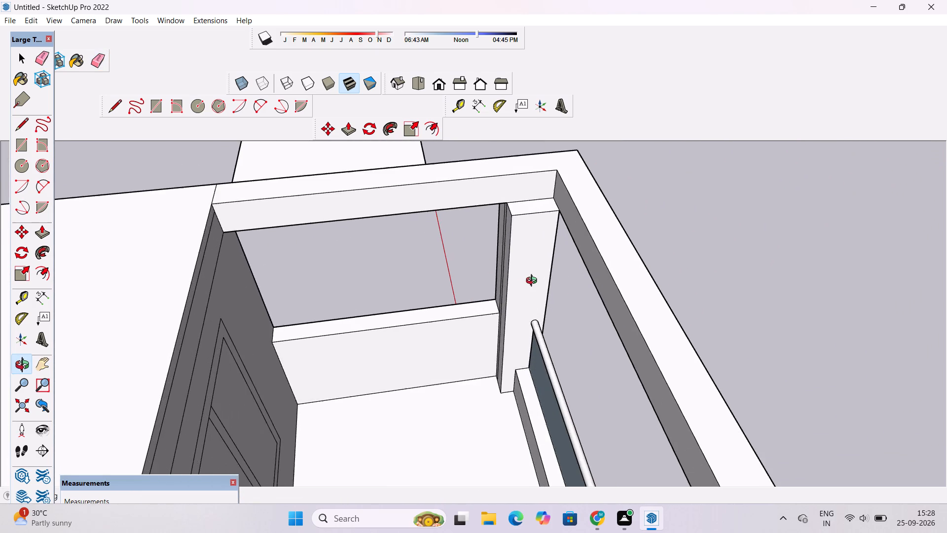
left_click_drag(534, 282, 535, 313, "shift")
left_click(535, 313, "shift")
left_click_drag(535, 328, 549, 336)
left_click_drag(549, 336, 548, 360, "shift")
left_click_drag(548, 360, 599, 359, "shift")
left_click_drag(541, 342, 508, 358, "shift")
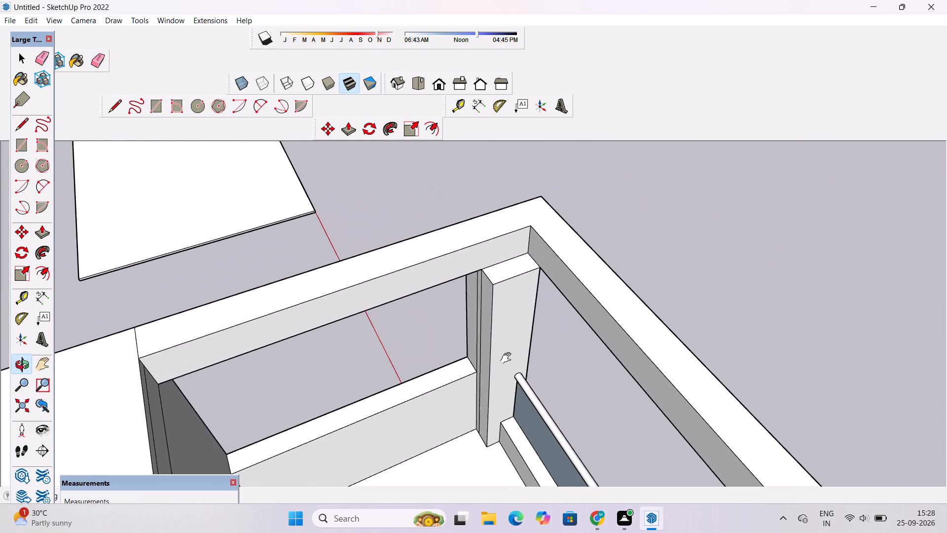
left_click_drag(508, 358, 508, 358, "shift")
scroll(509, 326, "down", 4)
left_click_drag(504, 328, 510, 278, "shift")
left_click_drag(510, 280, 456, 282)
left_click_drag(454, 287, 454, 278, "shift")
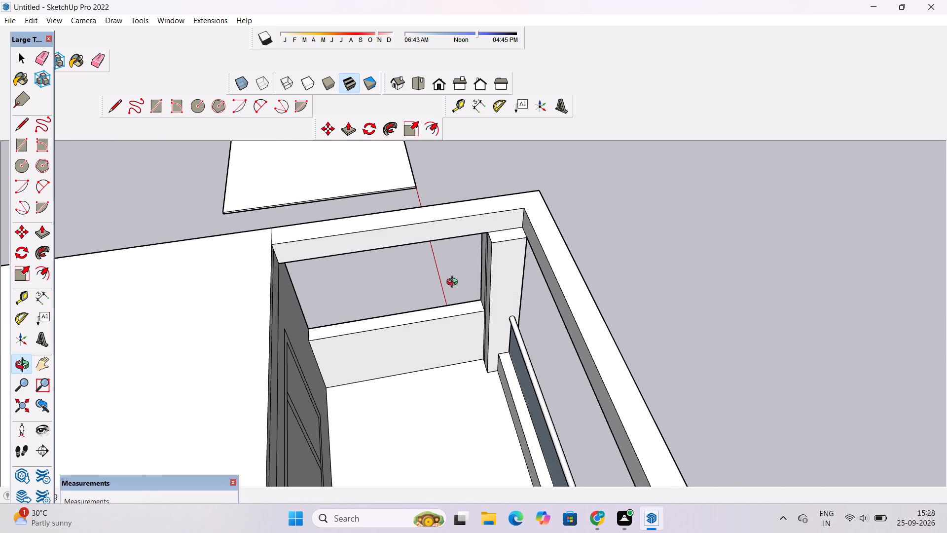
key("space")
key("p")
left_click(417, 233)
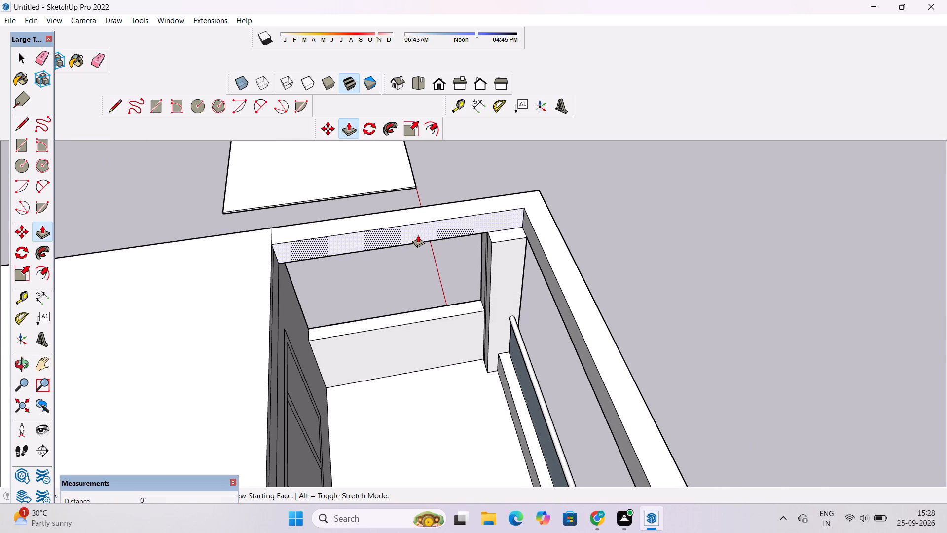
left_click(406, 254)
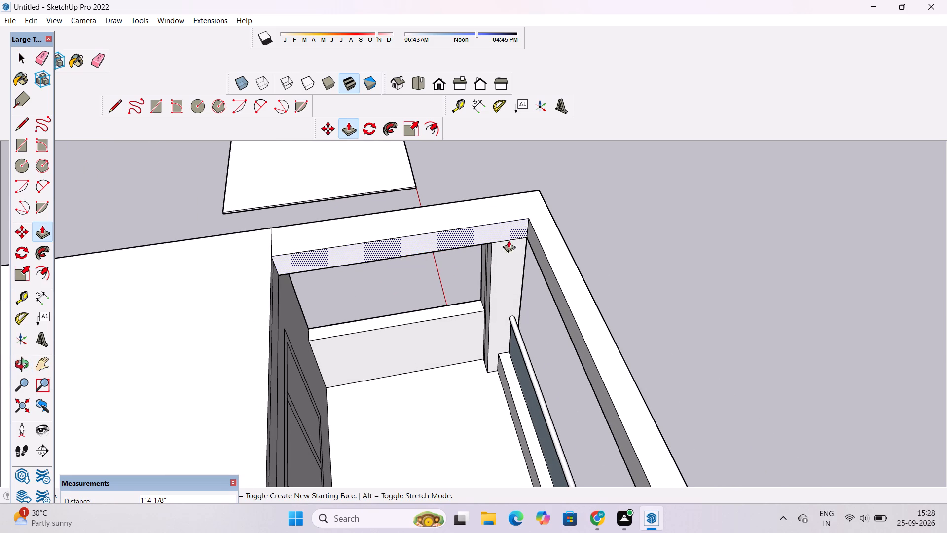
left_click(533, 243)
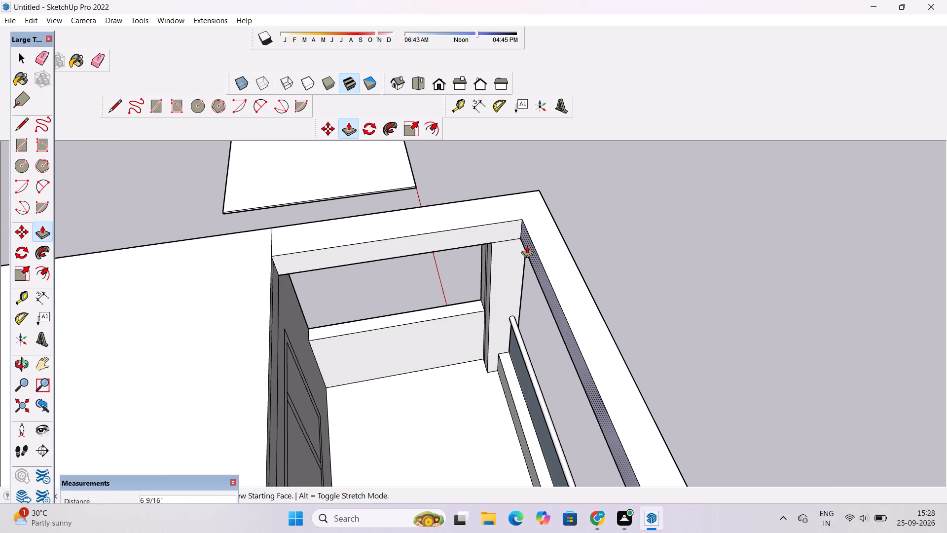
key("space")
Push/Pull the inner face of the front roof band 1' 6" inward over the balcony opening.
type("o")
scroll(527, 245, "down", 5)
left_click_drag(593, 255, 561, 276)
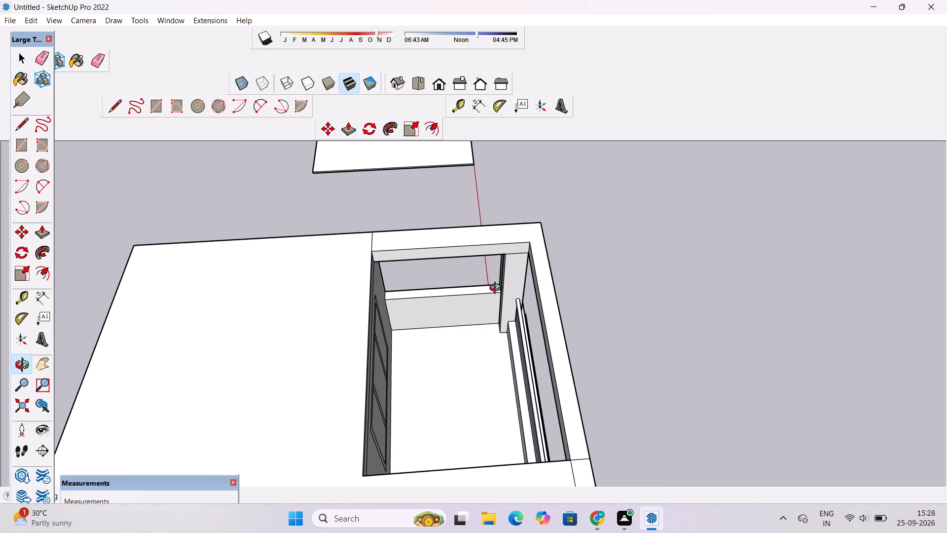
left_click_drag(494, 294, 506, 270, "shift")
left_click_drag(514, 273, 667, 298)
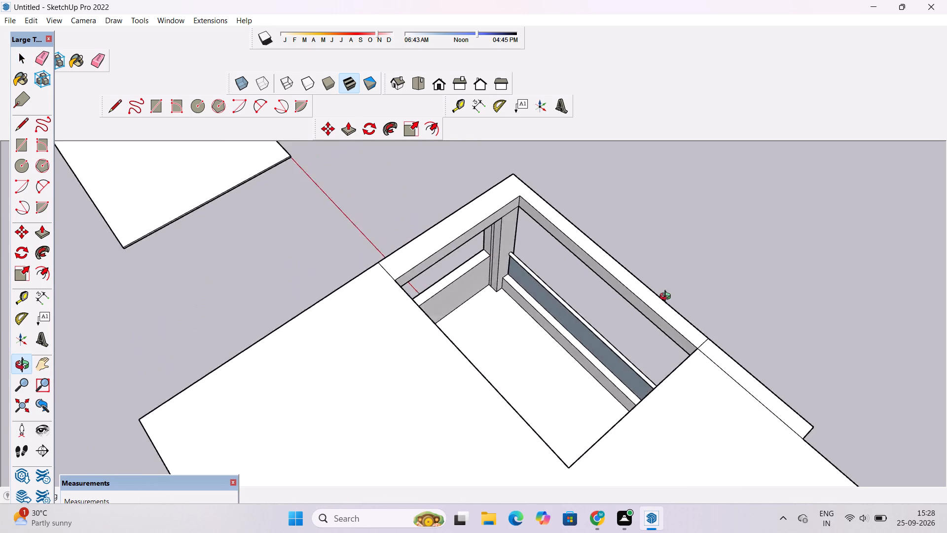
left_click_drag(667, 298, 721, 290)
left_click_drag(647, 284, 576, 303, "shift")
scroll(566, 297, "up", 3)
left_click_drag(562, 290, 574, 280)
left_click_drag(574, 277, 536, 289, "shift")
left_click_drag(538, 291, 603, 268)
left_click_drag(602, 266, 582, 302, "shift")
scroll(578, 288, "up", 3)
left_click_drag(553, 295, 610, 279)
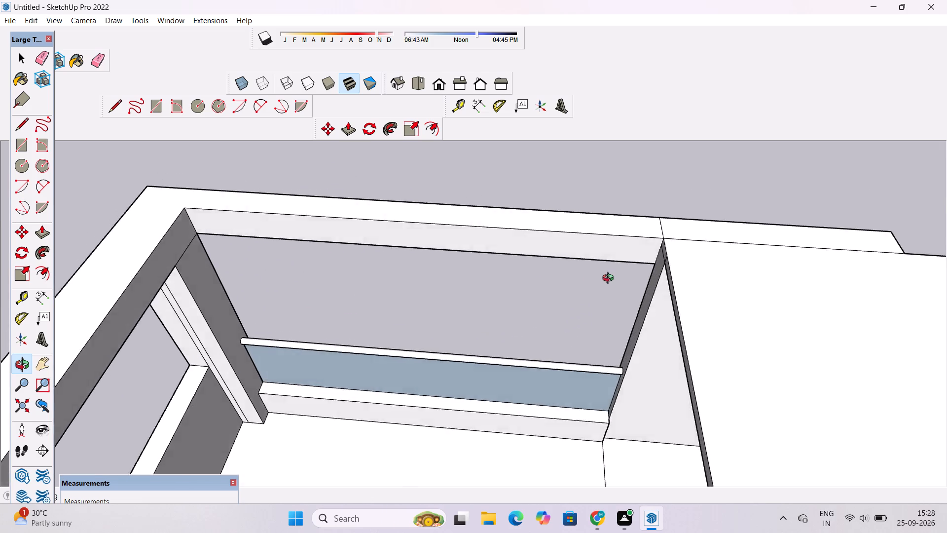
left_click_drag(610, 279, 611, 279)
key("p")
left_click(617, 221)
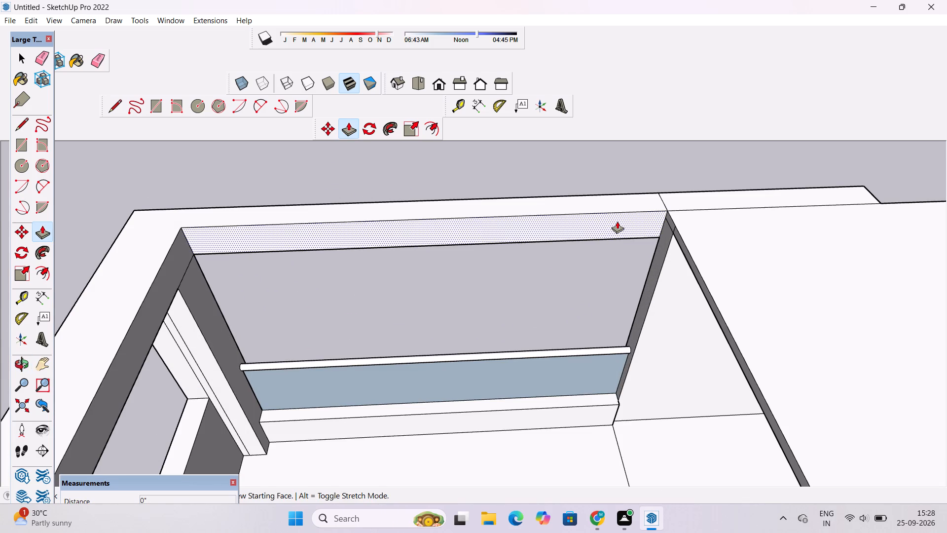
left_click(675, 226)
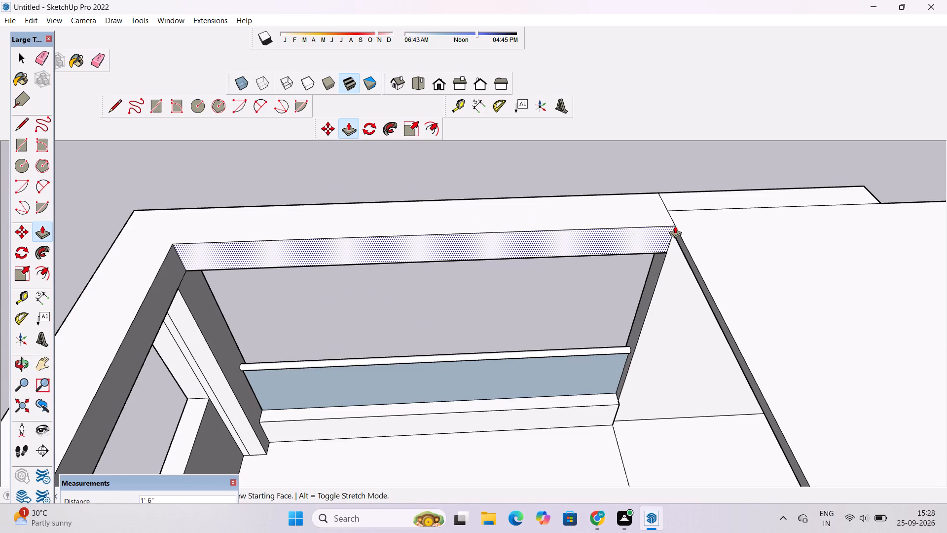
key("space")
Draw a line across the balcony's recessed end opposite the pillar, from the window wall's edge to the front band's inner bottom corner.
key("o")
scroll(558, 258, "down", 5)
left_click_drag(736, 246, 648, 280)
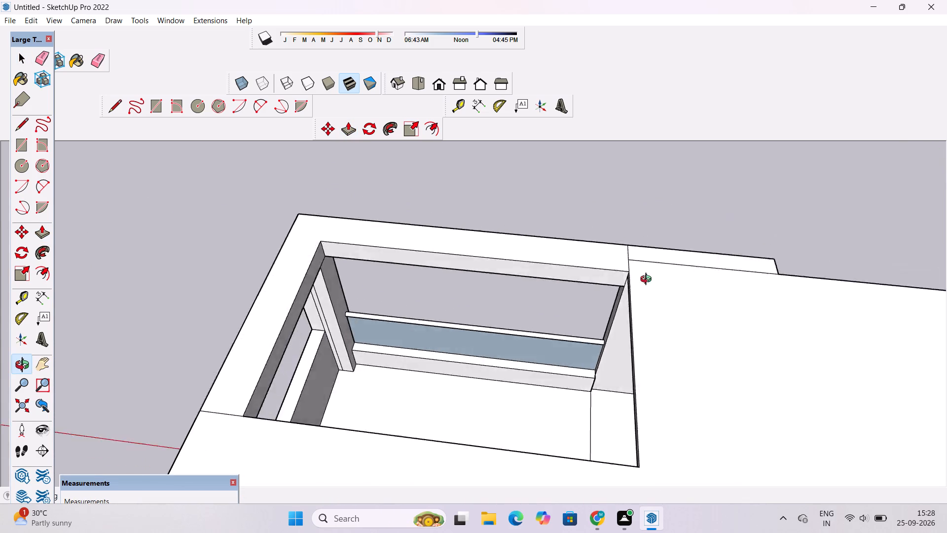
left_click_drag(648, 280, 219, 248)
left_click_drag(431, 303, 284, 243)
left_click_drag(287, 238, 402, 271)
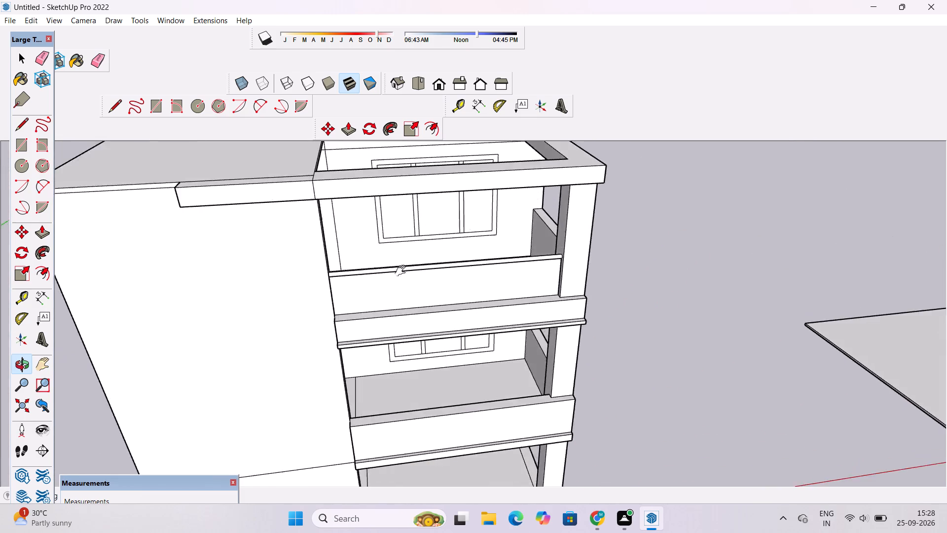
left_click_drag(402, 271, 491, 323)
left_click_drag(496, 325, 380, 194)
left_click_drag(370, 194, 361, 194)
scroll(505, 217, "up", 3)
left_click_drag(531, 247, 510, 254)
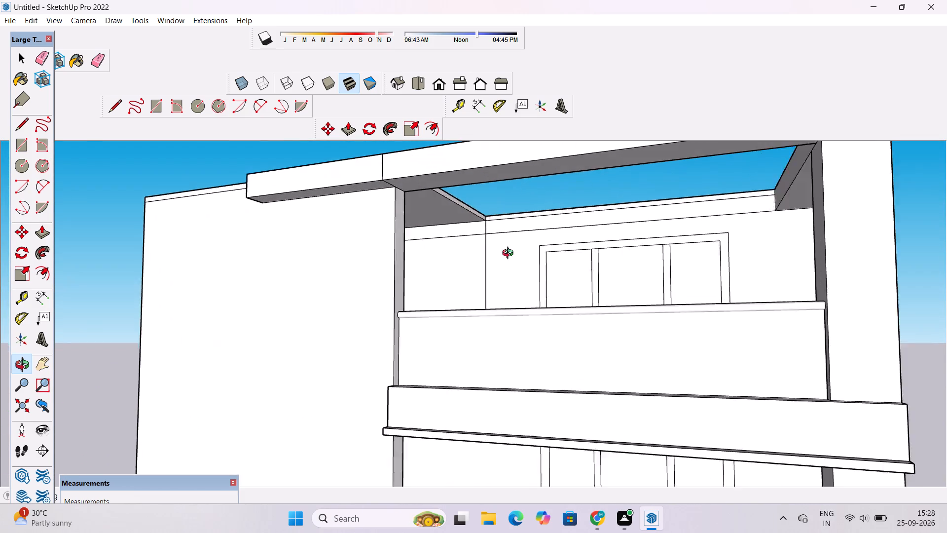
left_click_drag(510, 254, 438, 274)
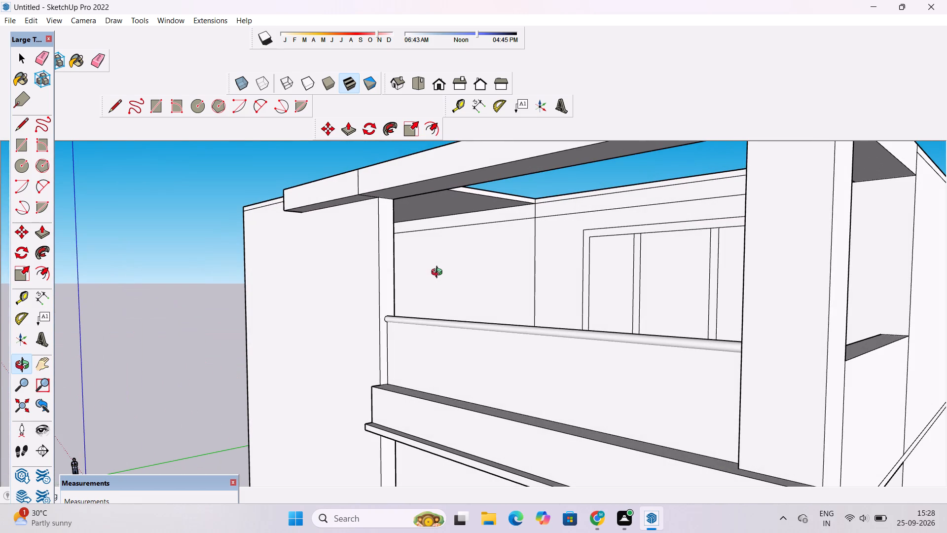
left_click_drag(454, 260, 528, 343)
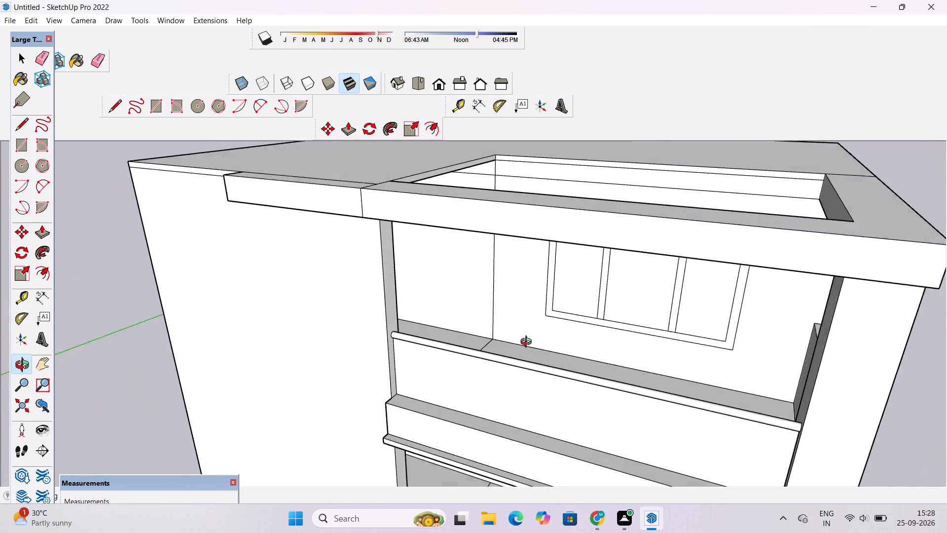
left_click_drag(528, 343, 529, 353)
left_click_drag(629, 222, 352, 184)
left_click_drag(342, 179, 331, 172)
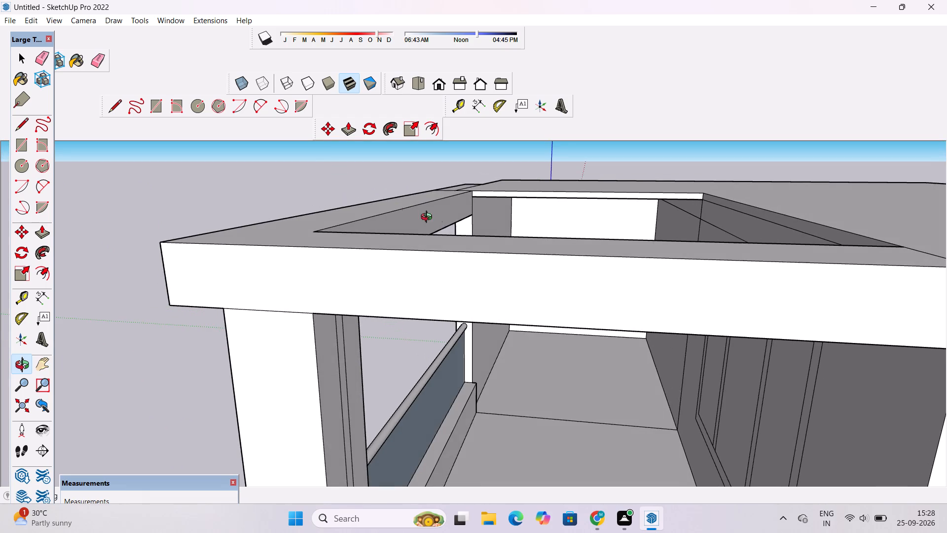
left_click_drag(460, 235, 461, 251)
left_click_drag(469, 238, 460, 299, "shift")
left_click_drag(486, 277, 509, 270)
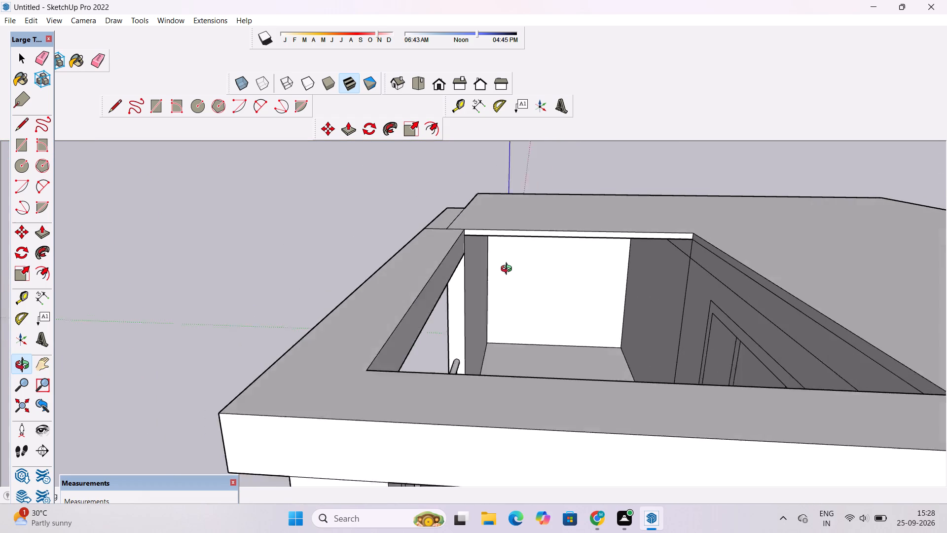
left_click_drag(509, 270, 510, 270)
scroll(511, 270, "up", 1)
key("l")
scroll(511, 270, "up", 1)
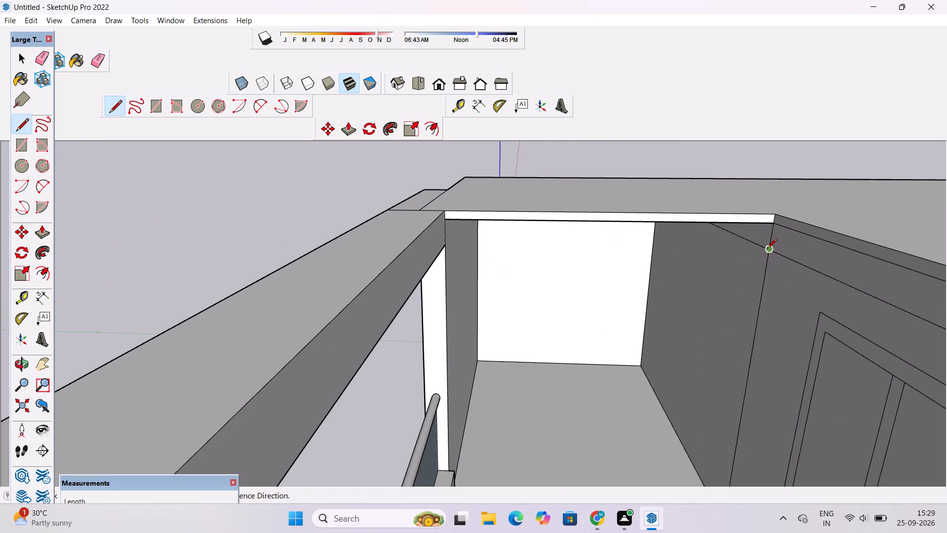
left_click(768, 251)
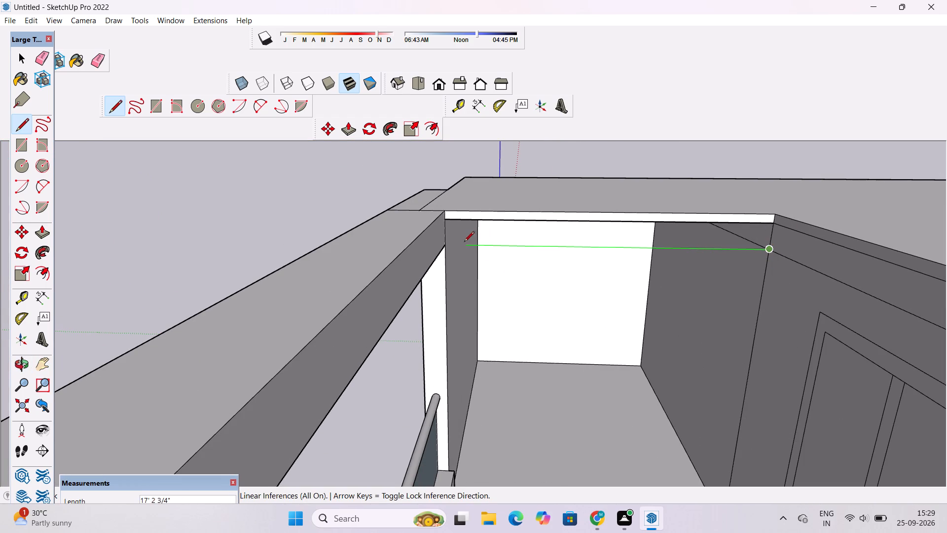
left_click(448, 247)
Delete the horizontal face covering the balcony opening at the level of the roof band's underside.
key("space")
left_click(502, 291)
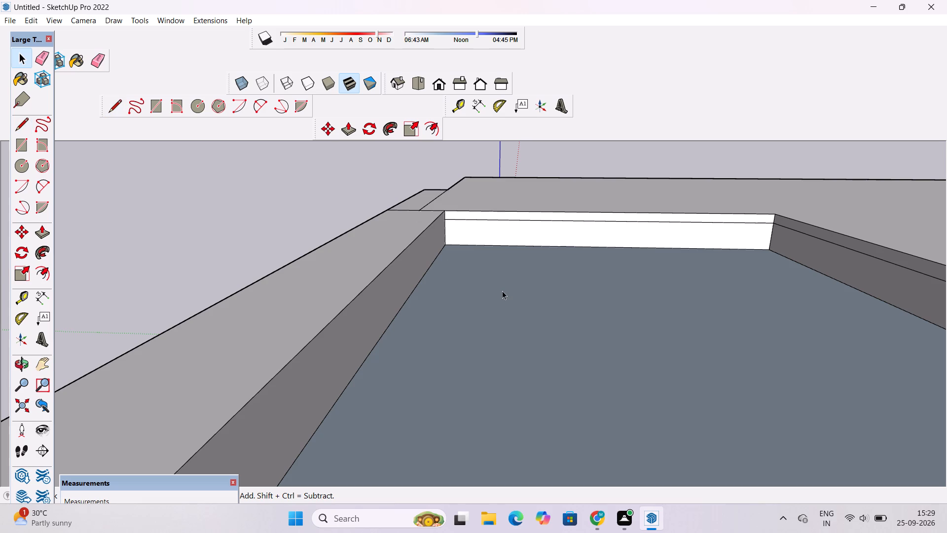
key("Delete")
scroll(502, 291, "down", 3)
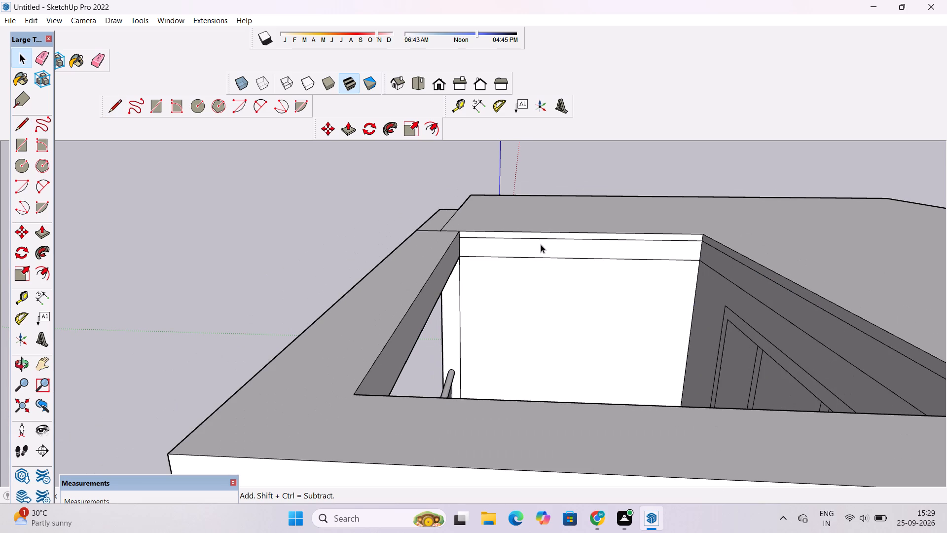
Erase the seam lines on the roof's top surface where the front band meets the main roof slab.
key("e")
scroll(519, 246, "up", 3)
scroll(378, 210, "up", 4)
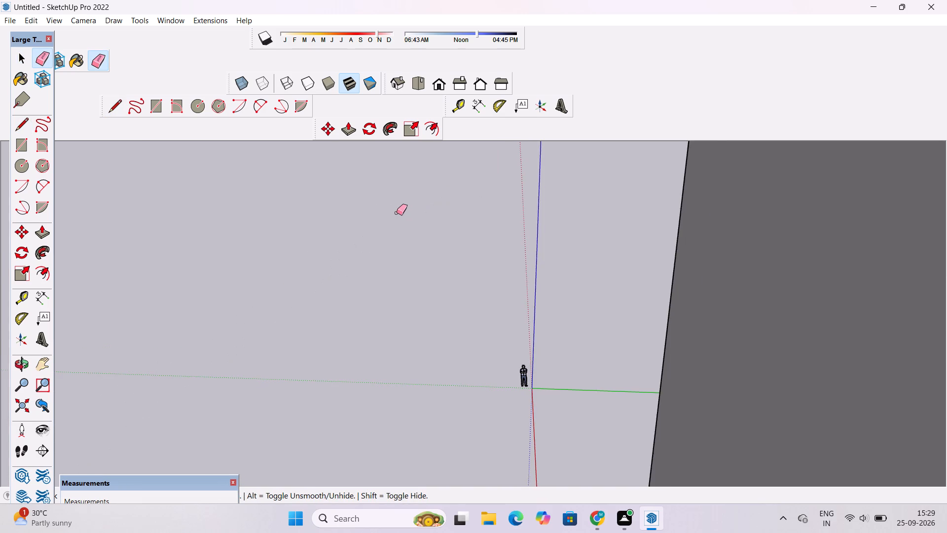
scroll(397, 213, "down", 3)
left_click_drag(465, 234, 470, 258)
left_click_drag(535, 204, 513, 226)
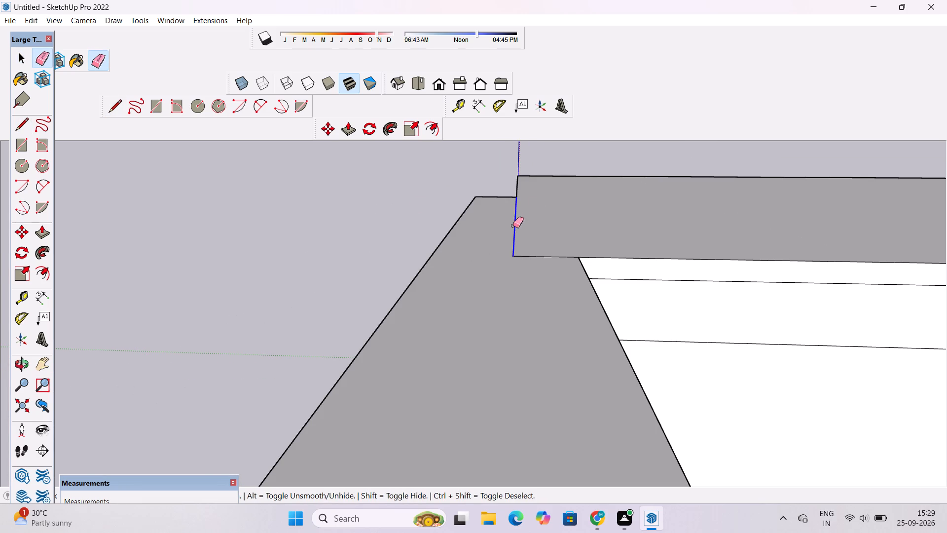
left_click_drag(513, 226, 529, 256)
Erase the upper horizontal seam lines just below the roof edge on the balcony's end face and window wall.
key("o")
scroll(531, 259, "down", 4)
left_click_drag(396, 313, 440, 242)
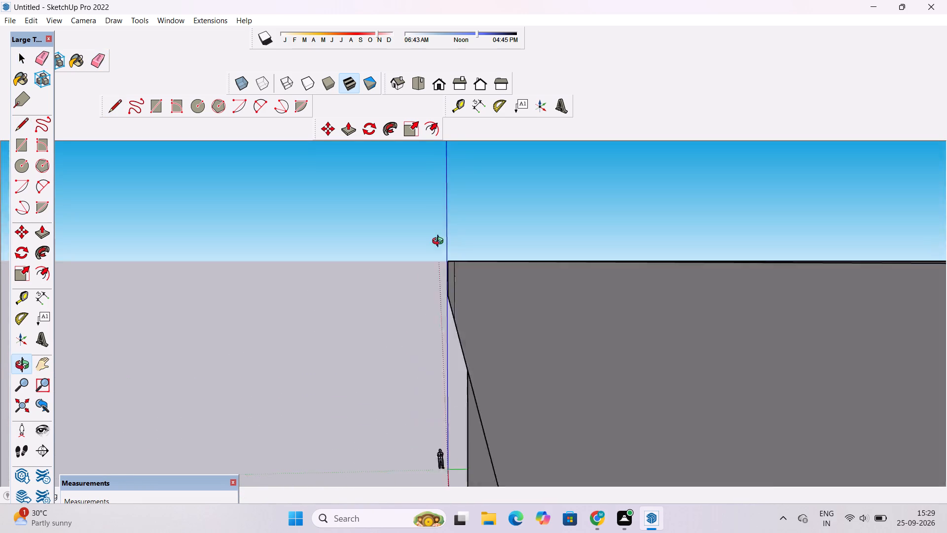
left_click_drag(440, 242, 415, 341)
scroll(442, 313, "down", 4)
left_click_drag(487, 298, 390, 289, "shift")
left_click_drag(409, 304, 405, 287)
scroll(402, 282, "up", 10)
left_click_drag(420, 316, 373, 295, "shift")
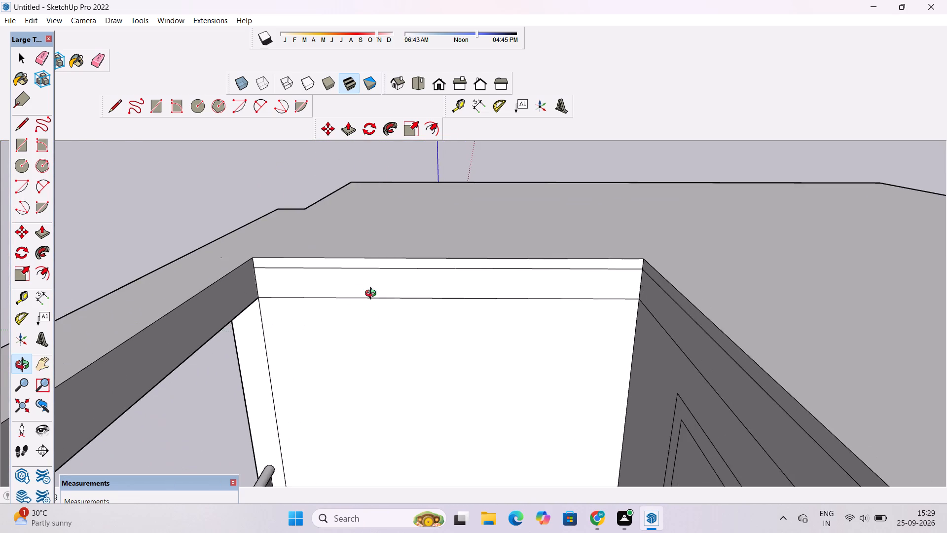
scroll(373, 295, "up", 4)
key("e")
left_click_drag(394, 249, 396, 257)
scroll(478, 255, "down", 3)
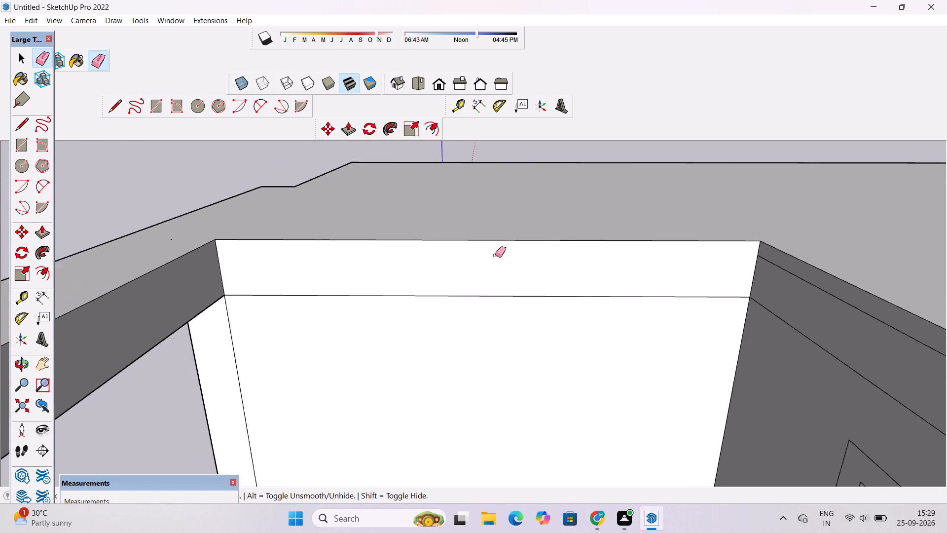
scroll(495, 255, "down", 2)
scroll(712, 310, "up", 4)
left_click_drag(720, 272, 721, 282)
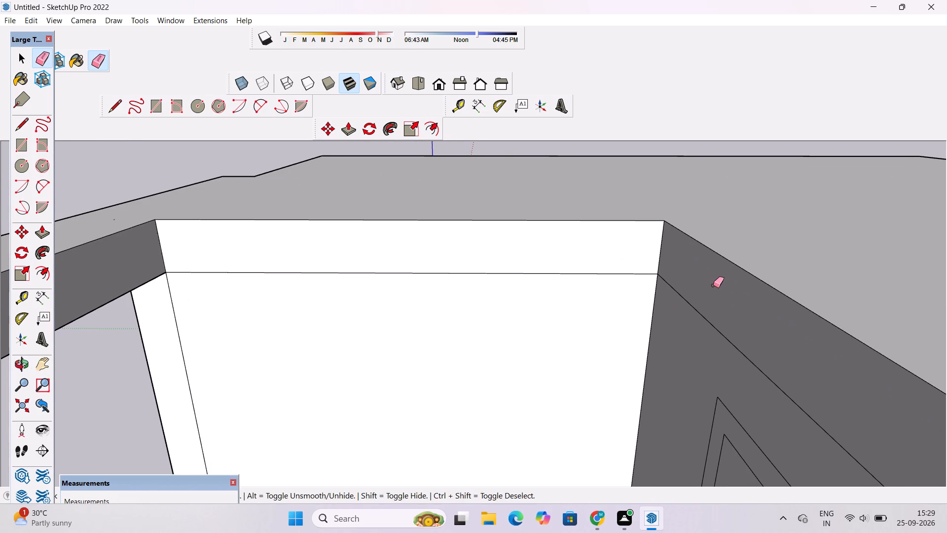
scroll(713, 286, "down", 12)
Erase the vertical seam on the front roof band's outer face where the balcony section meets its extension along the solid wall.
key("o")
left_click_drag(322, 322, 667, 300)
scroll(601, 313, "up", 4)
key("e")
left_click_drag(470, 244, 443, 249)
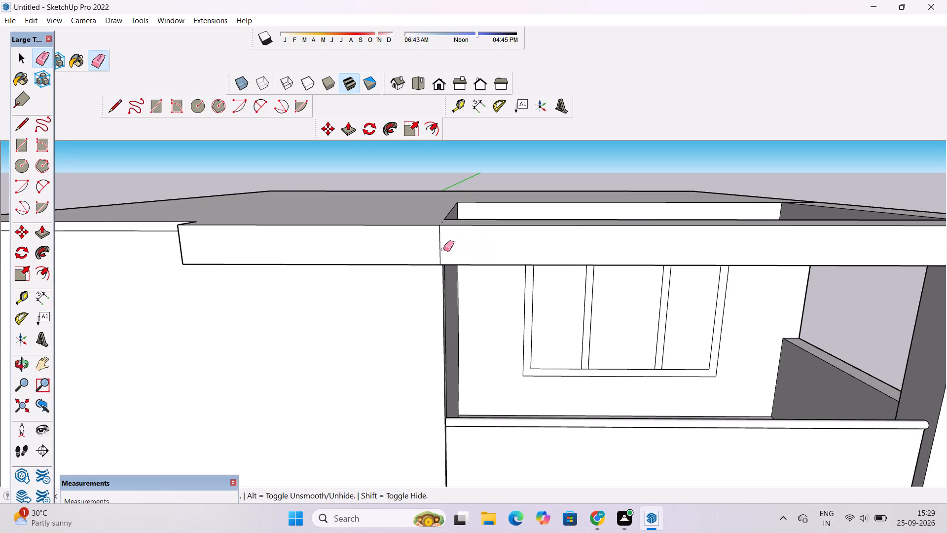
left_click_drag(443, 249, 437, 251)
scroll(440, 235, "up", 10)
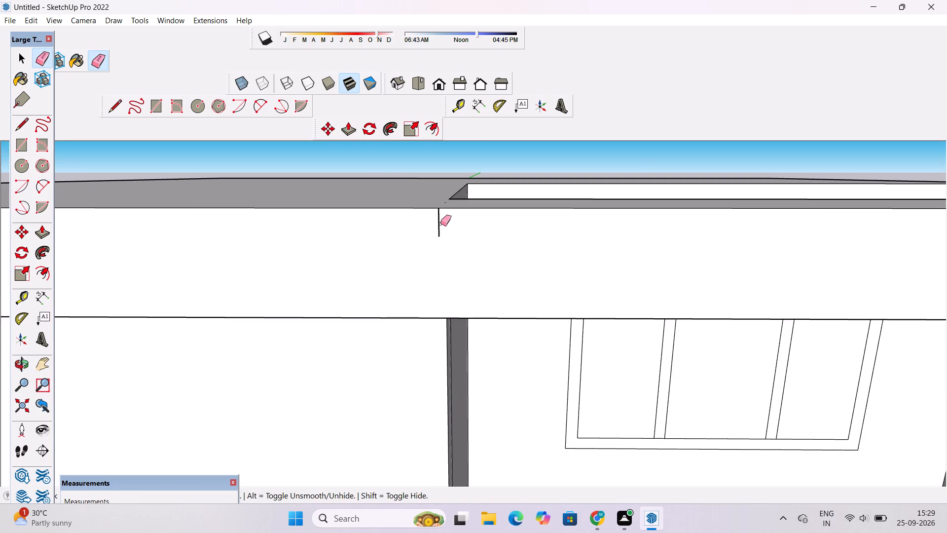
left_click_drag(440, 224, 439, 229)
Erase the seam across the front roof band's underside where it passes from the solid wall to the balcony opening.
key("o")
scroll(422, 240, "down", 5)
left_click_drag(552, 287, 434, 175)
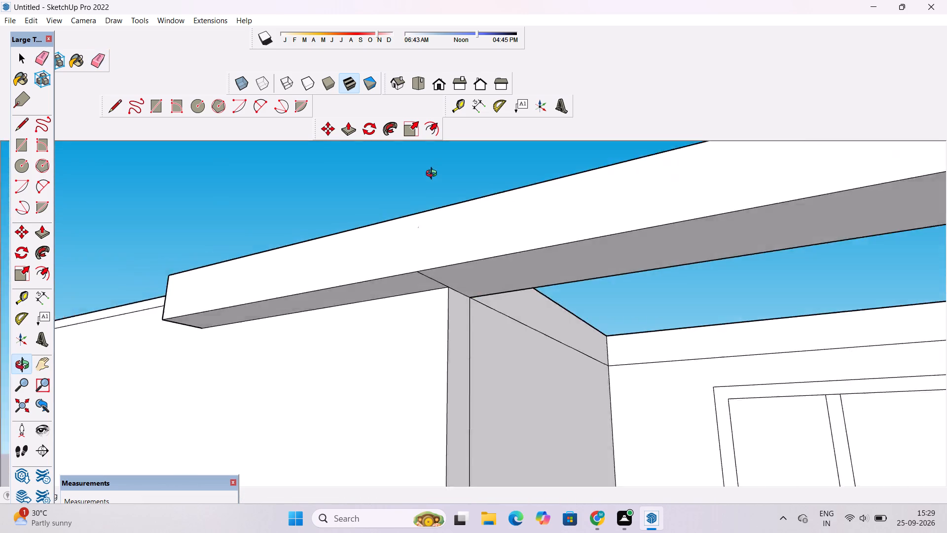
left_click_drag(434, 175, 375, 160)
key("e")
scroll(432, 304, "up", 5)
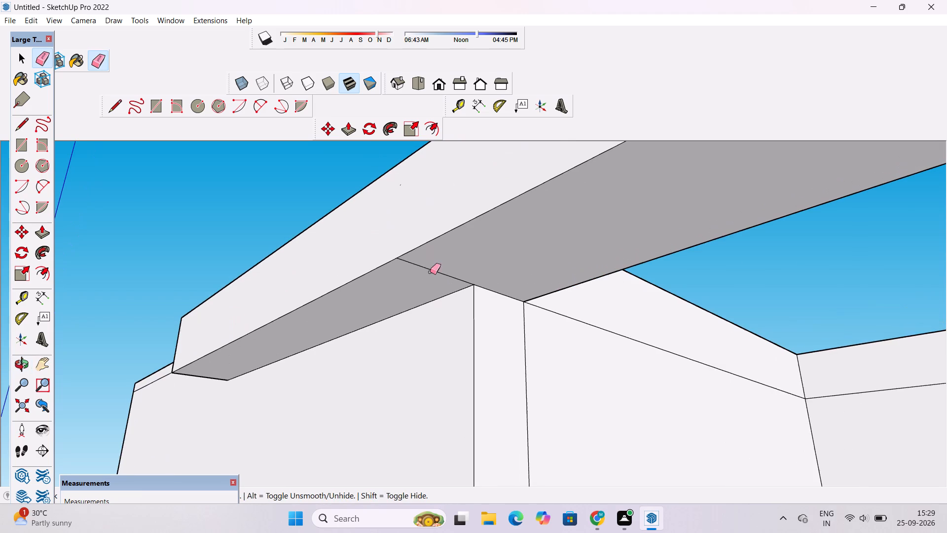
left_click_drag(433, 258, 427, 273)
key("o")
scroll(427, 273, "down", 1)
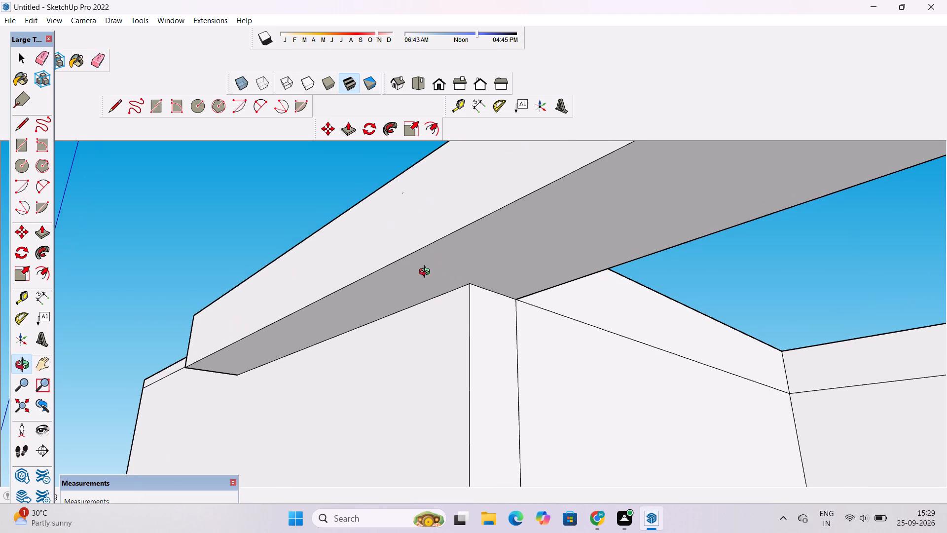
scroll(427, 274, "down", 4)
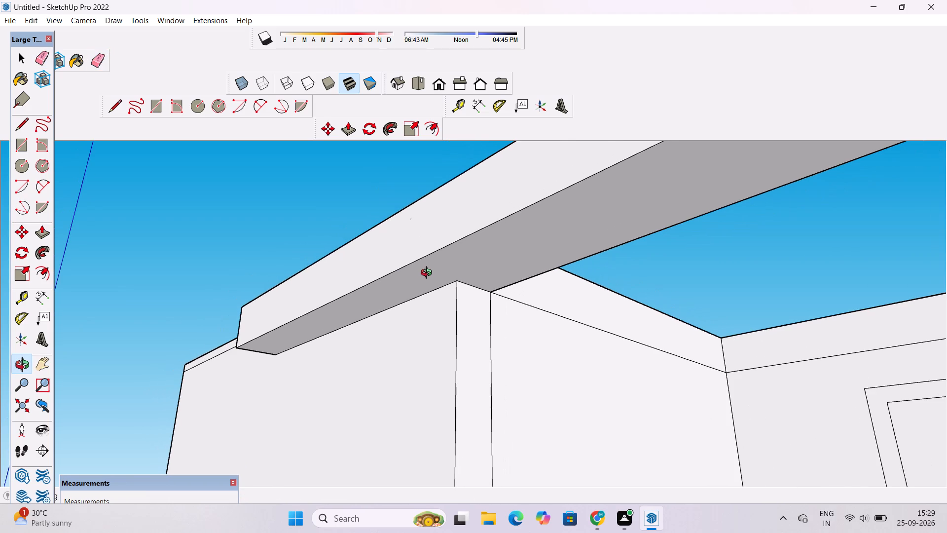
Examine the front roof band's underside, outer face and top around the upper balcony opening.
scroll(429, 274, "up", 2)
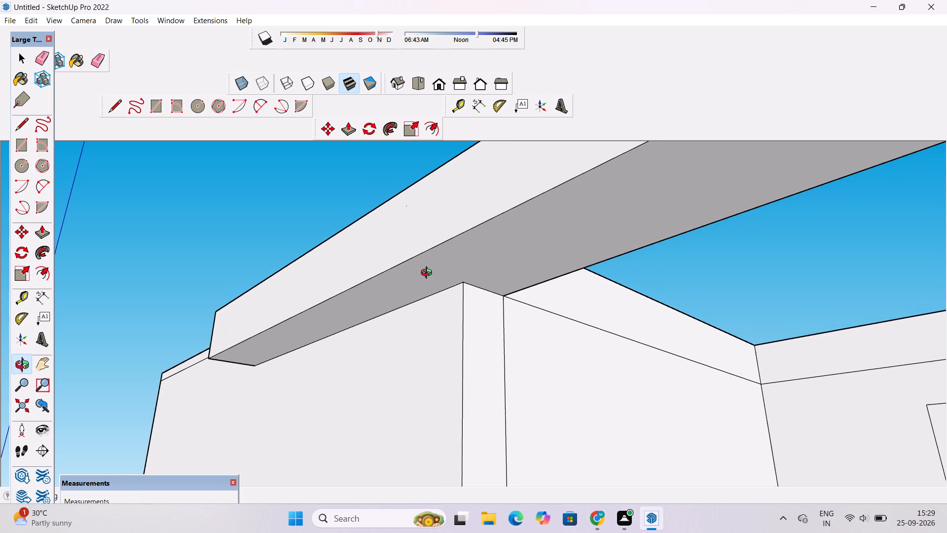
scroll(429, 274, "down", 3)
left_click_drag(437, 276, 492, 313)
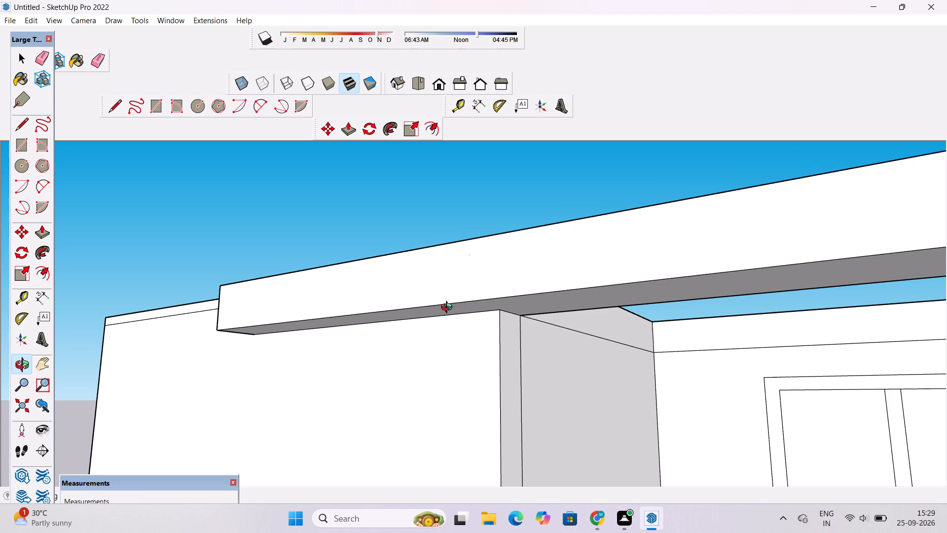
scroll(444, 293, "down", 1)
scroll(444, 293, "up", 1)
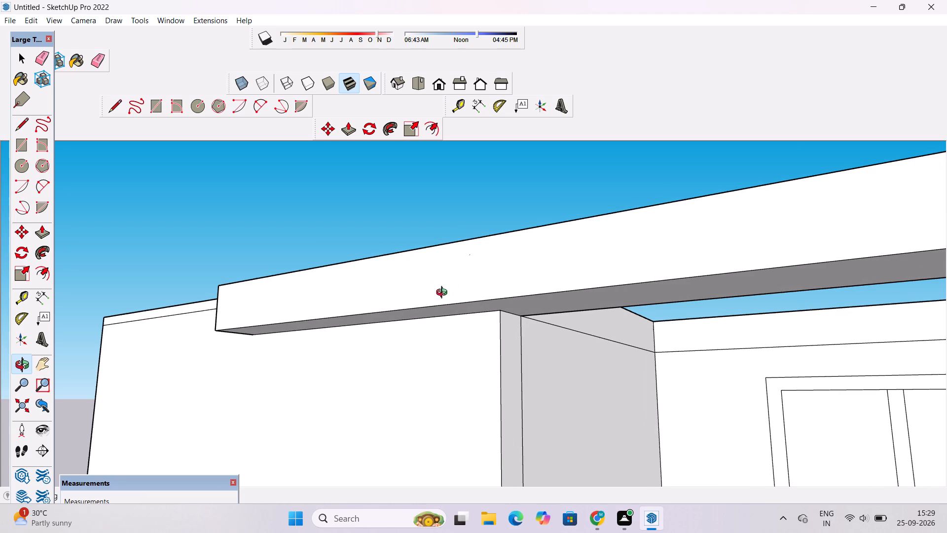
scroll(441, 293, "up", 2)
left_click_drag(441, 293, 444, 297, "shift")
scroll(444, 294, "down", 3)
left_click_drag(444, 294, 480, 343)
scroll(500, 347, "down", 5)
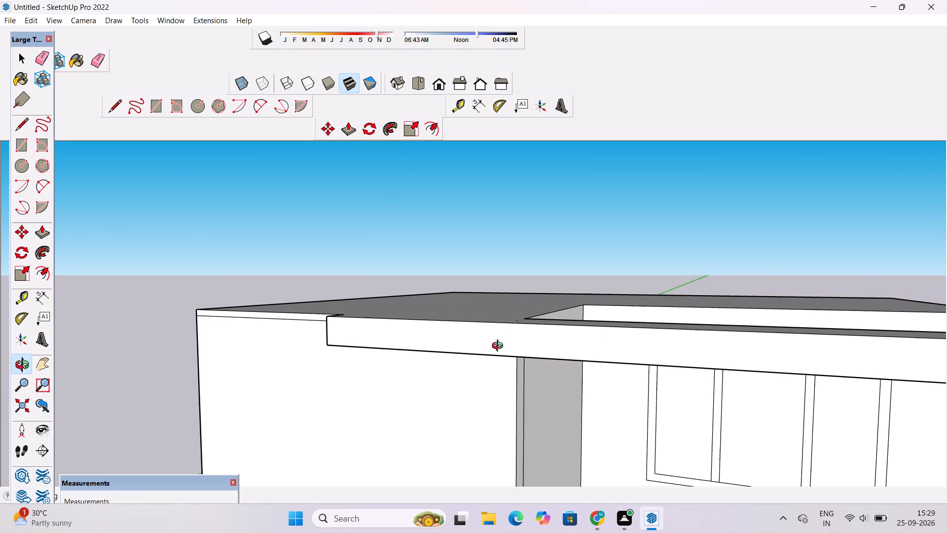
scroll(500, 347, "down", 1)
left_click_drag(534, 339, 476, 350, "shift")
scroll(474, 345, "down", 4)
left_click_drag(510, 378, 458, 260, "shift")
left_click_drag(483, 299, 493, 329)
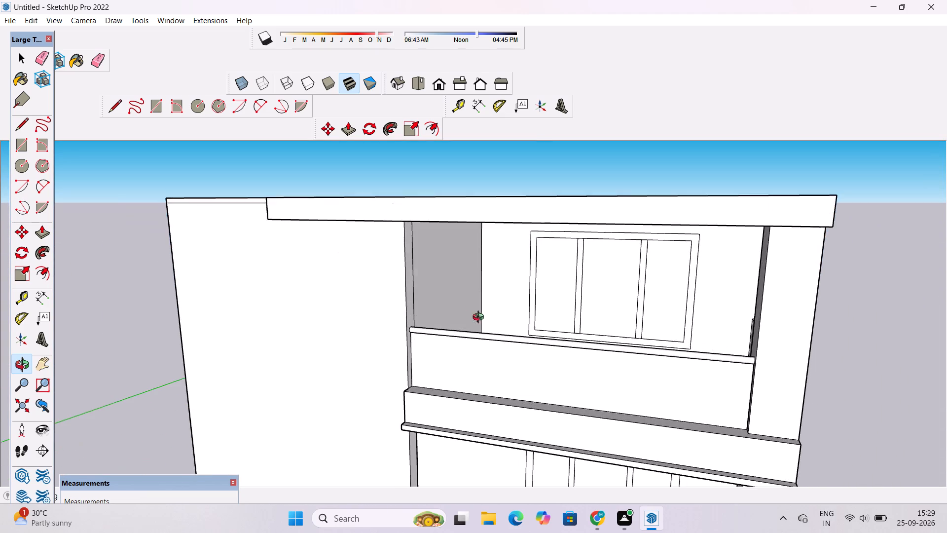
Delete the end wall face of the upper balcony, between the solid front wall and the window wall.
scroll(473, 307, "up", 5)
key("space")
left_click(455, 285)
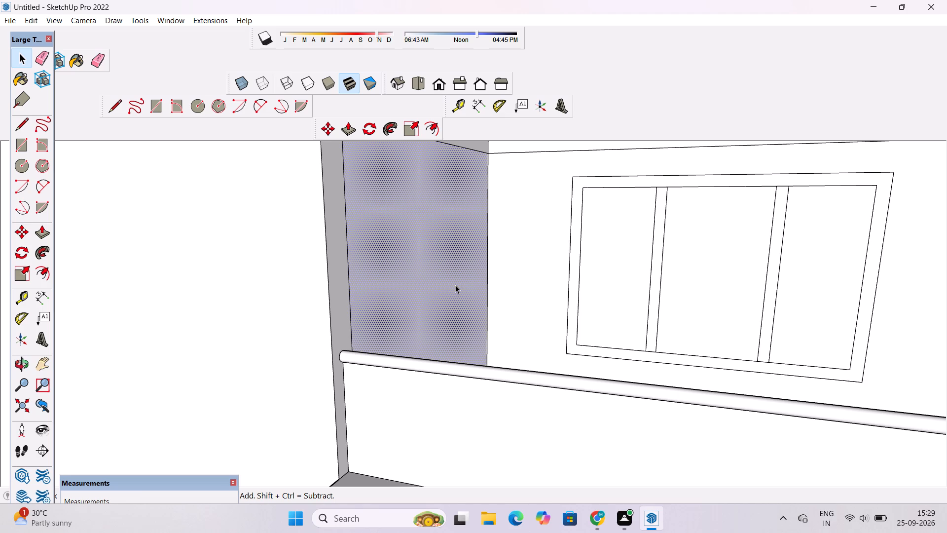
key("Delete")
Examine the opened balcony end and the inner side faces of the roof opening from above.
key("o")
scroll(453, 286, "down", 6)
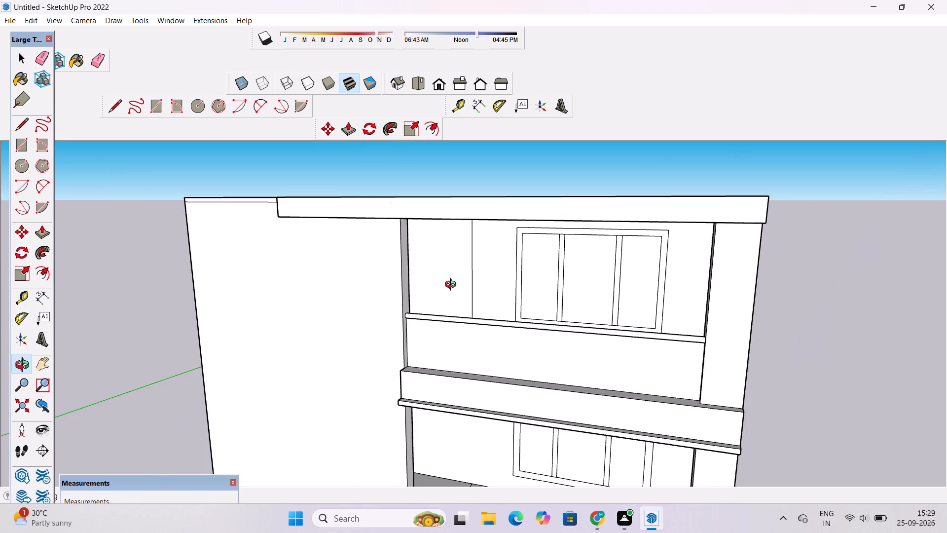
left_click_drag(442, 286, 515, 373)
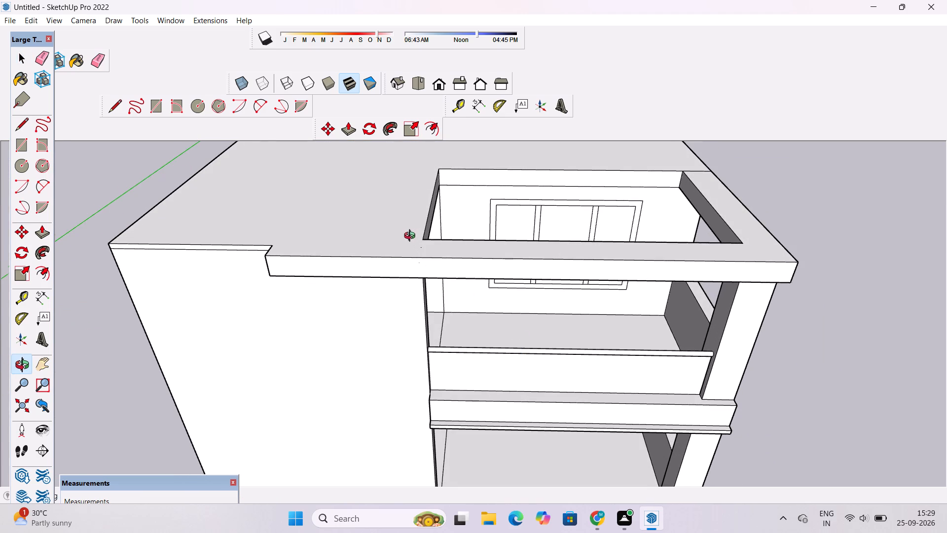
scroll(412, 237, "up", 1)
left_click_drag(405, 237, 333, 288, "shift")
scroll(369, 264, "up", 4)
left_click_drag(386, 264, 352, 270)
left_click_drag(352, 270, 245, 308, "shift")
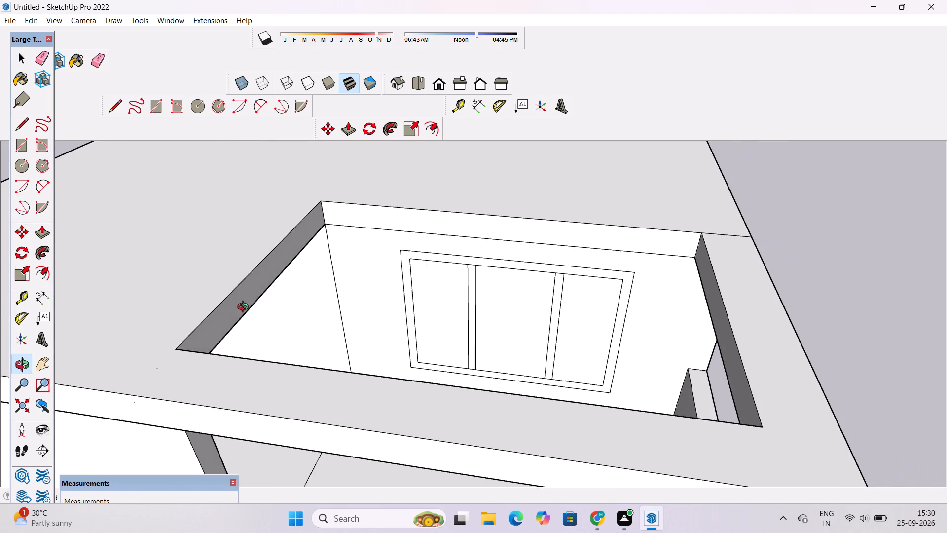
left_click_drag(245, 308, 310, 329)
key("space")
scroll(299, 322, "down", 2)
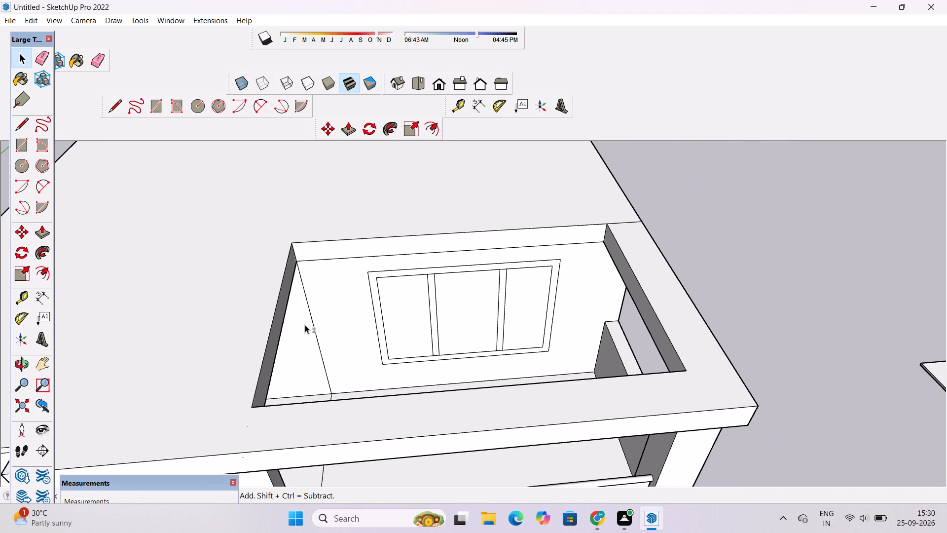
key("o")
left_click_drag(310, 334, 330, 306, "shift")
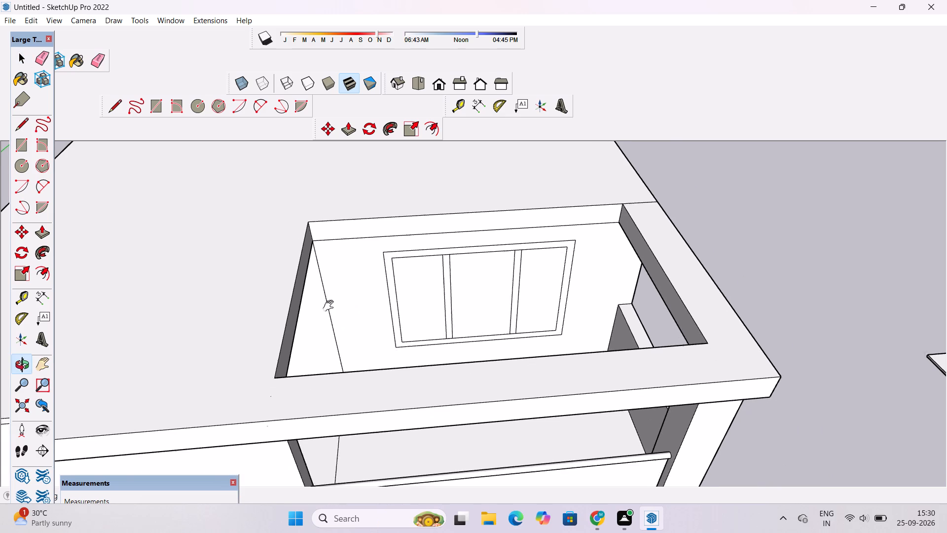
left_click_drag(330, 306, 335, 299, "shift")
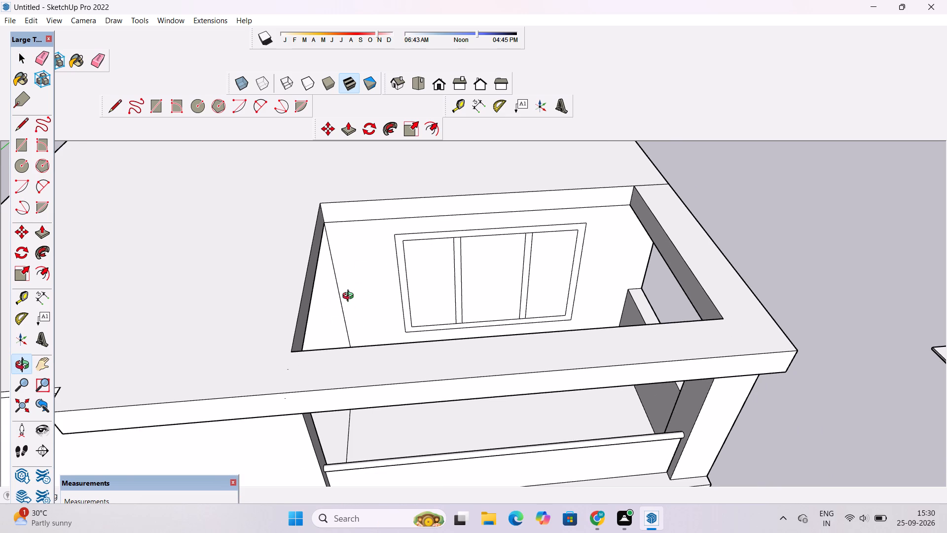
left_click_drag(348, 288, 343, 298)
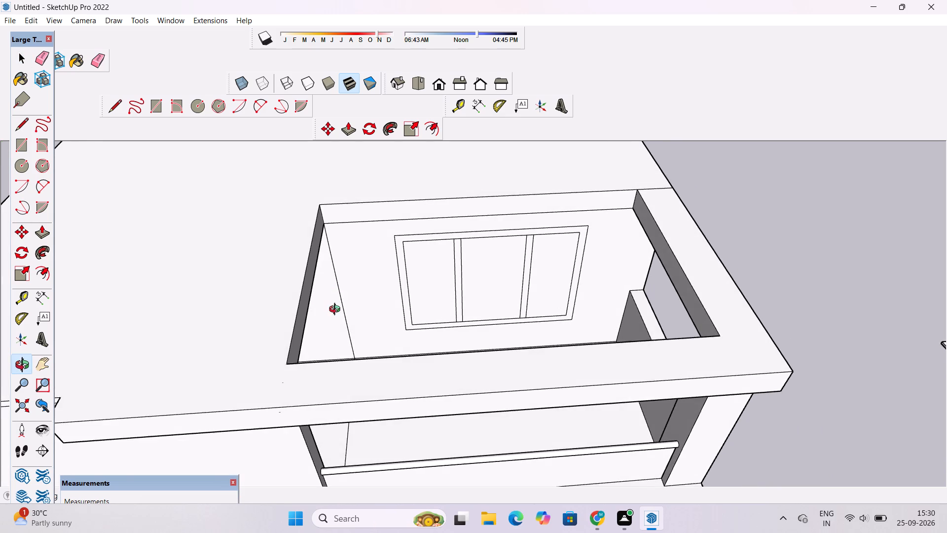
left_click_drag(331, 315, 315, 321)
left_click_drag(314, 318, 330, 313, "shift")
left_click(330, 313)
scroll(328, 314, "up", 1)
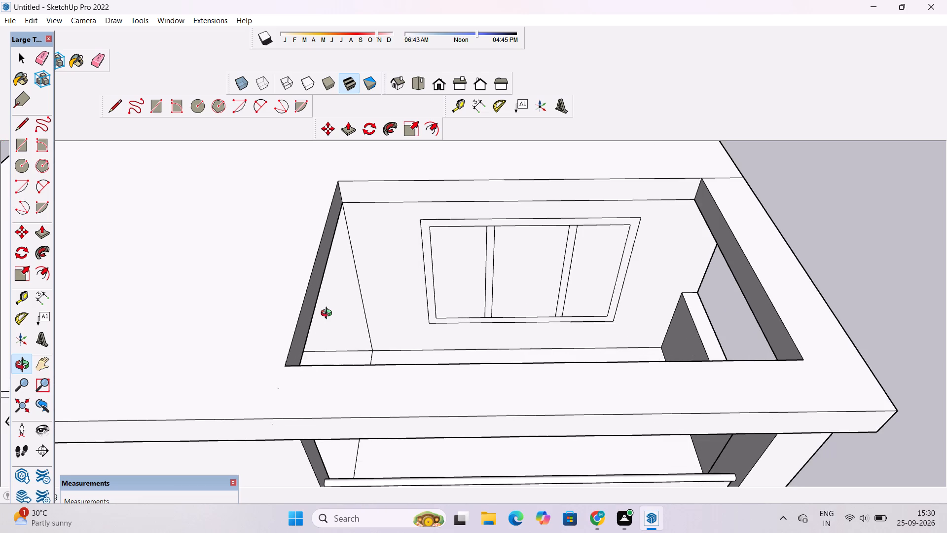
left_click_drag(328, 314, 314, 316)
left_click_drag(313, 316, 322, 316, "shift")
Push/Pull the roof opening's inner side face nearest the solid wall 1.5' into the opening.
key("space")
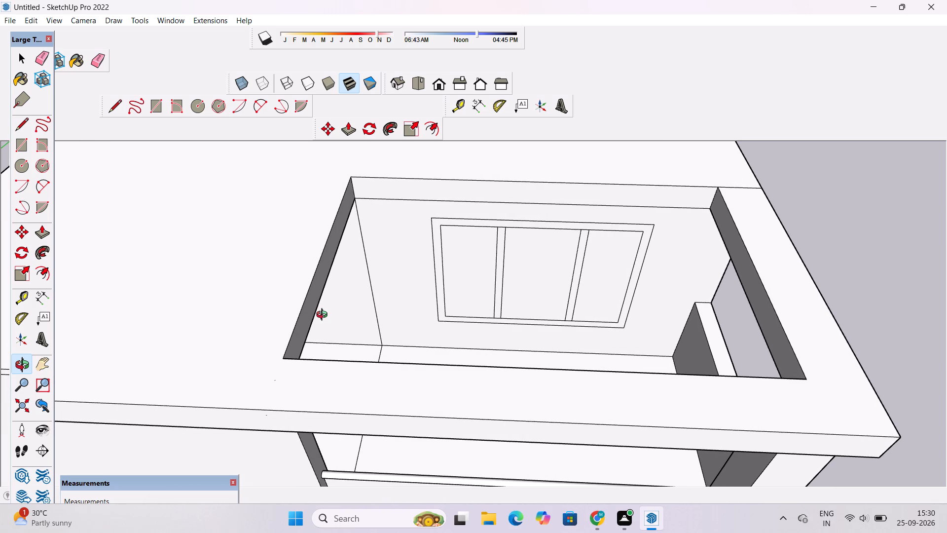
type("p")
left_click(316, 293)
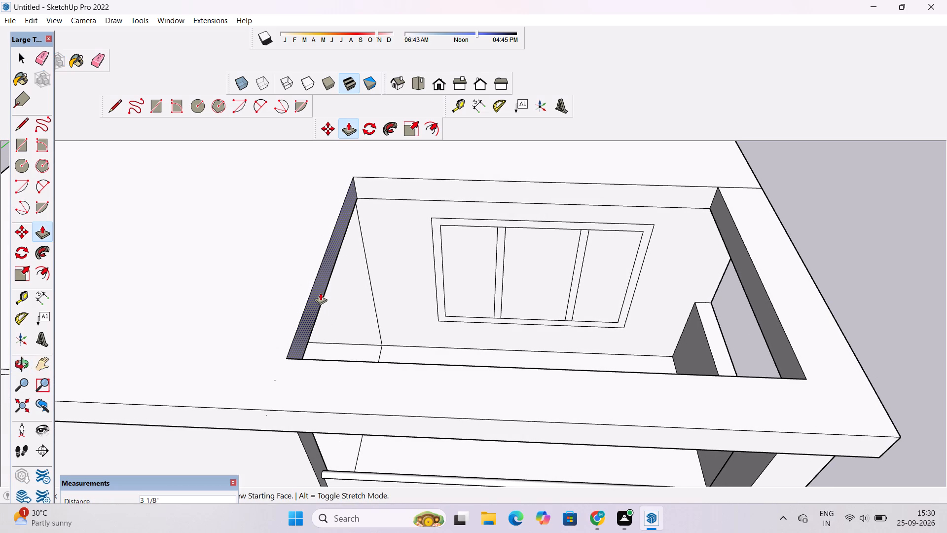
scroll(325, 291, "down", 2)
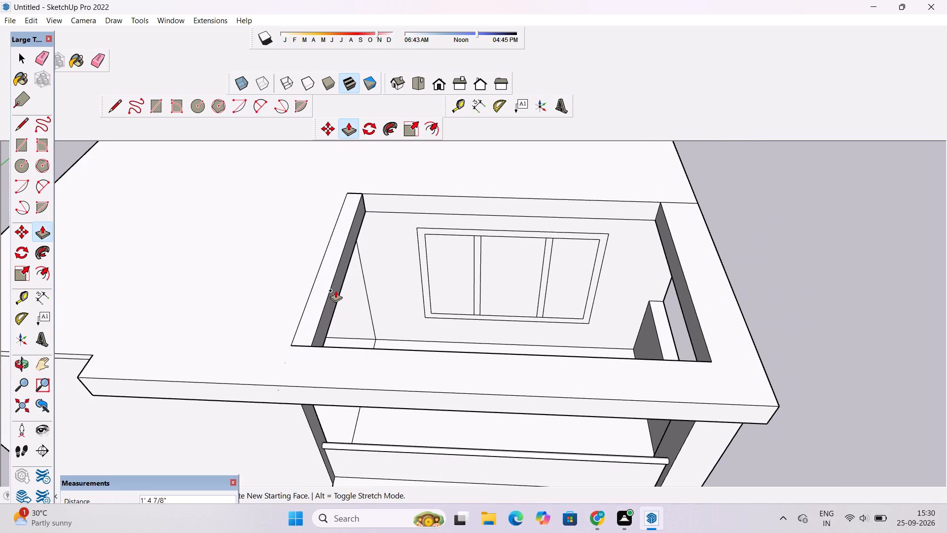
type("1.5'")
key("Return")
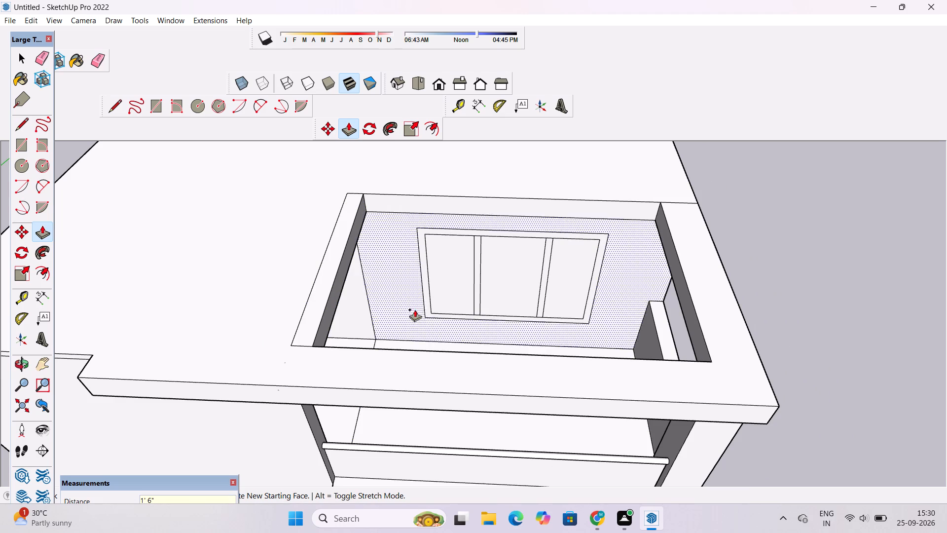
Examine the extended roof edge and the open balcony end from the front and from beneath.
key("o")
scroll(391, 351, "down", 6)
left_click_drag(397, 378, 407, 253)
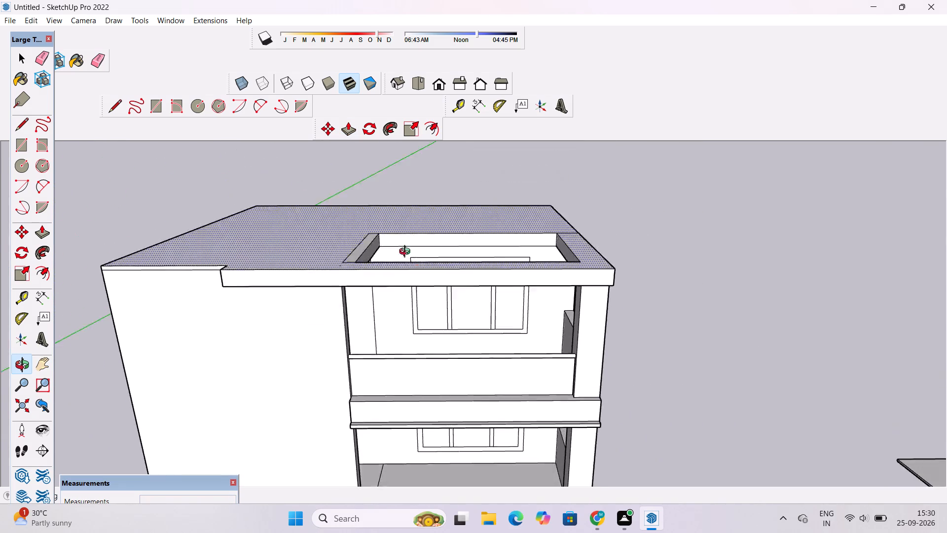
left_click_drag(407, 253, 402, 212)
scroll(403, 217, "up", 5)
left_click_drag(420, 261, 453, 235)
scroll(446, 240, "down", 3)
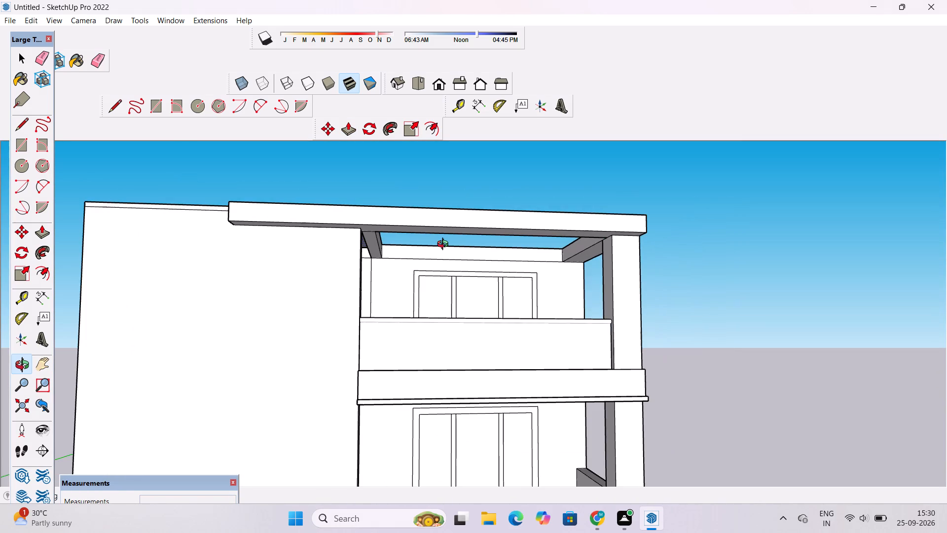
scroll(425, 265, "up", 3)
scroll(367, 251, "up", 9)
left_click_drag(363, 254, 323, 255)
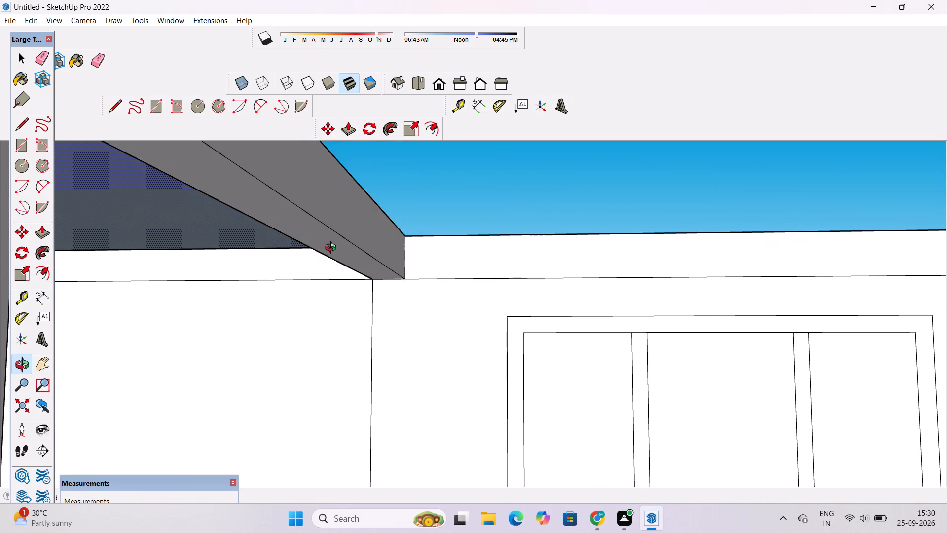
key("space")
left_click(443, 182)
scroll(497, 183, "down", 5)
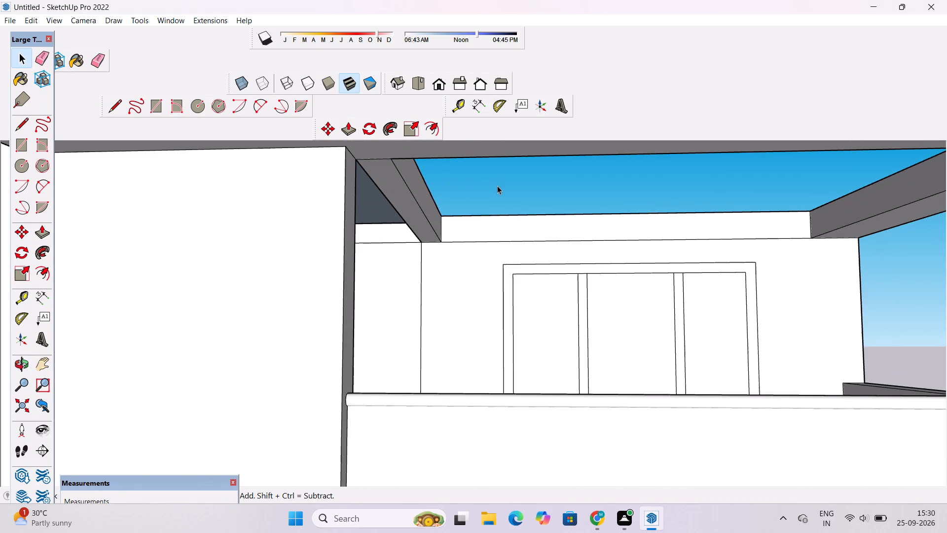
key("o")
scroll(497, 186, "down", 3)
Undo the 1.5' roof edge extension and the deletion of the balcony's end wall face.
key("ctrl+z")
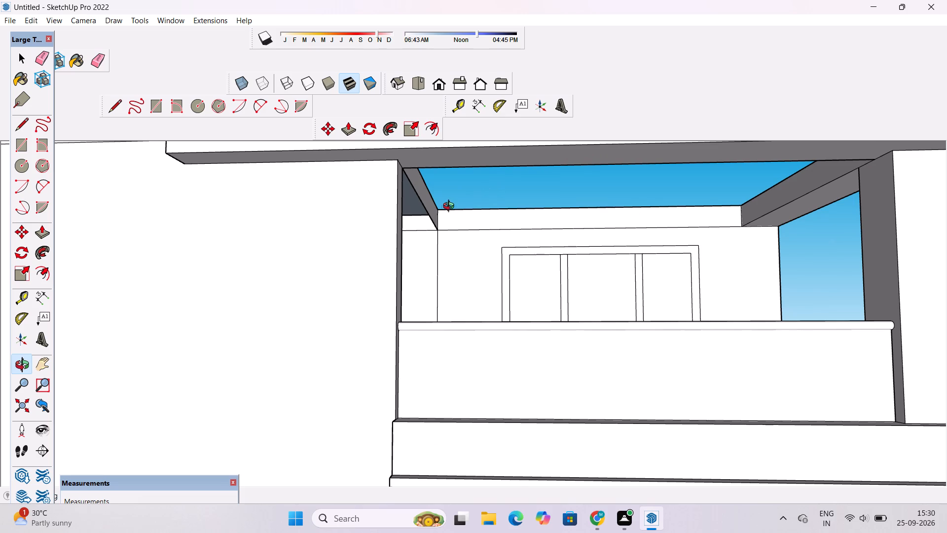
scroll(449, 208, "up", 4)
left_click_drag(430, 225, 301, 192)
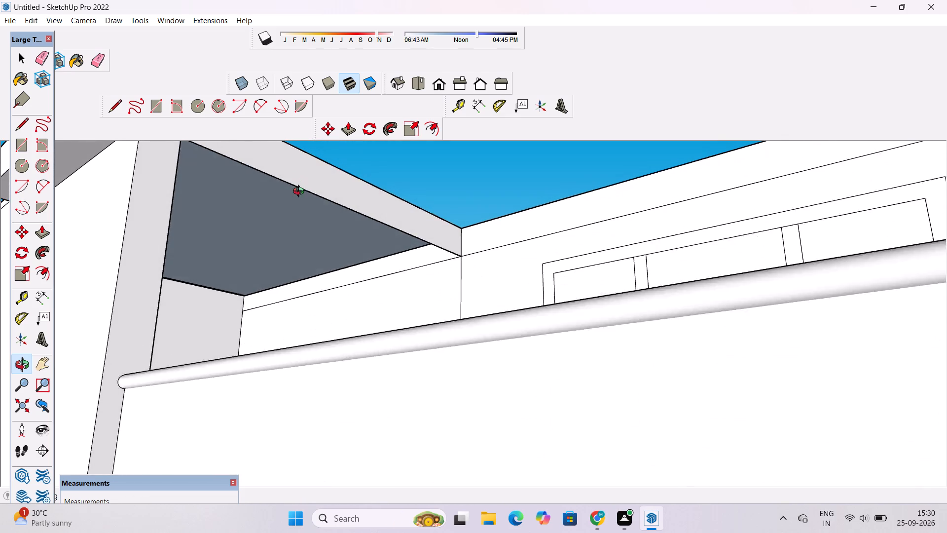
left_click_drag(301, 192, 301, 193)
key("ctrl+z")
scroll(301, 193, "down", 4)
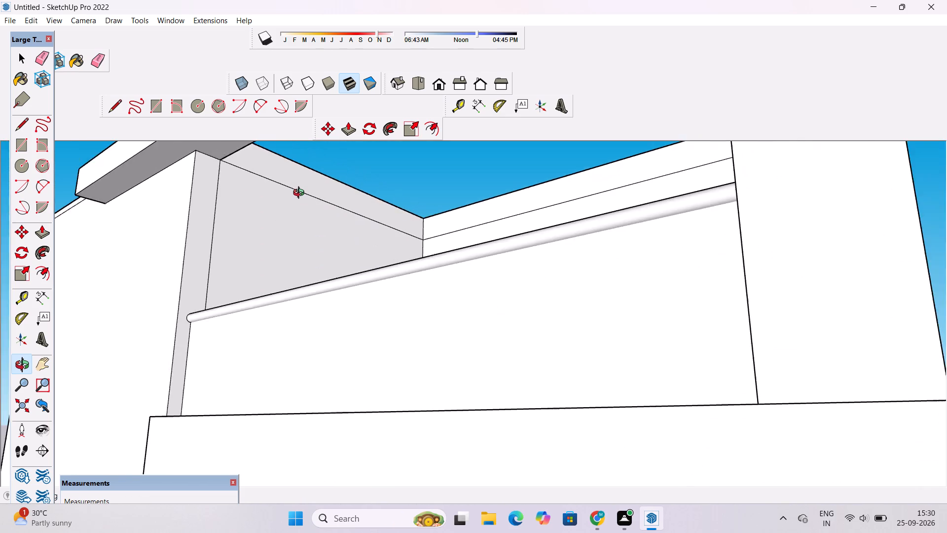
Undo the recent seam erasures on the front roof band, the roof's top surface and the balcony's upper walls.
left_click_drag(323, 194, 386, 371)
scroll(385, 278, "down", 12)
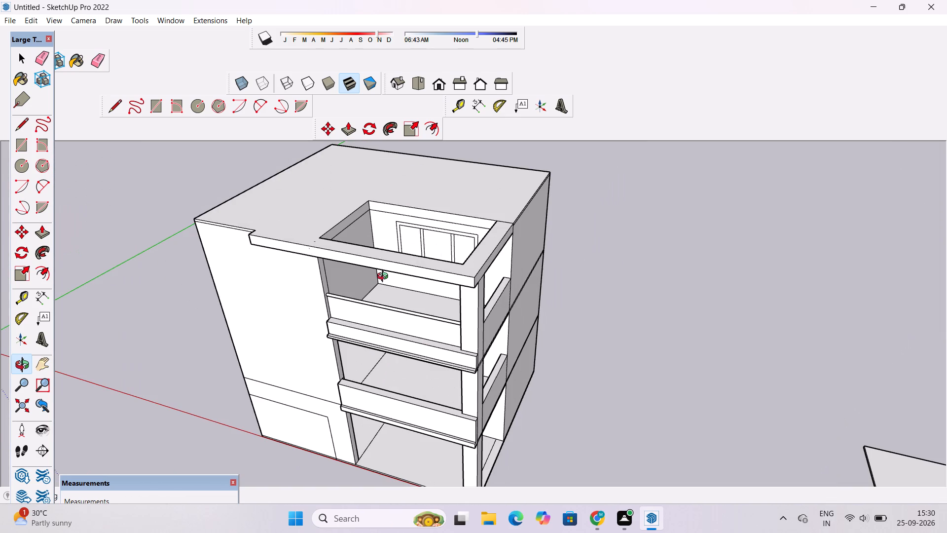
key("ctrl+z")
key("ctrl+z")
key("ctrl+z")
key("ctrl+z")
key("ctrl+z")
key("ctrl+z")
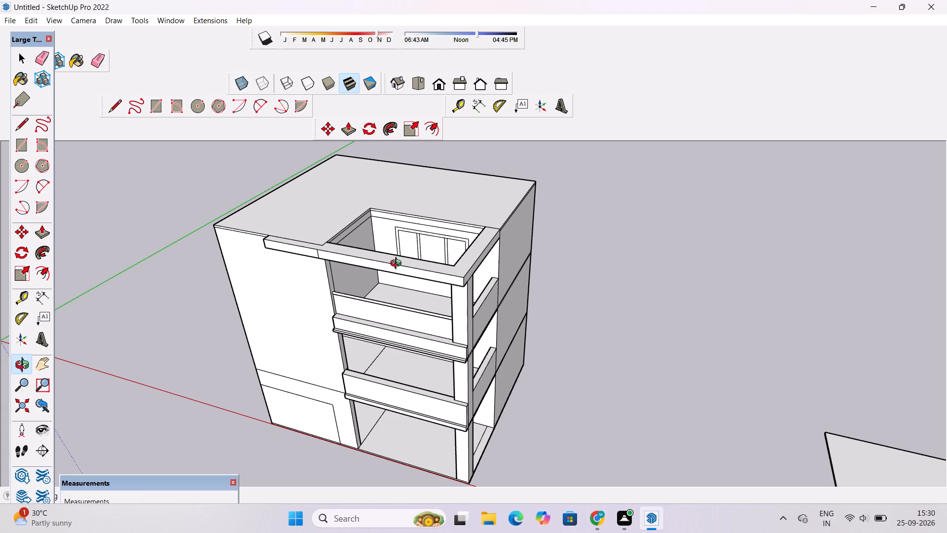
key("ctrl+z")
Delete the upper balcony's end wall face below the roof band, beside the window wall.
left_click_drag(319, 301, 291, 171)
scroll(293, 190, "up", 4)
left_click_drag(354, 251, 354, 263)
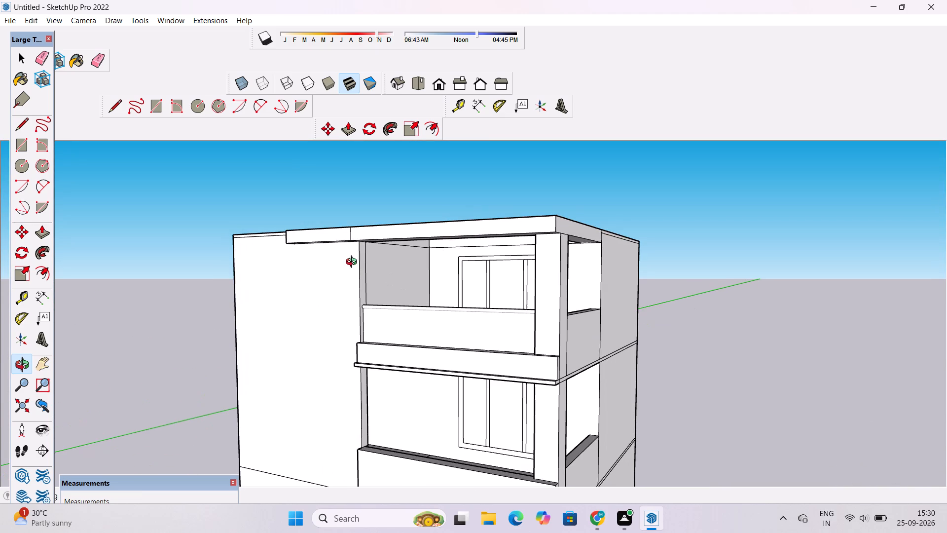
key("space")
left_click(385, 276)
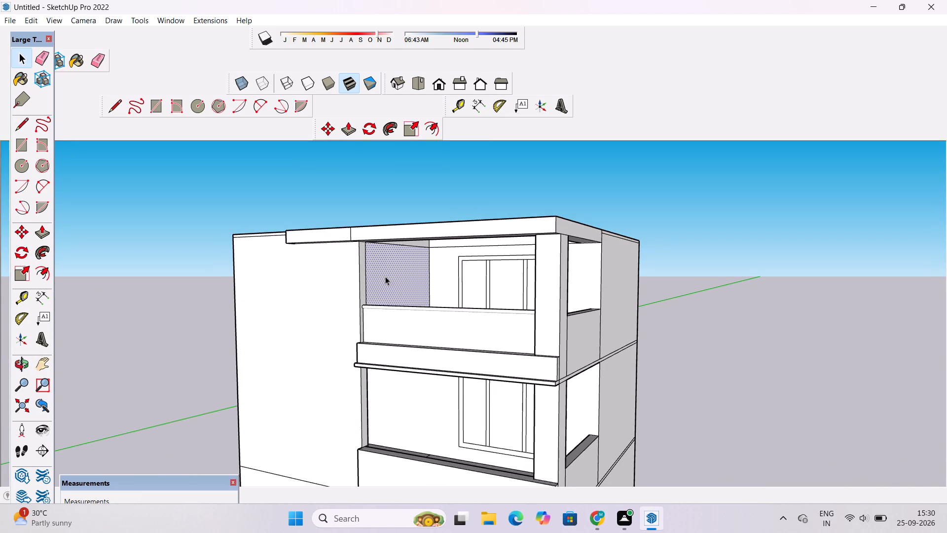
key("Delete")
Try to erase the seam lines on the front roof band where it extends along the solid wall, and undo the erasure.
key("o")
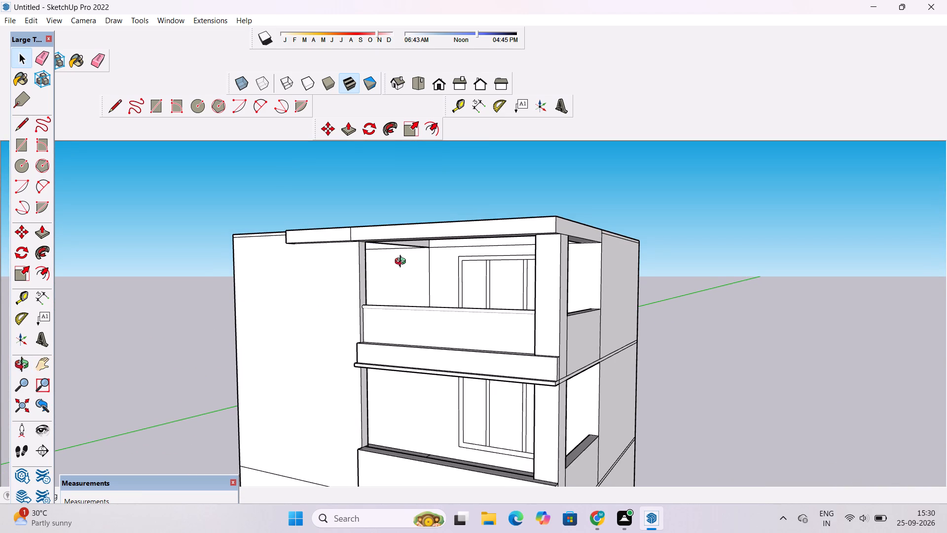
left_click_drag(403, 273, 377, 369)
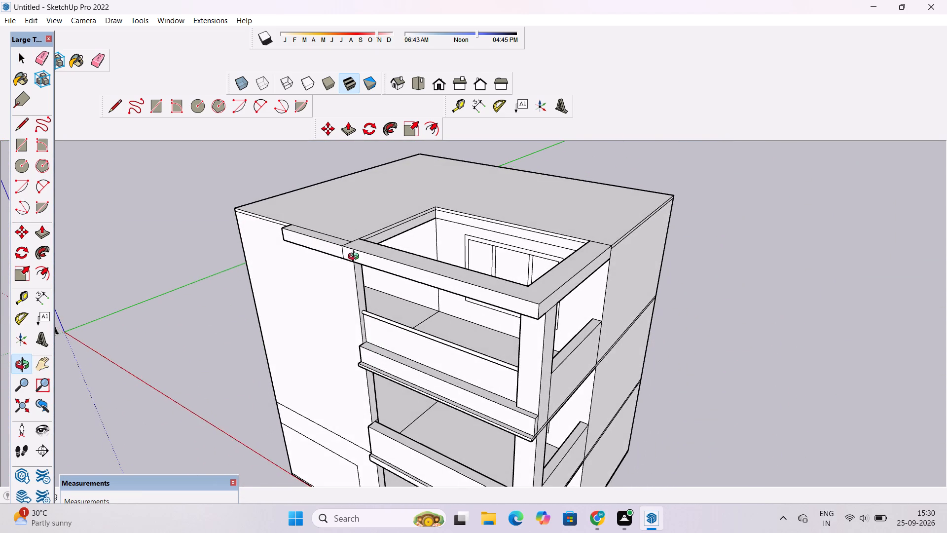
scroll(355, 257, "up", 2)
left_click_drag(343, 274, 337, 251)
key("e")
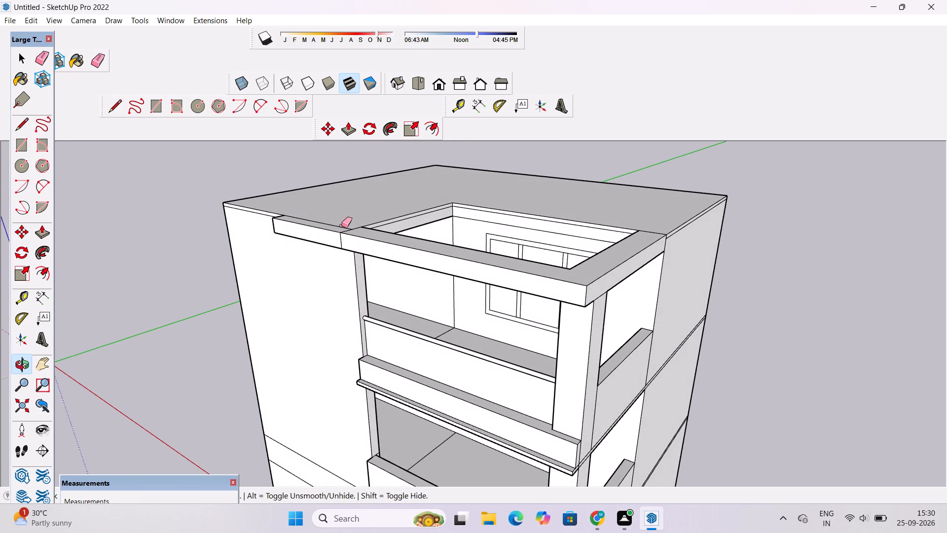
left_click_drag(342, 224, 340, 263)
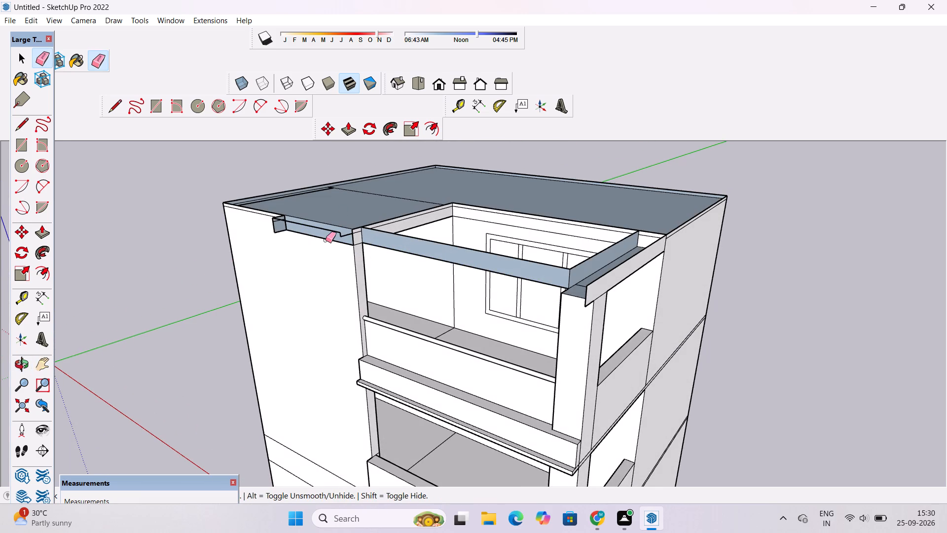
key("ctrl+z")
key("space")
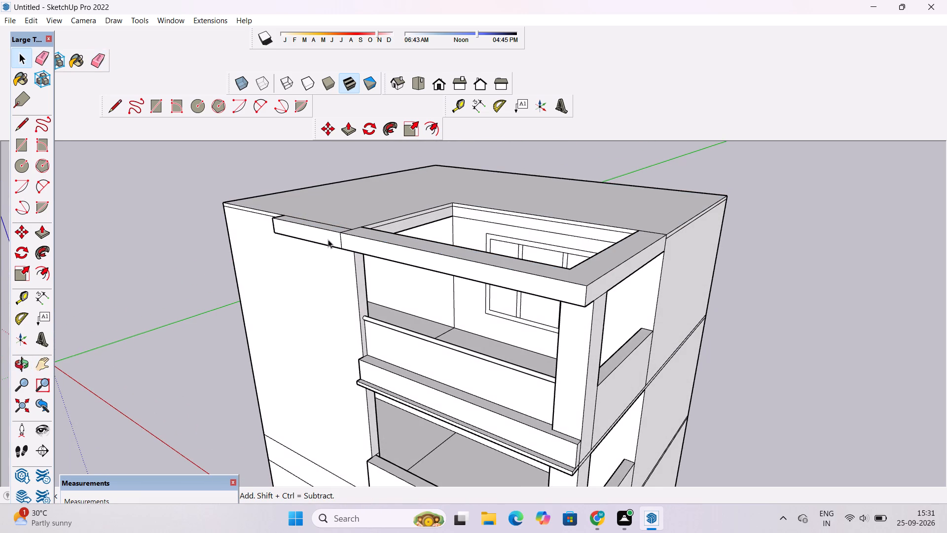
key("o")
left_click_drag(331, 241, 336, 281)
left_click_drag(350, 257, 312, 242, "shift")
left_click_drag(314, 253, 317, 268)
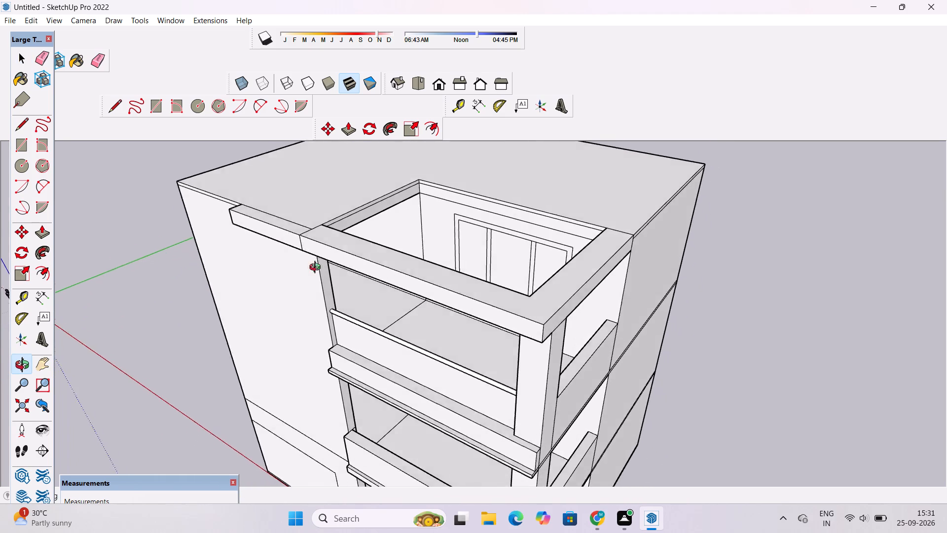
Erase the short seam segment on the roof's top surface at the balcony opening's corner beside the front band.
left_click_drag(317, 268, 321, 288)
scroll(319, 230, "up", 3)
left_click_drag(313, 255, 326, 289)
left_click_drag(327, 292, 326, 261, "shift")
left_click_drag(323, 257, 323, 273)
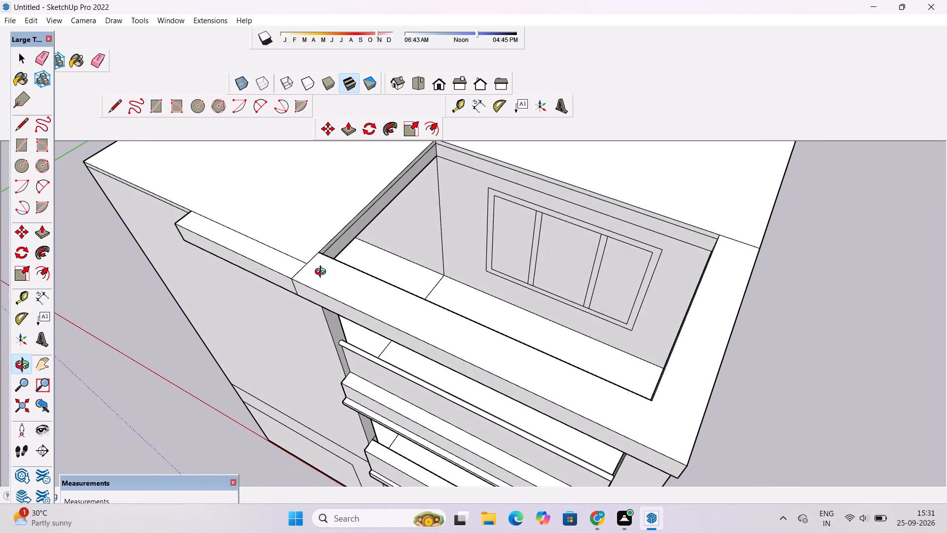
left_click_drag(323, 273, 325, 282)
key("e")
scroll(309, 262, "up", 4)
left_click_drag(310, 285, 313, 293)
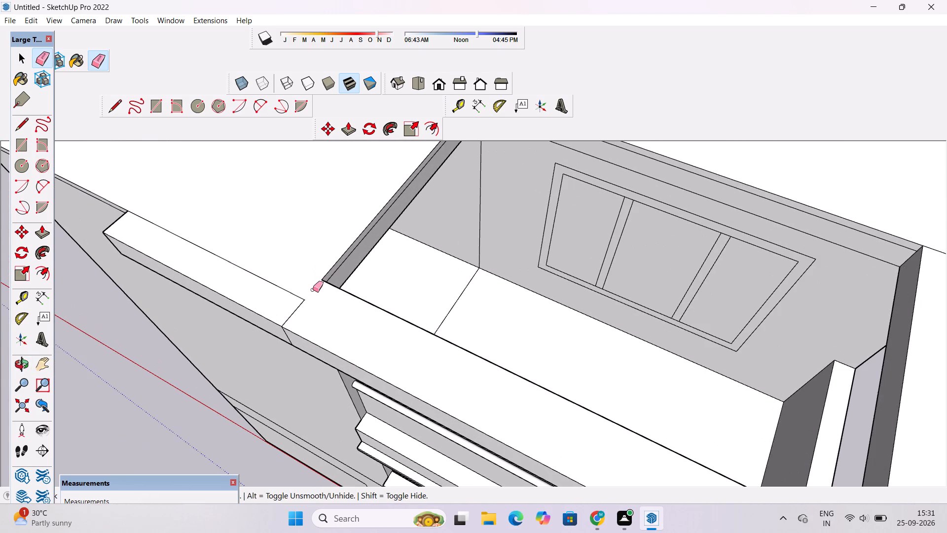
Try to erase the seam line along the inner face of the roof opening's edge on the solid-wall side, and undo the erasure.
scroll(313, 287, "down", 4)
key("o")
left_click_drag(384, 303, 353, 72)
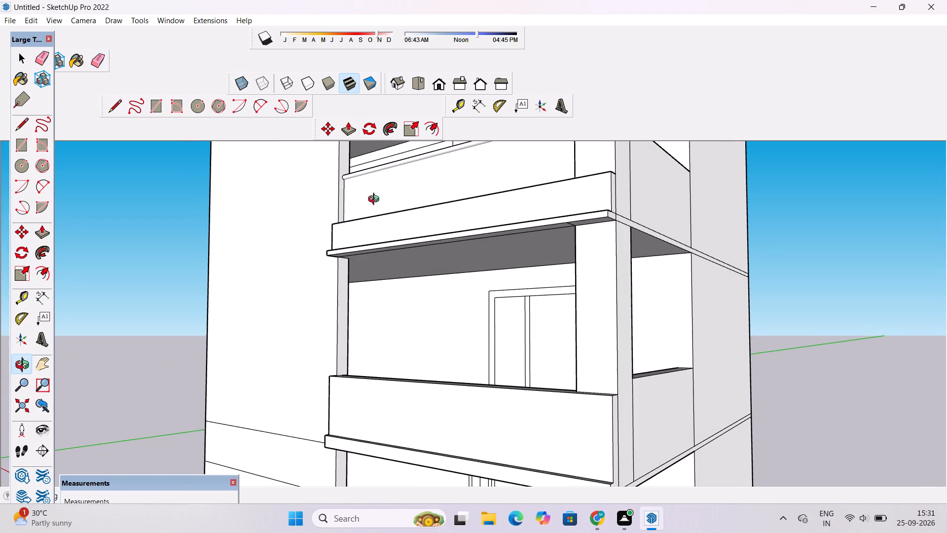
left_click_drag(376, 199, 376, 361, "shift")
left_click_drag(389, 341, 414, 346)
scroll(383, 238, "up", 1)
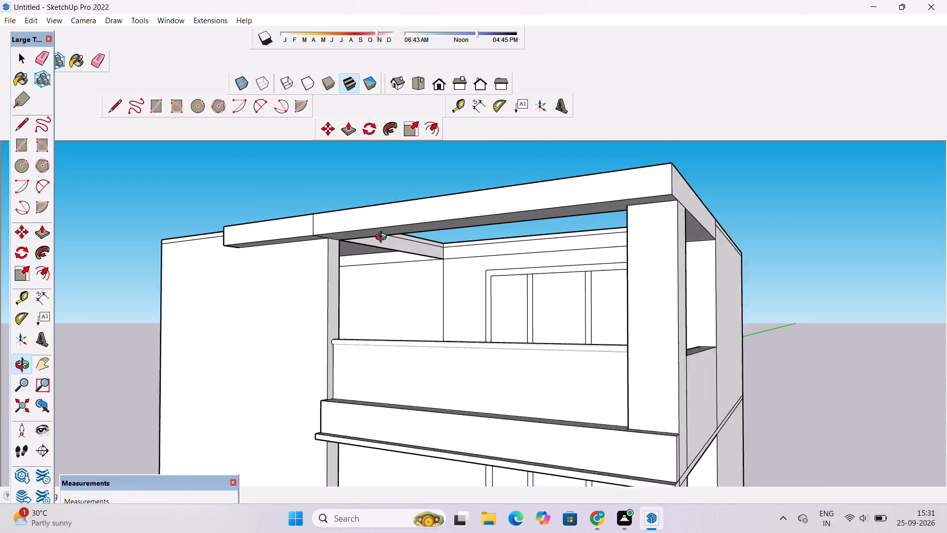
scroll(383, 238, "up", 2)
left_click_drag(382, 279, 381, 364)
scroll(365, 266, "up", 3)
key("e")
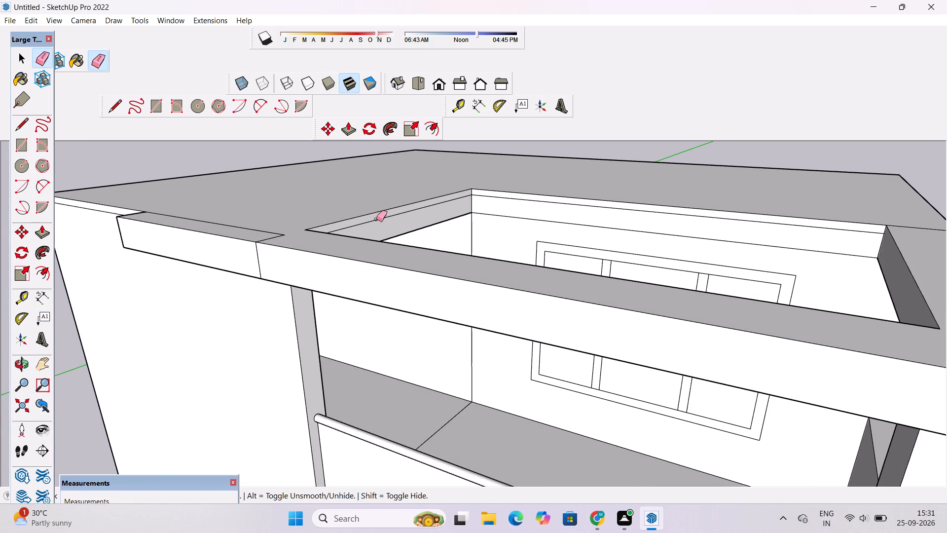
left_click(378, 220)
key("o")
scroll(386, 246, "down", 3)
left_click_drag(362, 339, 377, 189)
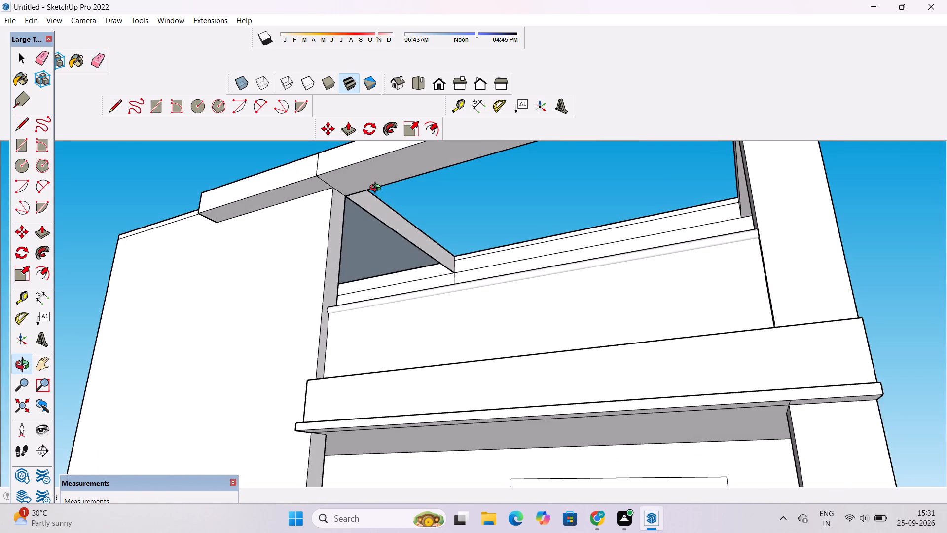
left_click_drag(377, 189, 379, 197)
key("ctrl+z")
Push/Pull the lower face of the roof opening's solid-wall side 1.5' into the opening.
key("o")
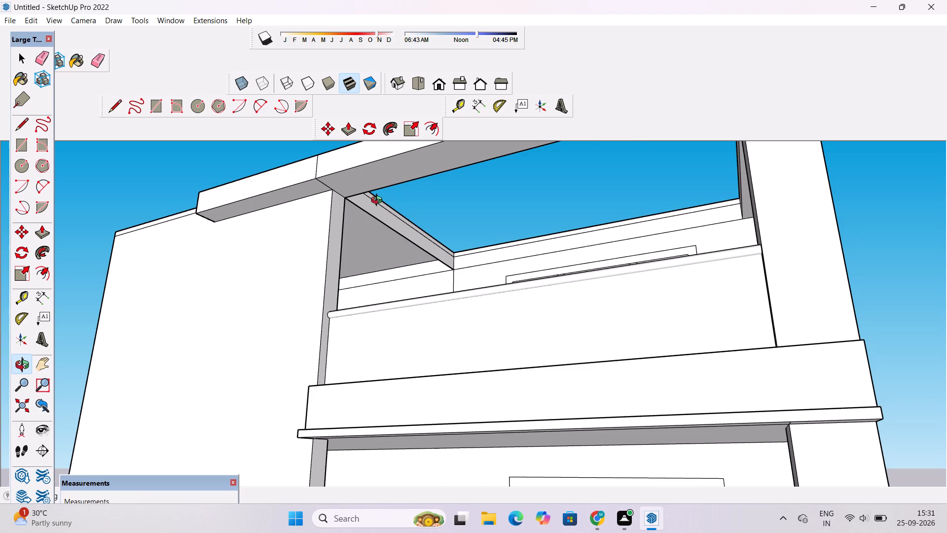
left_click_drag(379, 202, 468, 378)
left_click_drag(449, 322, 426, 378, "shift")
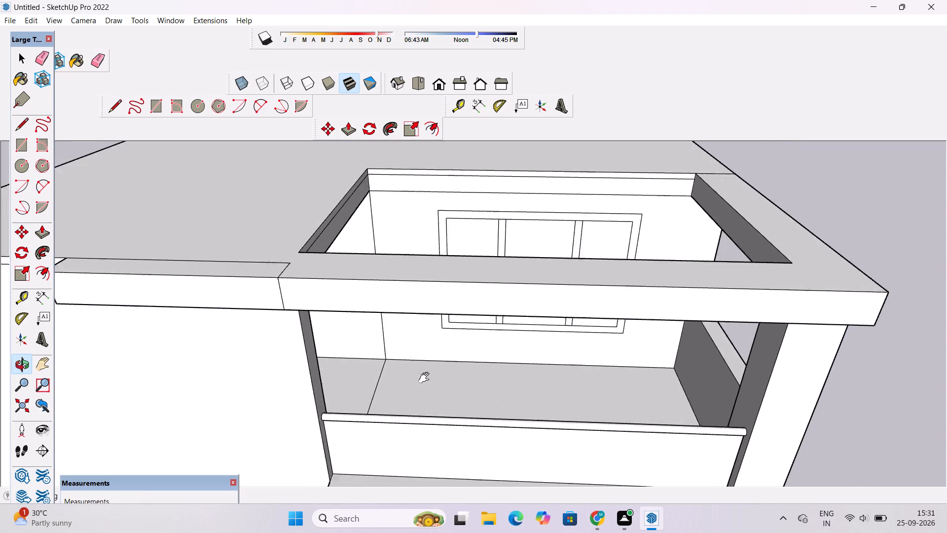
left_click_drag(426, 378, 415, 412, "shift")
scroll(383, 318, "up", 3)
left_click_drag(373, 311, 322, 309)
left_click_drag(295, 303, 305, 343, "shift")
left_click_drag(306, 347, 330, 351)
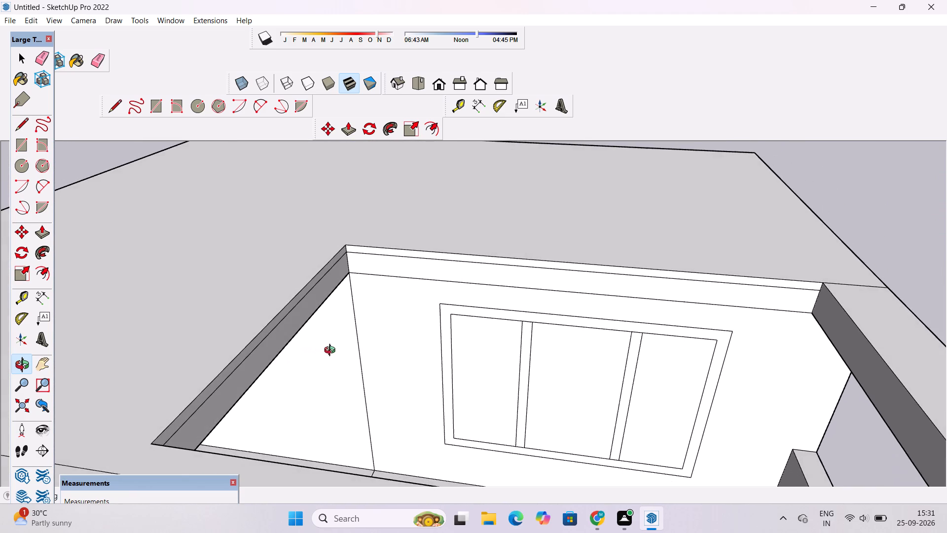
scroll(306, 332, "up", 3)
key("p")
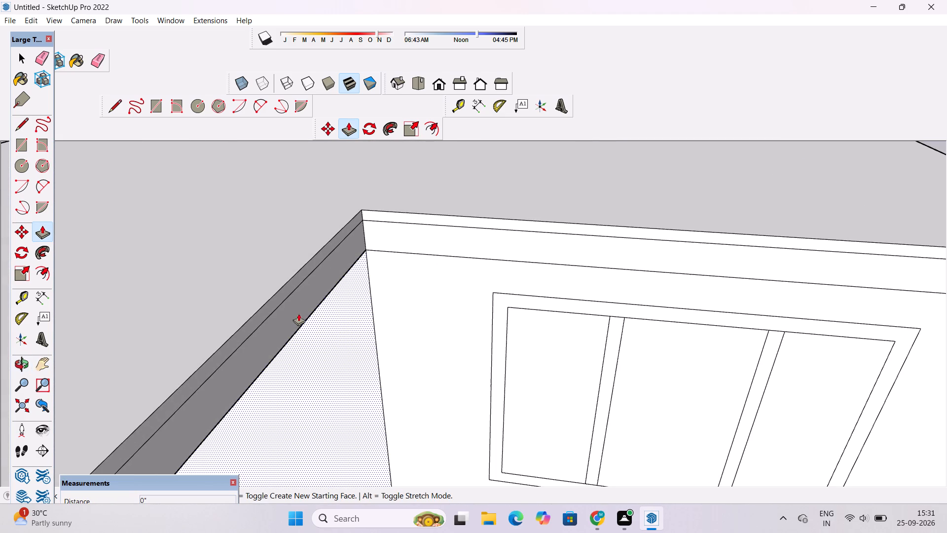
left_click(295, 309)
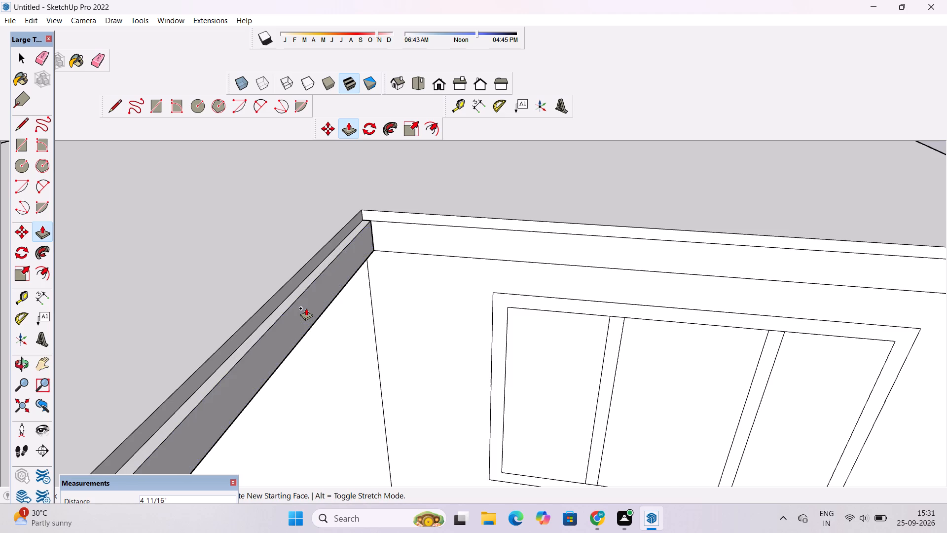
scroll(306, 308, "down", 8)
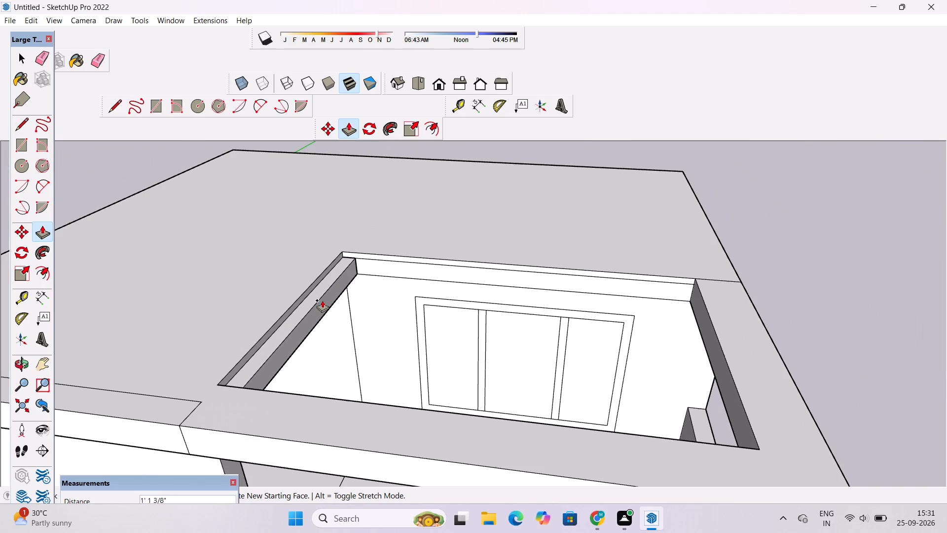
type("1.5'")
key("Return")
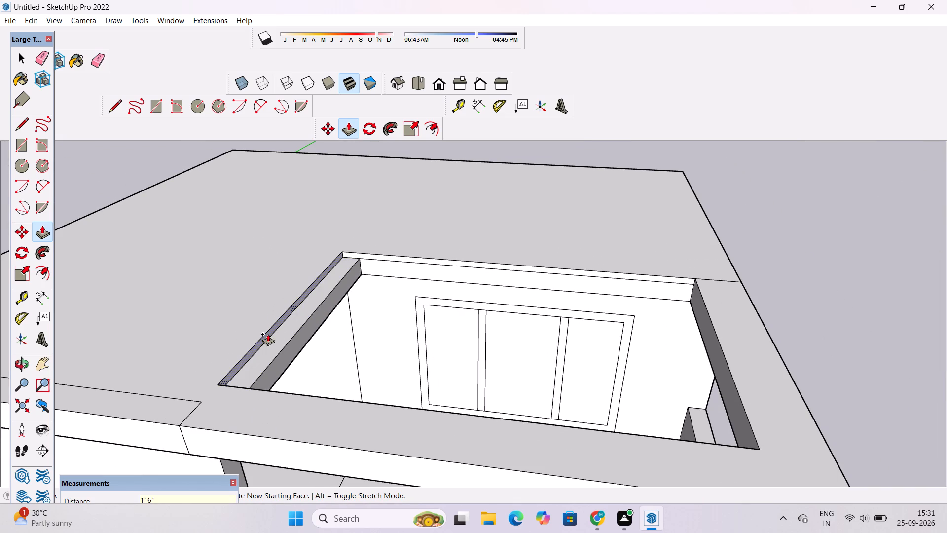
Pull the narrow strip above that side's lower face out 1.5', flush with it.
left_click(265, 337)
left_click(281, 362)
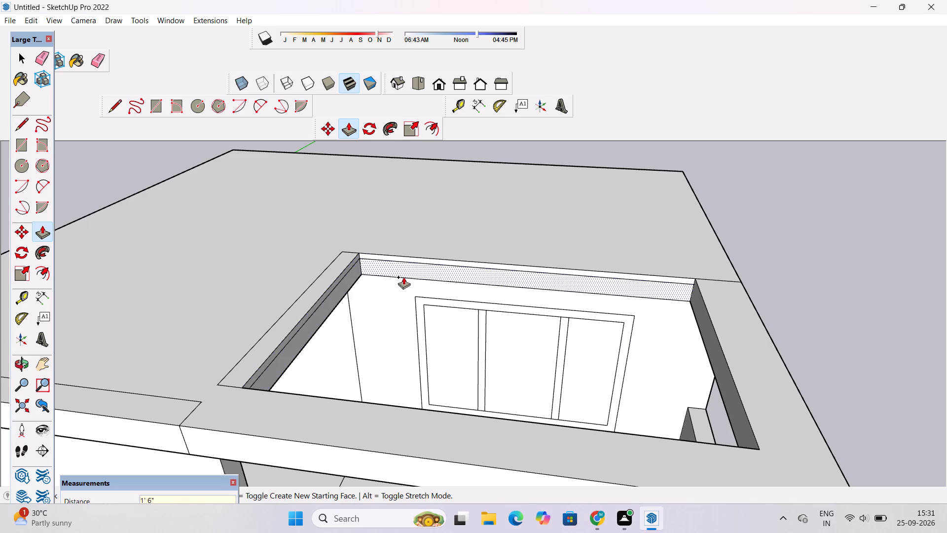
Push/Pull the lower face of the roof opening's edge above the window wall 1' into the opening.
scroll(419, 270, "up", 2)
left_click(419, 270)
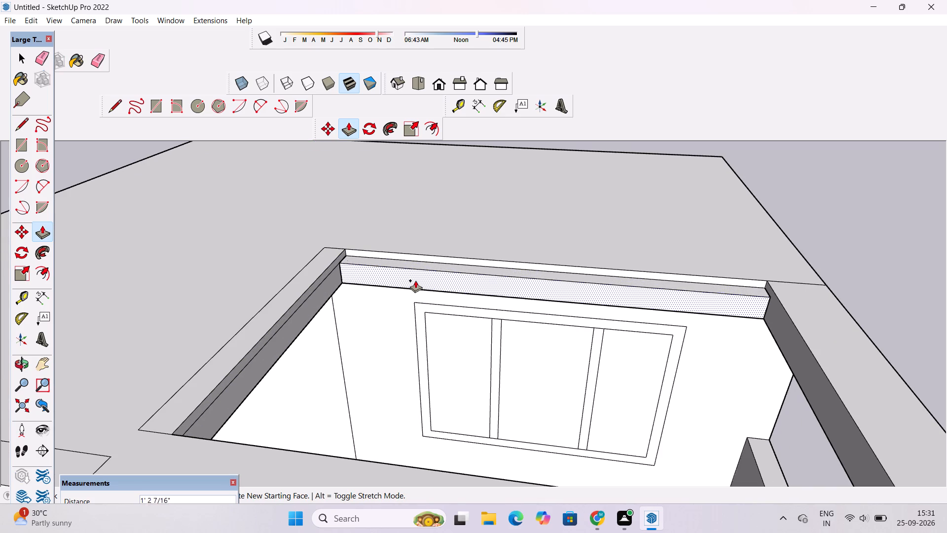
type("1'")
key("Return")
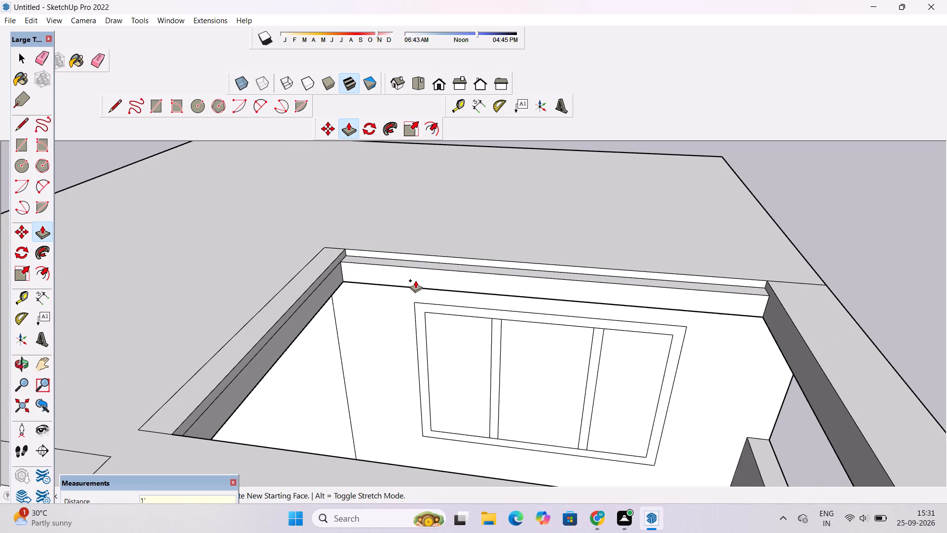
Pull the narrow upper strip above the window wall out 1', flush with the extended face beneath it.
left_click(482, 261)
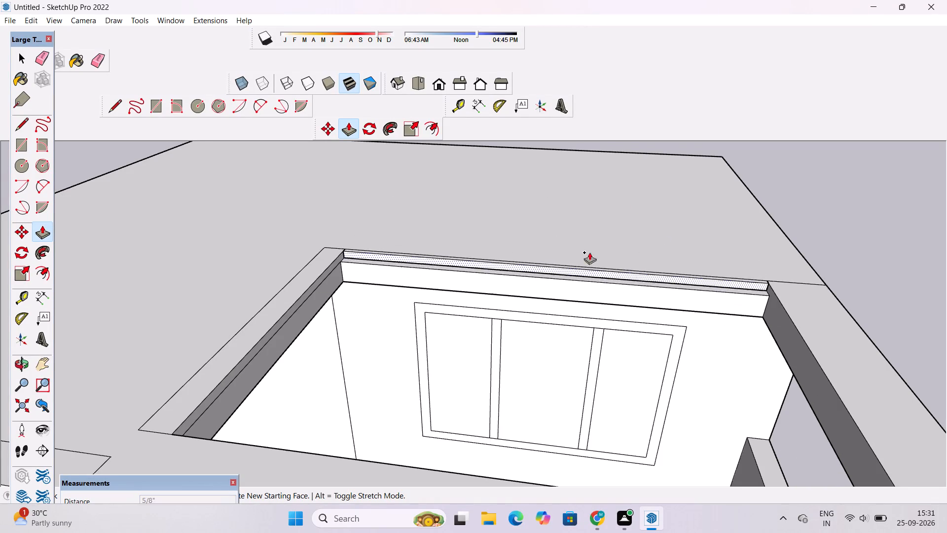
key("space")
type("o")
left_click_drag(583, 301, 596, 267)
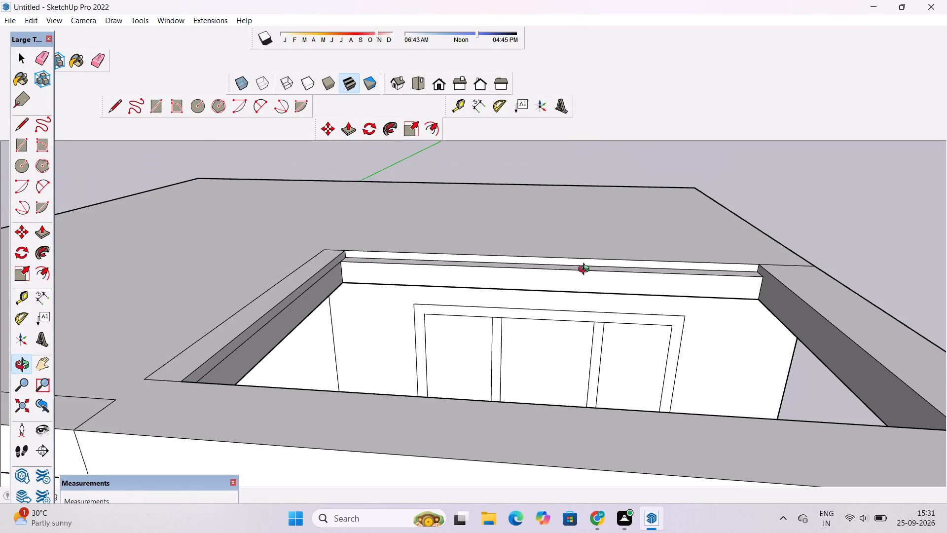
left_click_drag(576, 274, 565, 332, "shift")
scroll(573, 349, "up", 2)
left_click_drag(573, 349, 546, 360, "shift")
scroll(559, 354, "up", 2)
left_click_drag(559, 353, 533, 352, "shift")
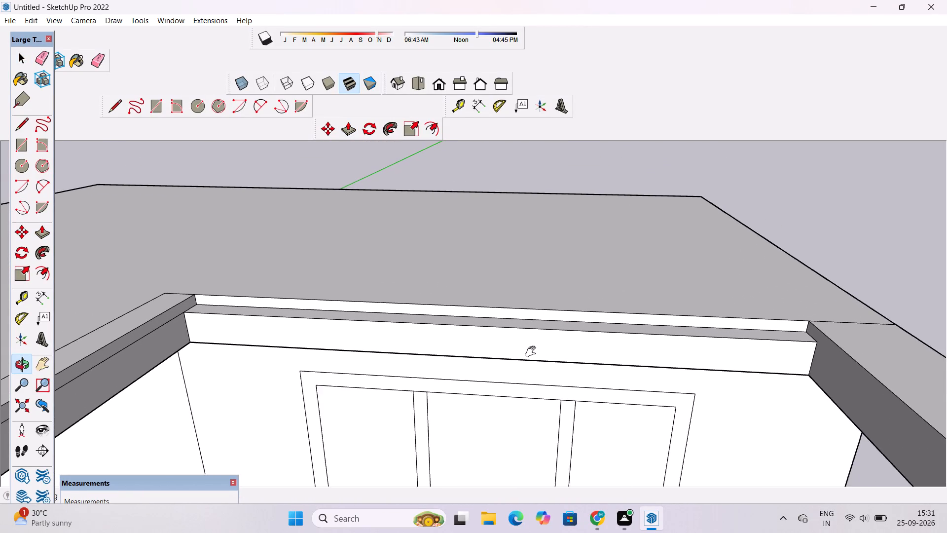
left_click_drag(533, 352, 509, 353, "shift")
key("p")
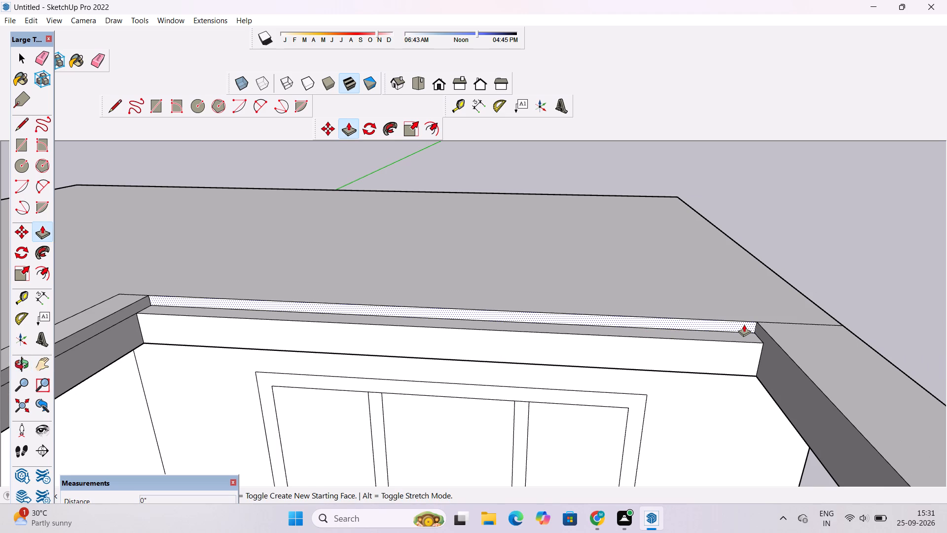
left_click(744, 324)
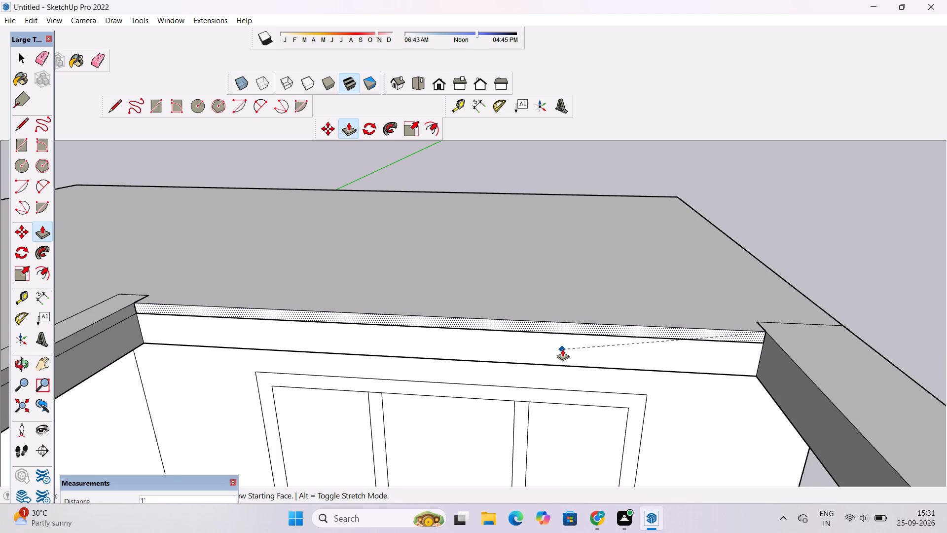
left_click(562, 349)
Erase the leftover outline of the solid-wall side's extension on the roof's top surface.
scroll(562, 349, "down", 4)
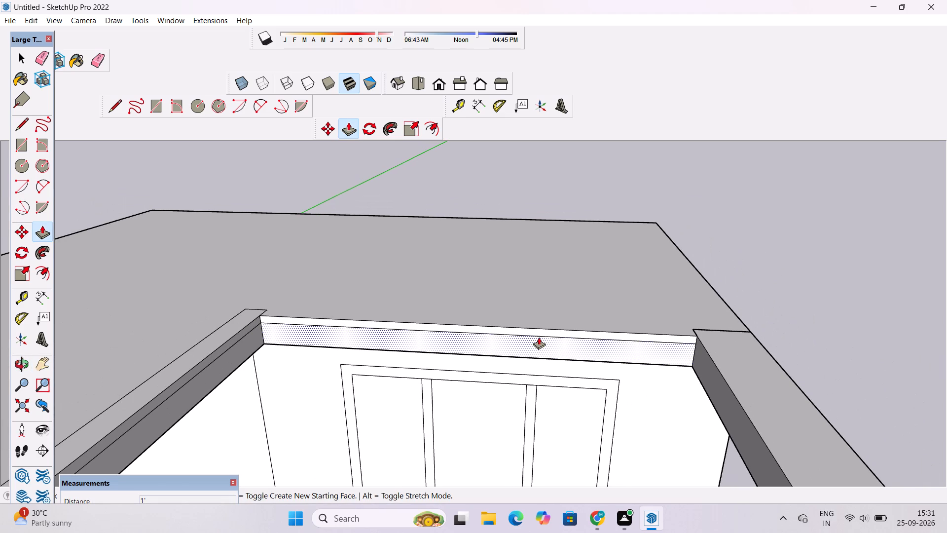
key("o")
scroll(529, 331, "down", 3)
scroll(528, 331, "up", 3)
left_click_drag(524, 320, 508, 351)
scroll(400, 311, "up", 5)
scroll(400, 311, "down", 6)
left_click_drag(415, 365, 387, 377)
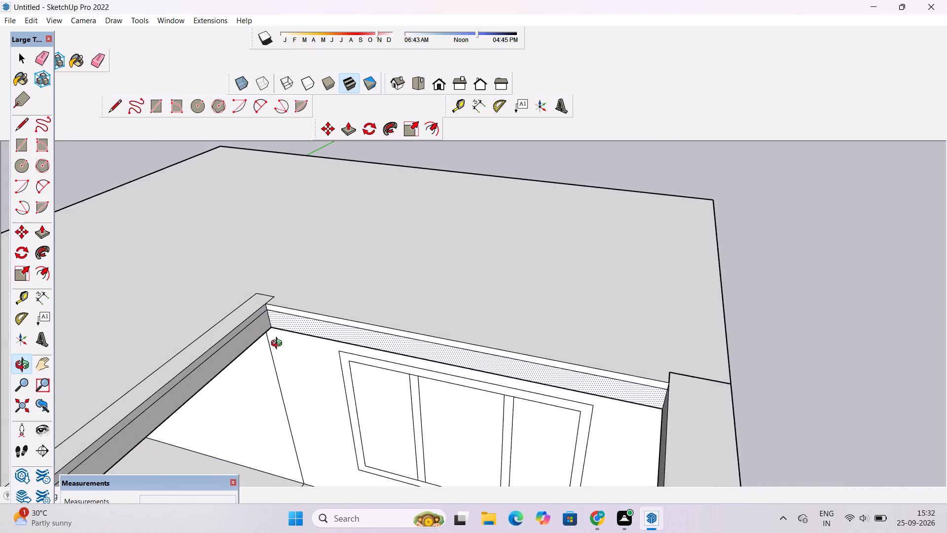
scroll(258, 336, "down", 3)
left_click_drag(270, 344, 230, 358)
scroll(226, 349, "down", 2)
left_click_drag(226, 349, 303, 321, "shift")
left_click_drag(303, 321, 303, 325)
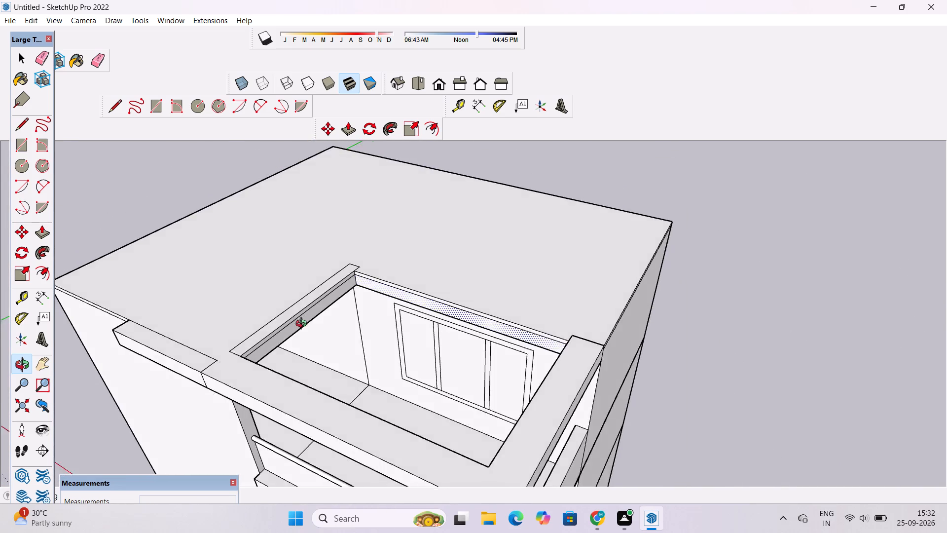
left_click_drag(303, 325, 296, 370)
left_click_drag(263, 339, 295, 336, "shift")
scroll(296, 323, "up", 1)
left_click_drag(287, 316, 295, 309, "shift")
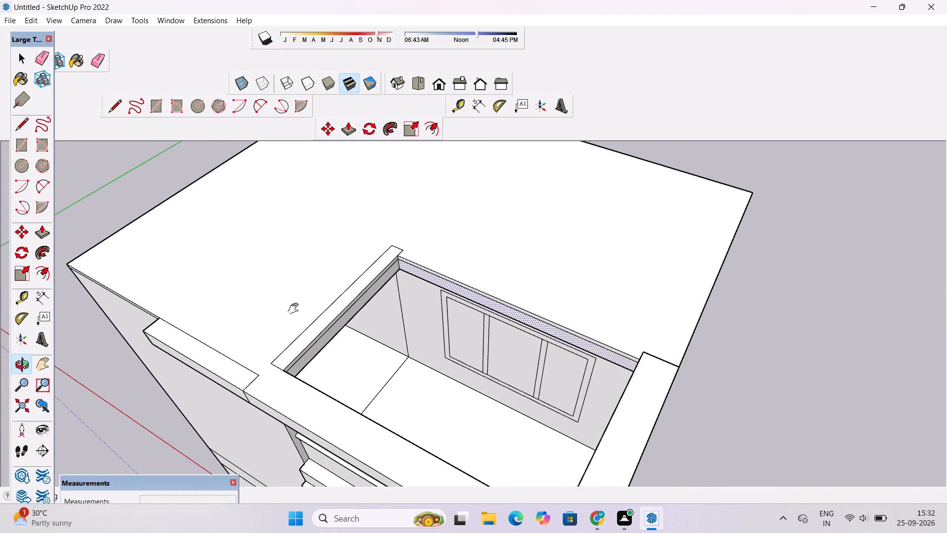
left_click_drag(359, 302, 350, 322)
key("e")
scroll(350, 322, "up", 3)
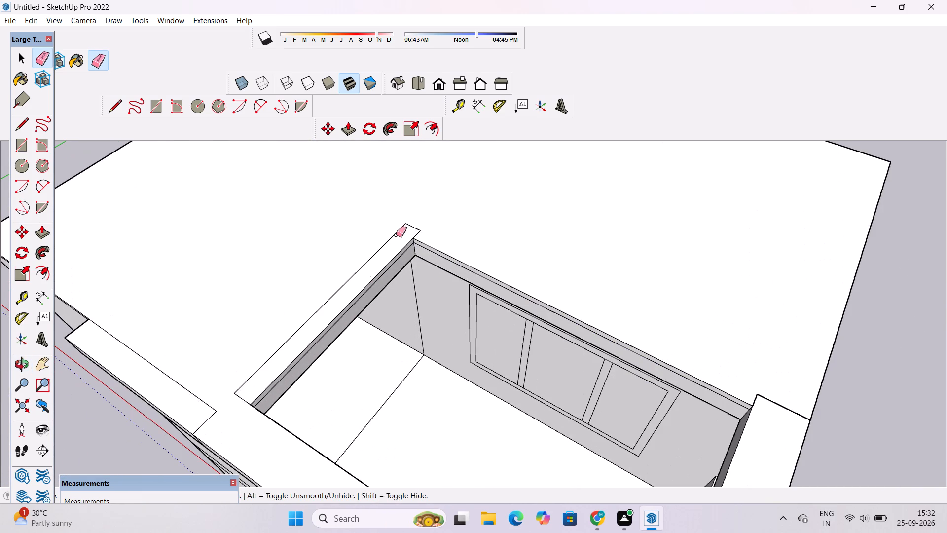
left_click_drag(408, 219, 400, 229)
left_click_drag(417, 220, 418, 232)
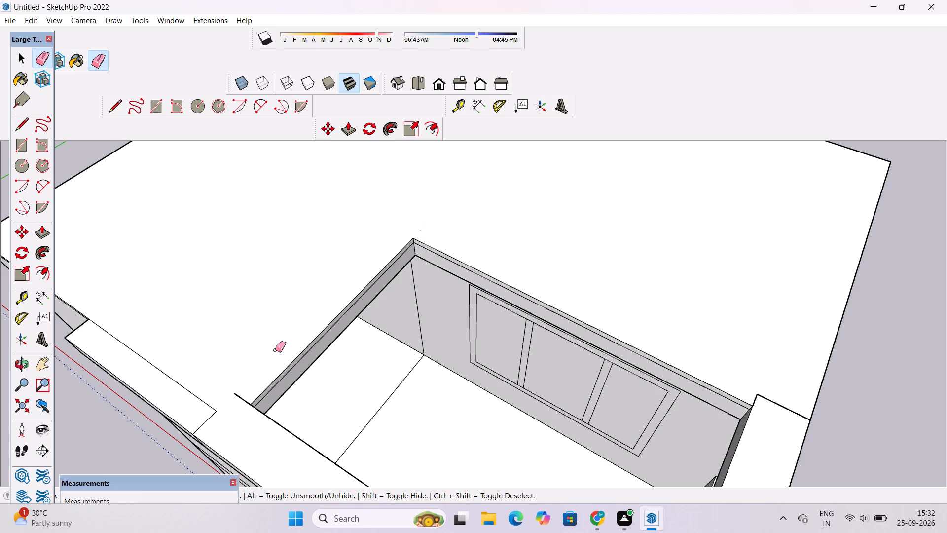
left_click_drag(255, 381, 240, 401)
Examine the narrowed roof opening and its extended edges from the front and from below.
key("o")
scroll(286, 371, "down", 5)
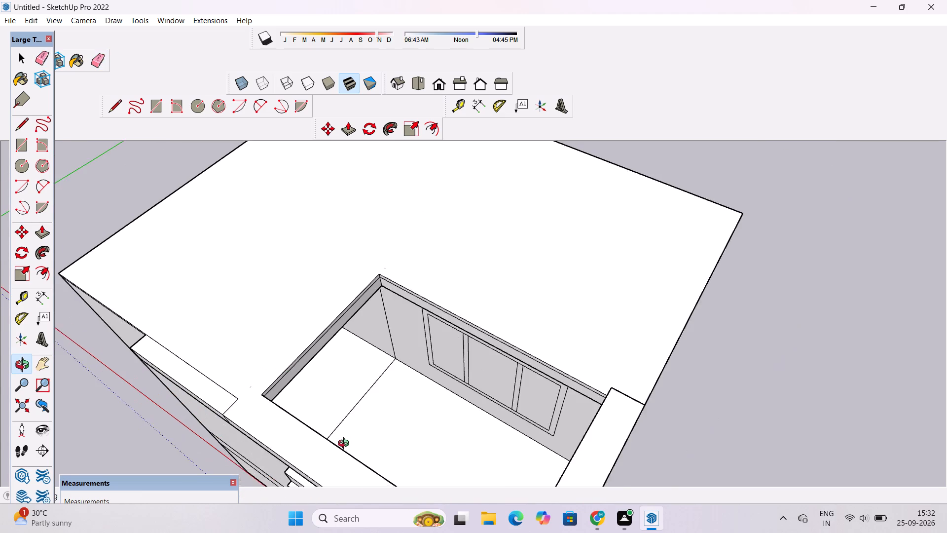
left_click_drag(346, 444, 347, 170)
left_click_drag(337, 182, 480, 225)
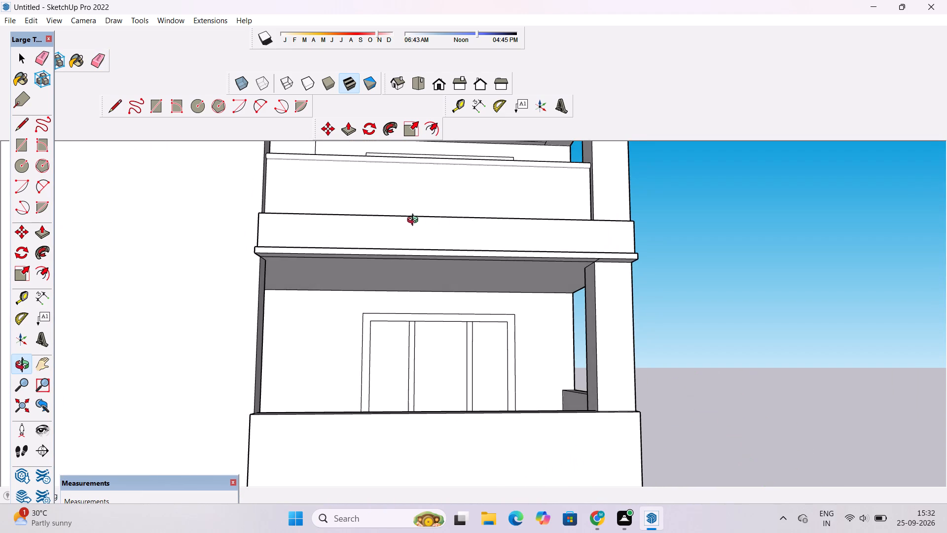
left_click_drag(415, 221, 367, 375, "shift")
scroll(266, 248, "up", 5)
left_click_drag(382, 250, 384, 203)
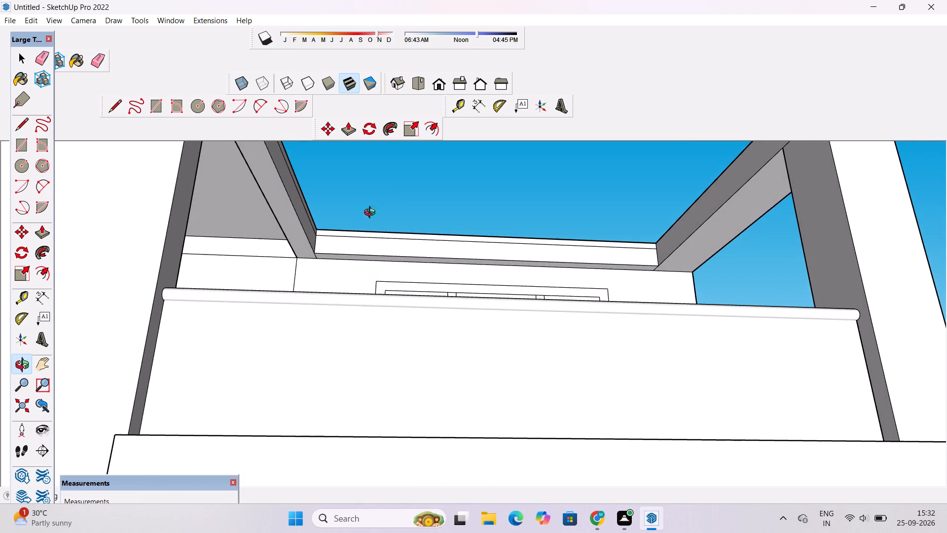
scroll(364, 230, "down", 6)
left_click_drag(360, 248, 358, 313)
scroll(344, 218, "up", 3)
left_click_drag(344, 218, 333, 250)
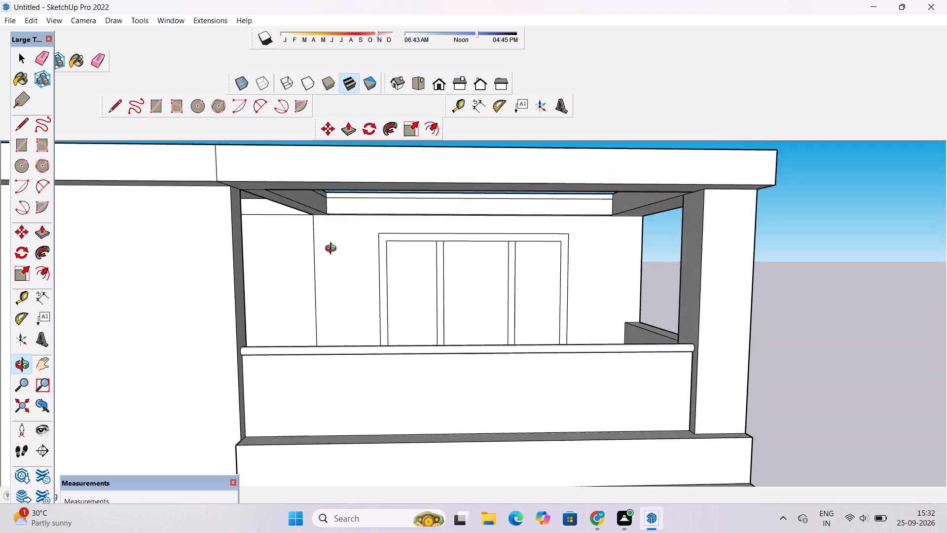
Erase the horizontal seam line along the inner face of the roof opening's extended solid-wall side.
left_click_drag(333, 250, 219, 315)
left_click_drag(219, 311, 218, 305)
scroll(289, 183, "up", 4)
left_click_drag(289, 182, 291, 217)
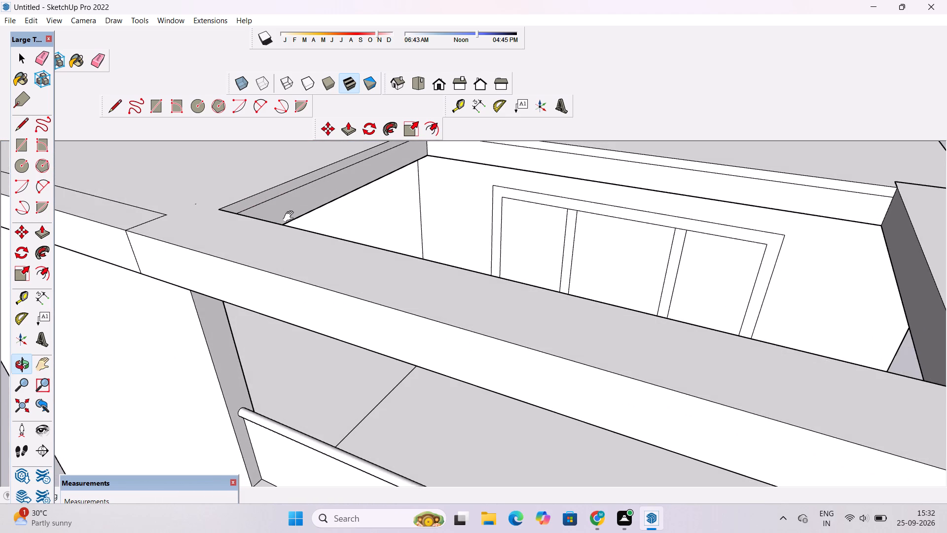
scroll(285, 202, "up", 1)
key("r")
key("e")
left_click(278, 192)
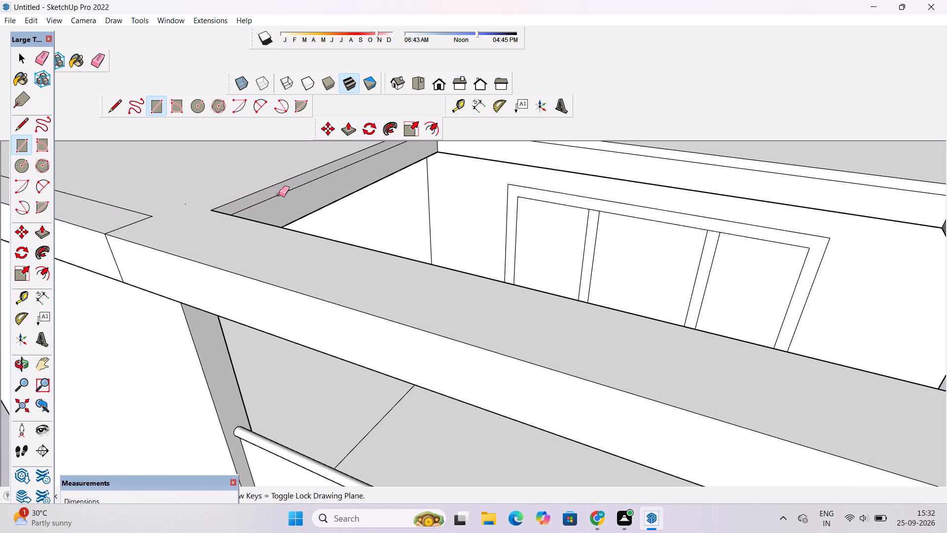
key("o")
scroll(279, 195, "down", 4)
left_click_drag(301, 336, 309, 163)
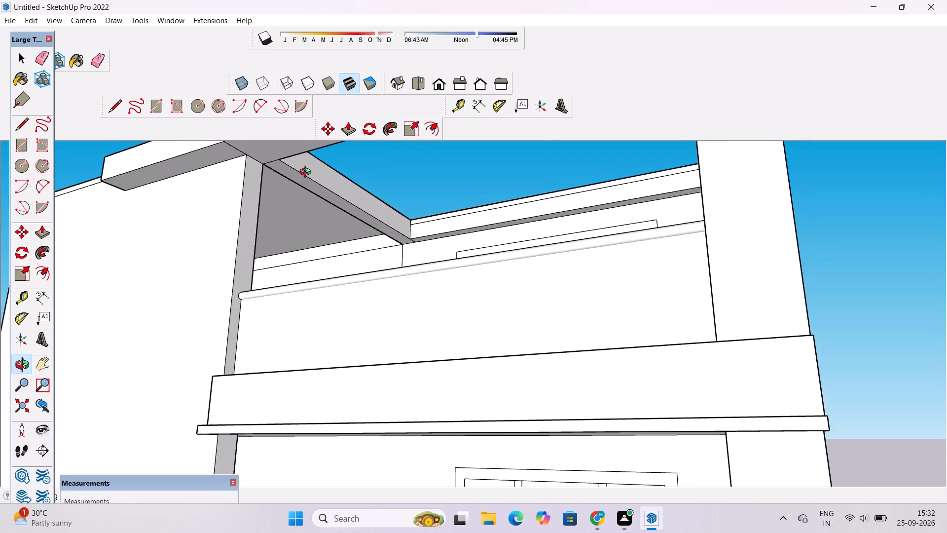
Erase the horizontal seam and the vertical seam beside the window on the upper balcony's back wall.
left_click_drag(299, 203, 407, 253)
left_click_drag(357, 262, 353, 276)
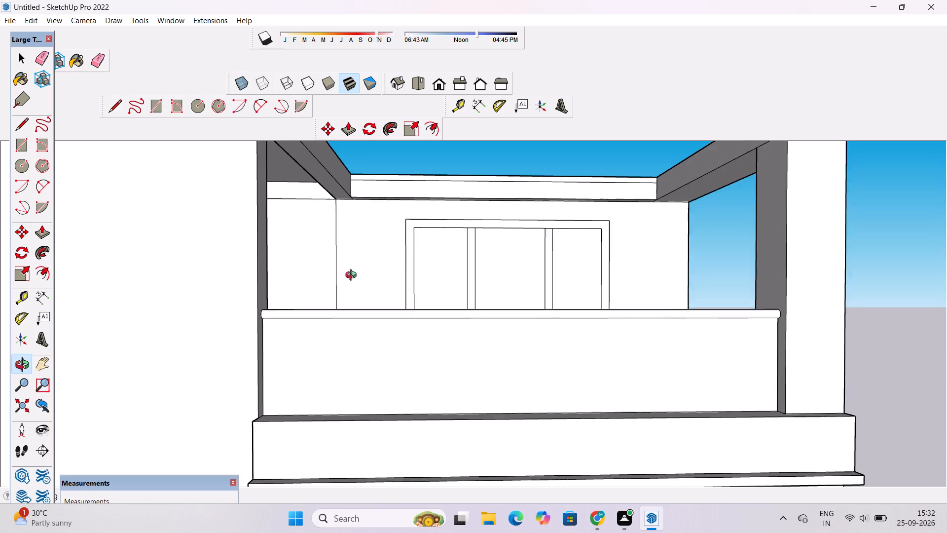
left_click_drag(353, 276, 349, 294)
scroll(303, 224, "up", 3)
left_click_drag(303, 219, 305, 199)
key("e")
left_click_drag(300, 165, 303, 177)
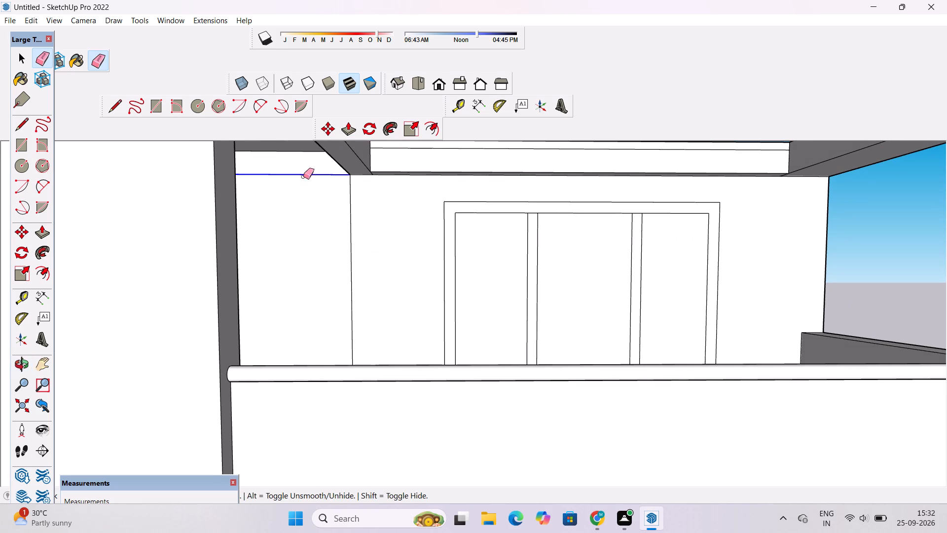
left_click_drag(303, 177, 308, 181)
left_click_drag(345, 206, 347, 216)
left_click_drag(367, 222, 341, 250)
Erase the horizontal seam along the roof opening's inner face above the window.
key("o")
scroll(341, 256, "down", 4)
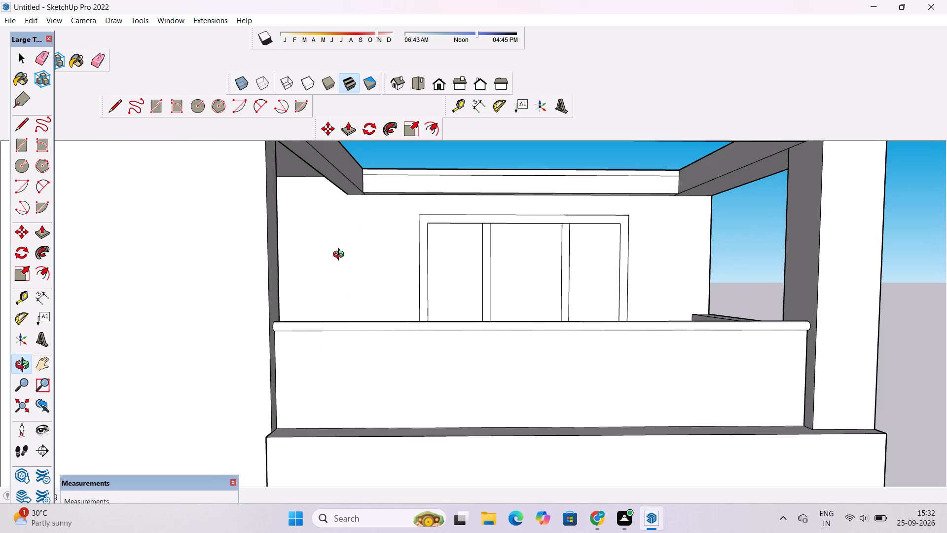
left_click_drag(341, 256, 347, 290)
left_click_drag(351, 274, 327, 331, "shift")
scroll(323, 310, "down", 4)
left_click_drag(322, 299, 355, 321)
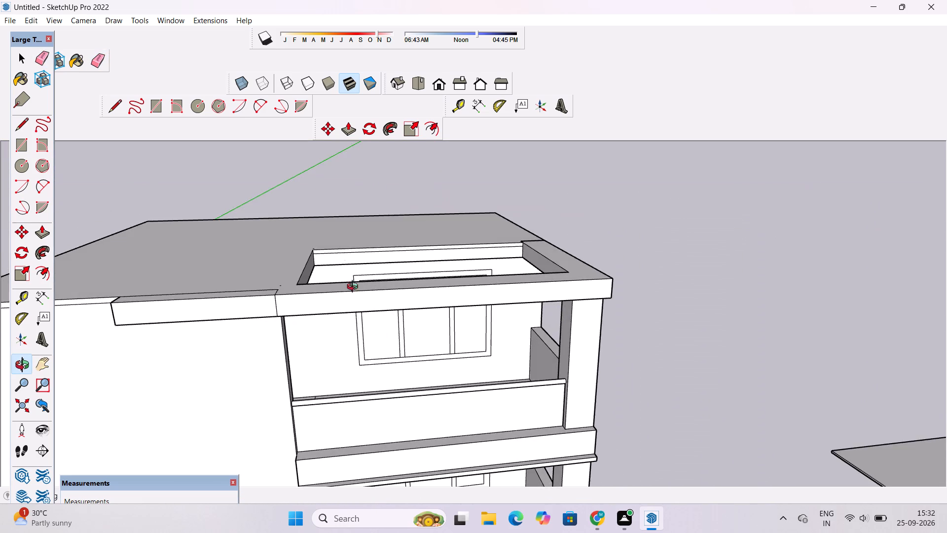
scroll(346, 261, "up", 3)
left_click_drag(346, 261, 323, 278, "shift")
scroll(335, 271, "up", 3, "shift")
scroll(385, 276, "up", 1)
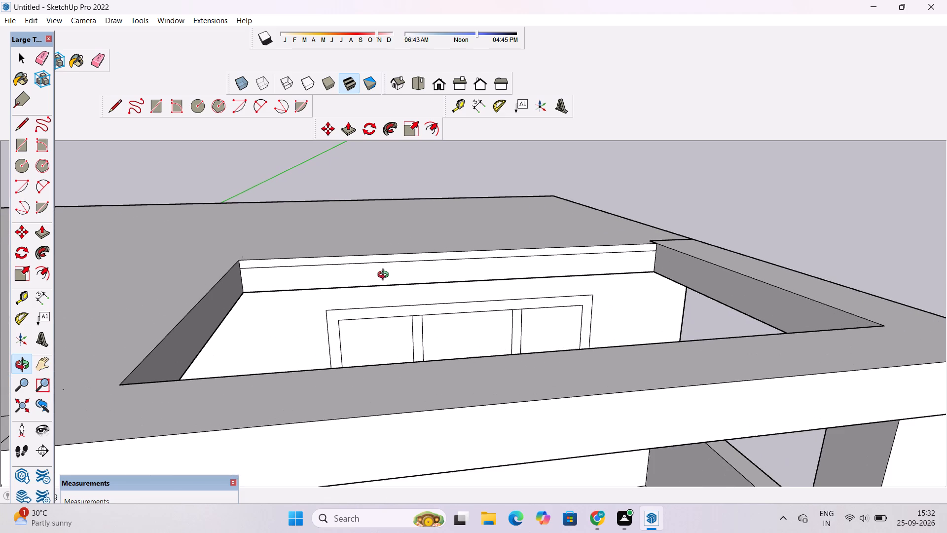
key("e")
scroll(385, 273, "up", 3)
left_click(390, 259)
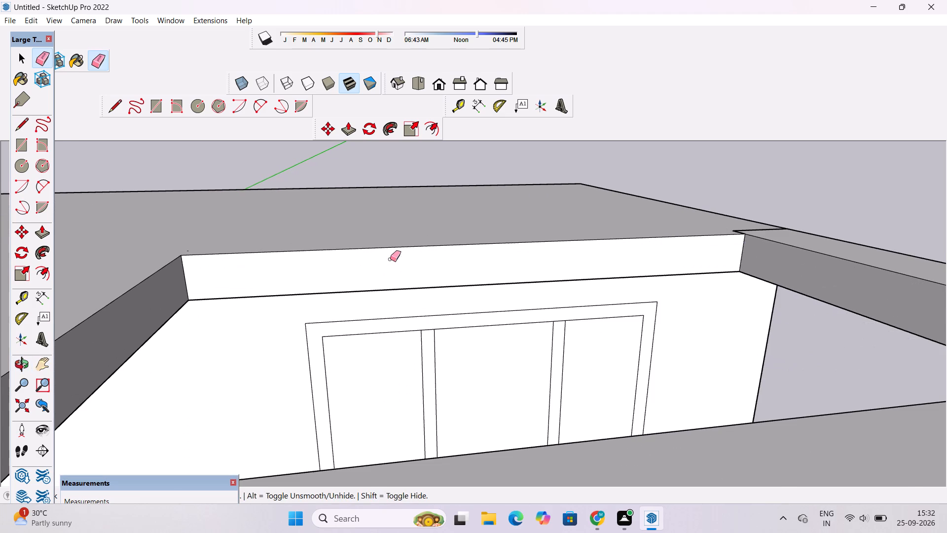
Erase the short seam on the underside of the roof opening, at the open-side corner by the window wall.
scroll(390, 259, "down", 5)
key("o")
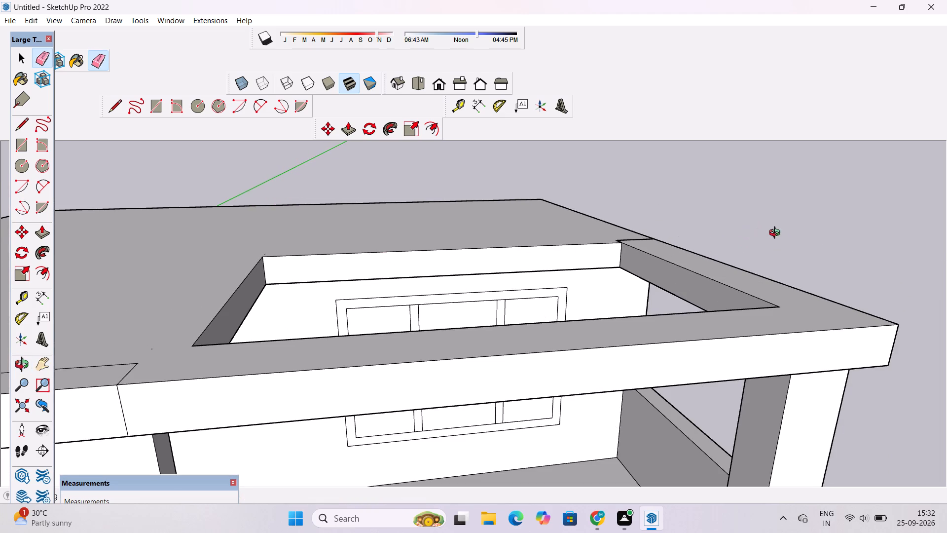
left_click_drag(806, 231, 685, 49)
left_click(685, 49)
left_click_drag(702, 185, 608, 216)
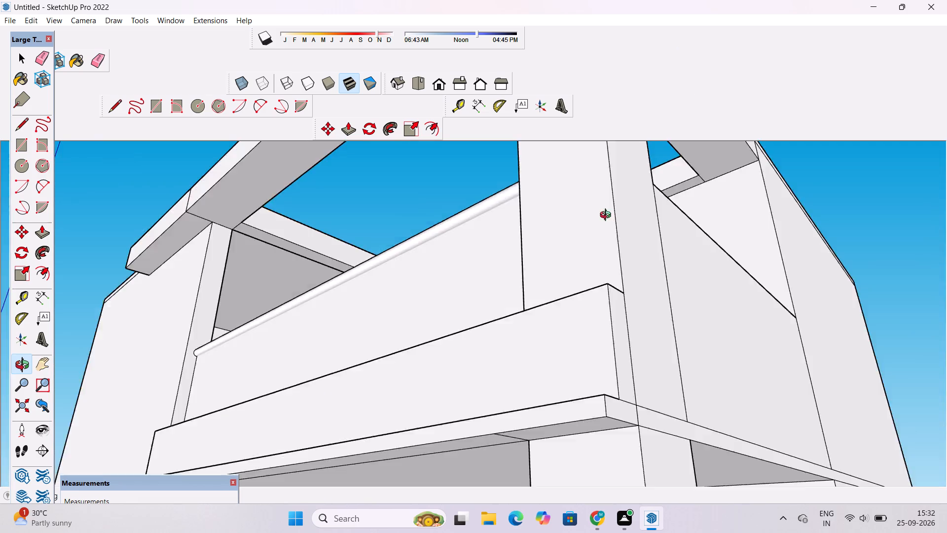
left_click_drag(608, 216, 591, 250)
scroll(608, 221, "down", 3)
left_click_drag(619, 206, 505, 334, "shift")
left_click_drag(678, 228, 671, 170)
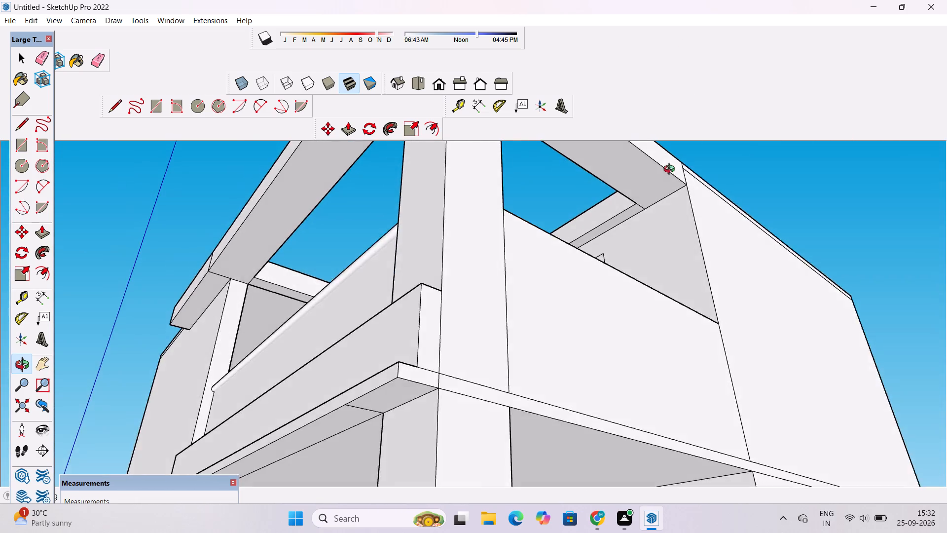
left_click_drag(666, 170, 596, 226, "shift")
scroll(595, 229, "up", 5)
key("e")
scroll(599, 250, "up", 3)
left_click_drag(580, 263, 554, 276)
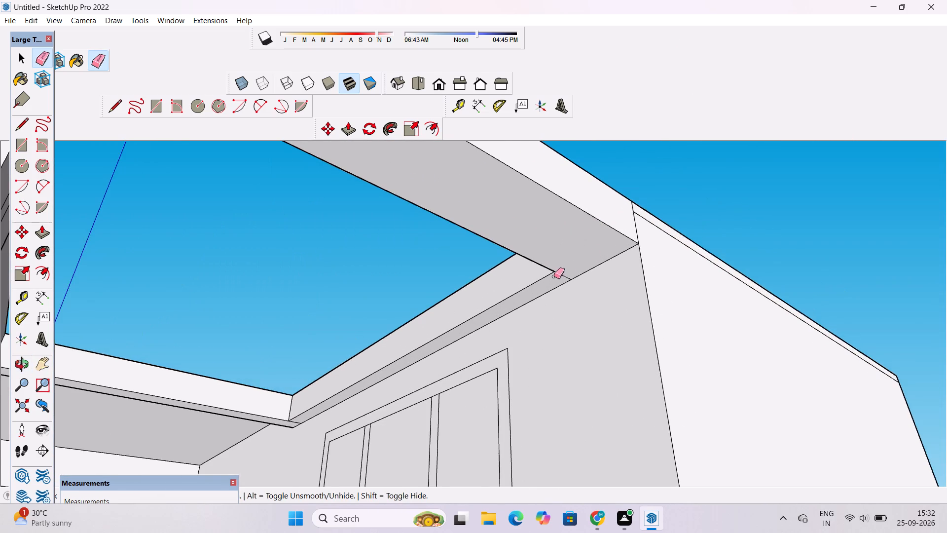
left_click_drag(554, 276, 550, 283)
Erase the two leftover outline lines on the roof's top surface at the opening's rear open-side corner.
scroll(551, 274, "down", 4)
key("i")
key("o")
scroll(556, 271, "down", 6)
left_click_drag(569, 241, 588, 325)
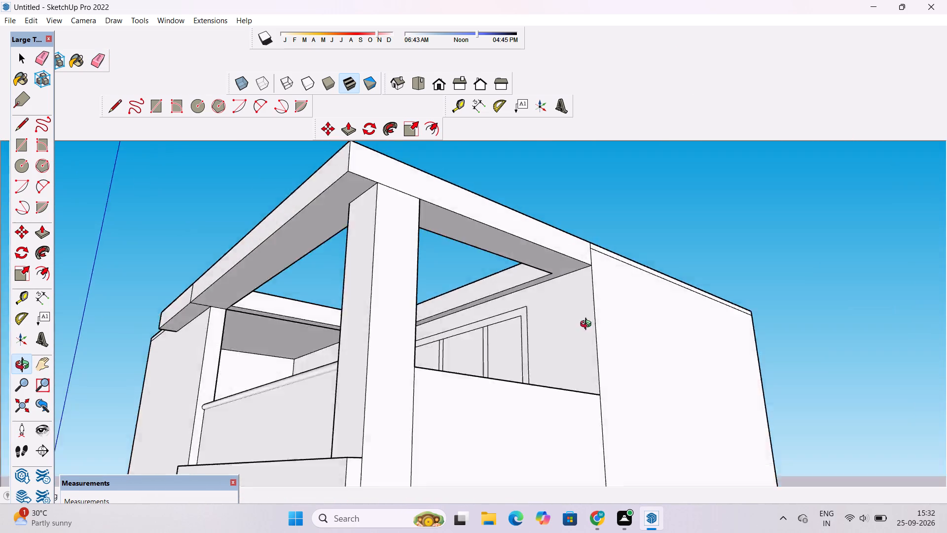
left_click_drag(588, 325, 616, 341)
left_click_drag(523, 250, 700, 343)
left_click_drag(602, 264, 590, 356)
scroll(555, 263, "up", 3)
left_click_drag(556, 261, 552, 280)
left_click_drag(557, 226, 556, 261)
left_click(556, 261)
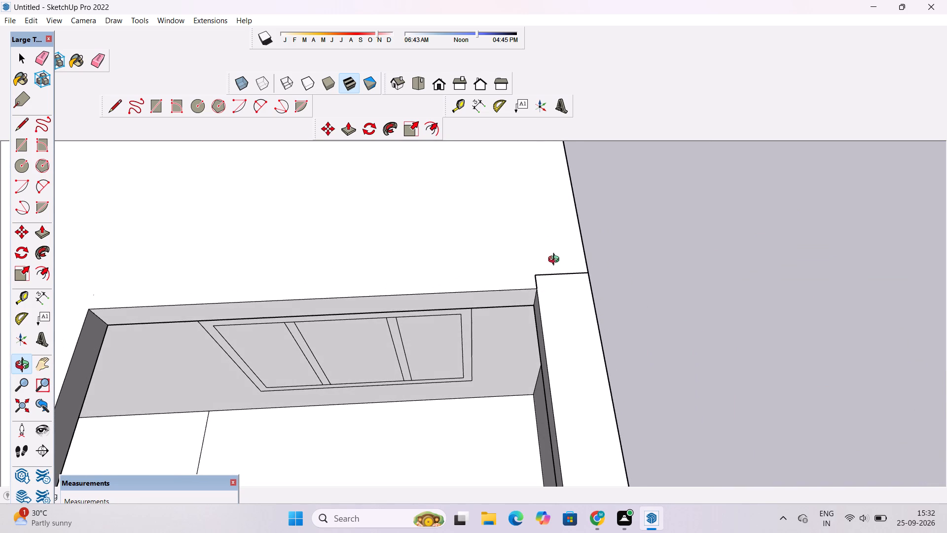
left_click(552, 259, "shift")
key("e")
left_click_drag(556, 255, 552, 290)
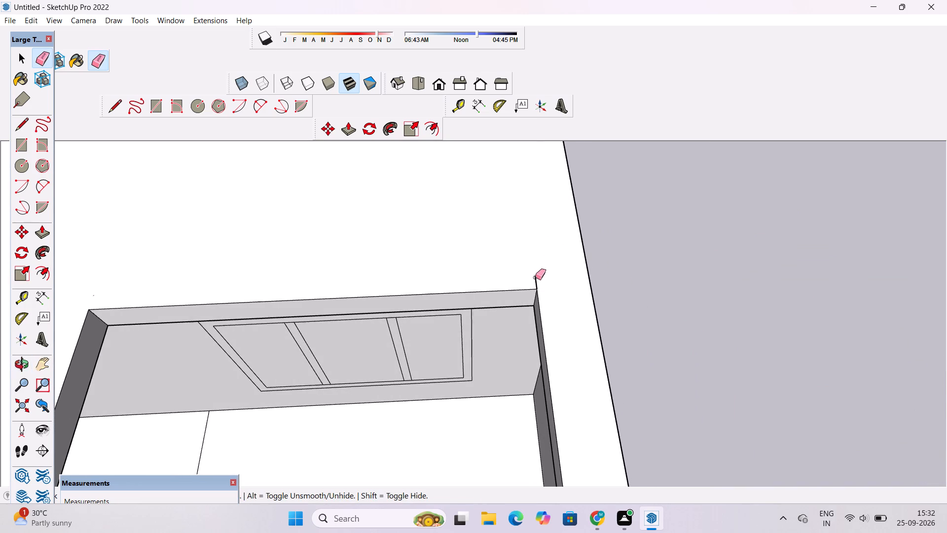
scroll(534, 275, "up", 5)
left_click_drag(534, 271, 534, 283)
left_click(534, 283)
left_click_drag(540, 284, 538, 288)
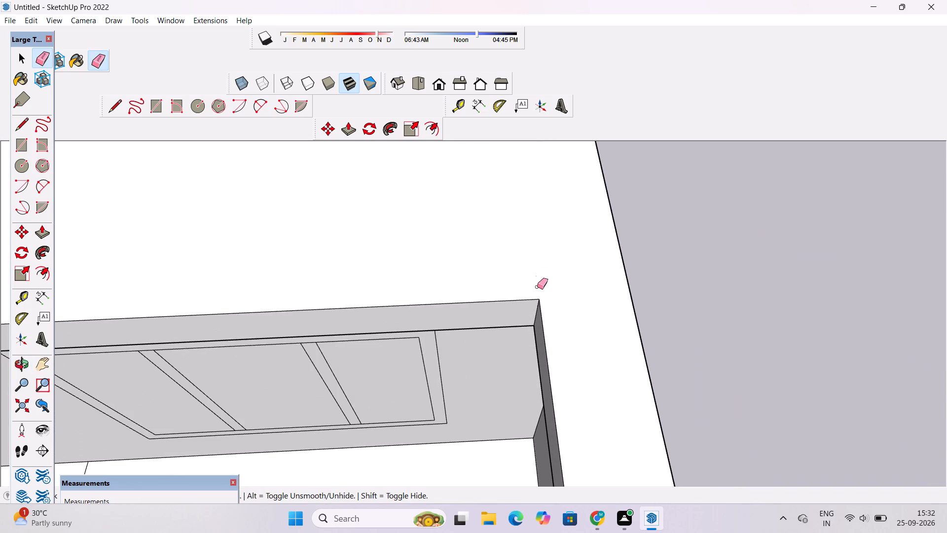
Examine the roof opening's edges from above and from beneath for remaining seams.
key("o")
scroll(537, 283, "down", 5)
left_click_drag(538, 300, 523, 224)
left_click(522, 221)
scroll(521, 220, "down", 3)
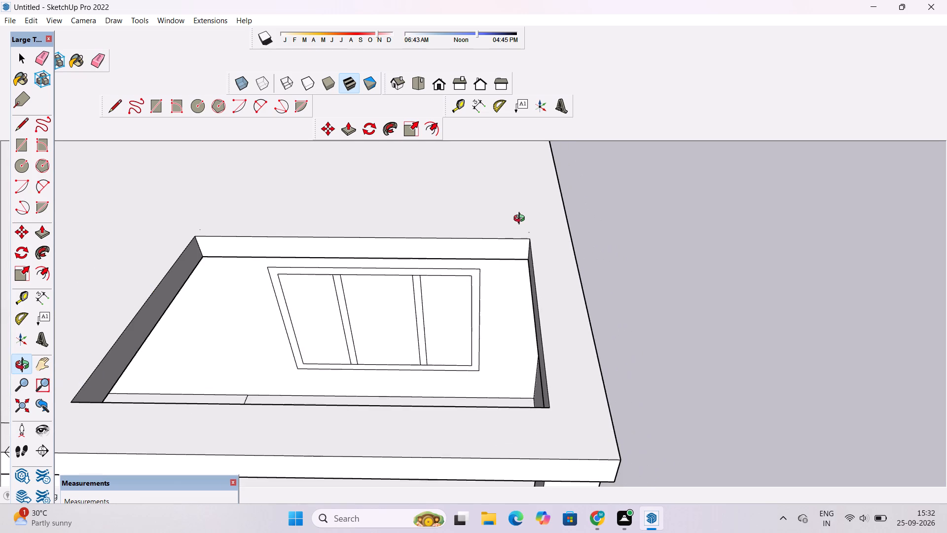
left_click_drag(517, 282, 505, 196)
left_click(505, 196)
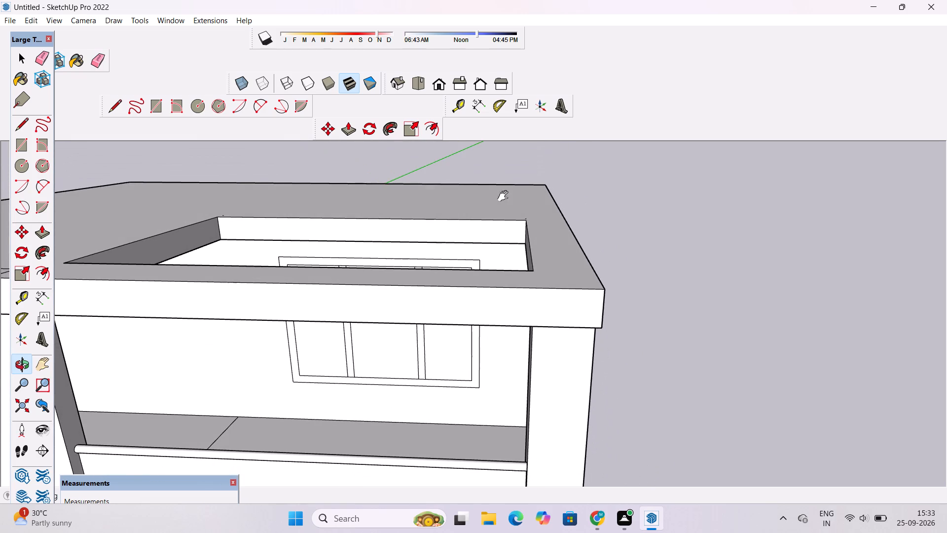
left_click_drag(505, 196, 516, 240, "shift")
left_click_drag(526, 323, 527, 234)
scroll(523, 217, "down", 4)
scroll(285, 268, "up", 7)
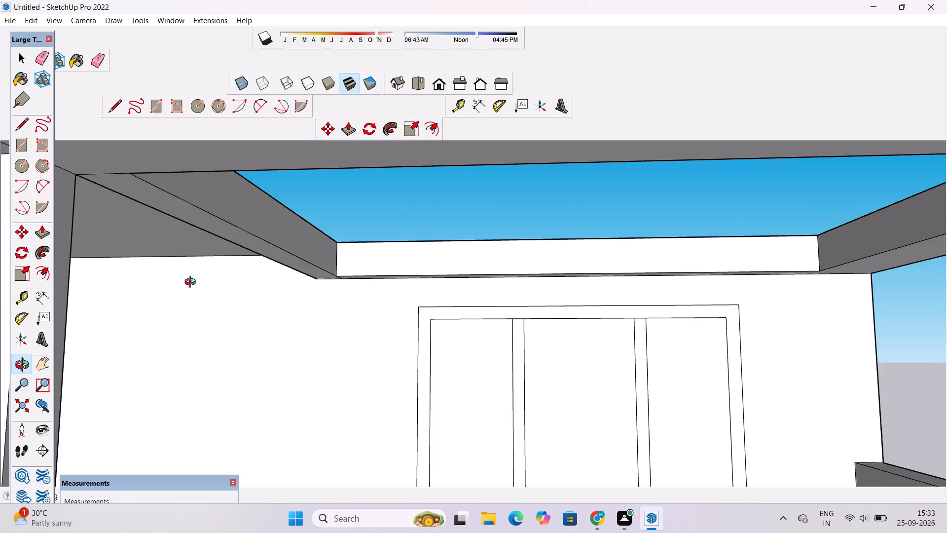
Erase the leftover seam lines on the roof's top surface where the front projection meets the roof slab.
left_click_drag(196, 279, 295, 265, "shift")
scroll(303, 261, "down", 4)
left_click_drag(304, 261, 317, 317)
scroll(306, 286, "down", 4)
left_click_drag(305, 288, 295, 379)
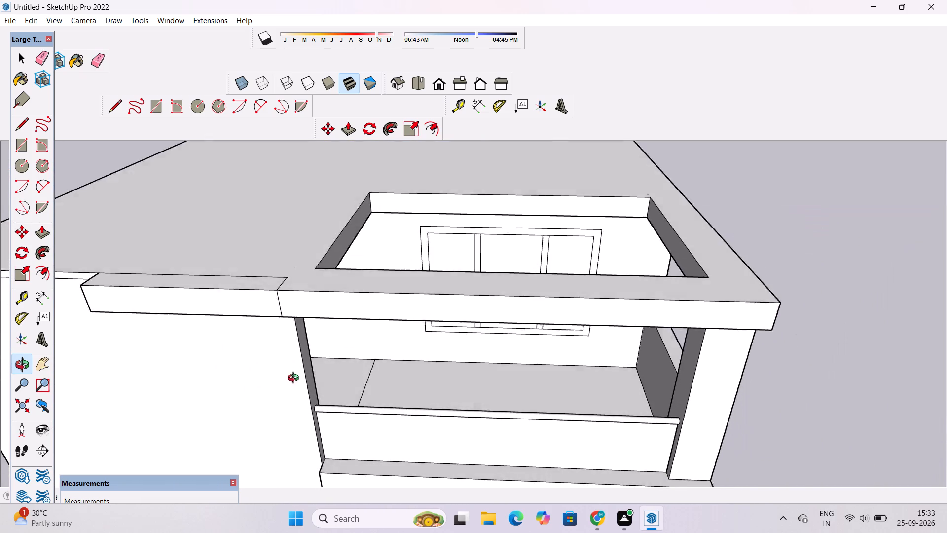
left_click_drag(295, 379, 321, 388)
left_click_drag(217, 305, 395, 287)
left_click_drag(382, 325, 351, 326)
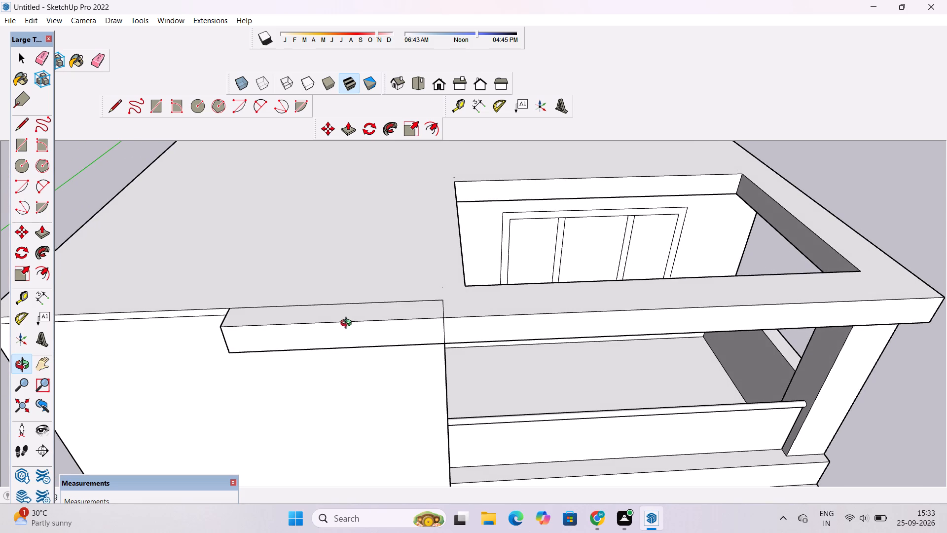
key("e")
left_click_drag(357, 288, 448, 309)
left_click(451, 306)
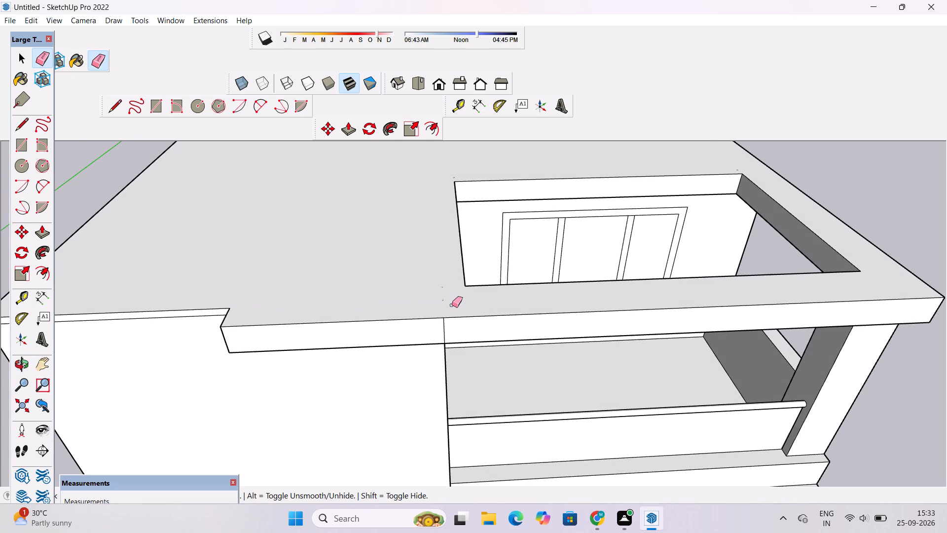
Erase the vertical seam across the roof projection's front face and its continuation on the underside.
key("o")
scroll(442, 305, "down", 4)
left_click_drag(601, 324, 463, 223)
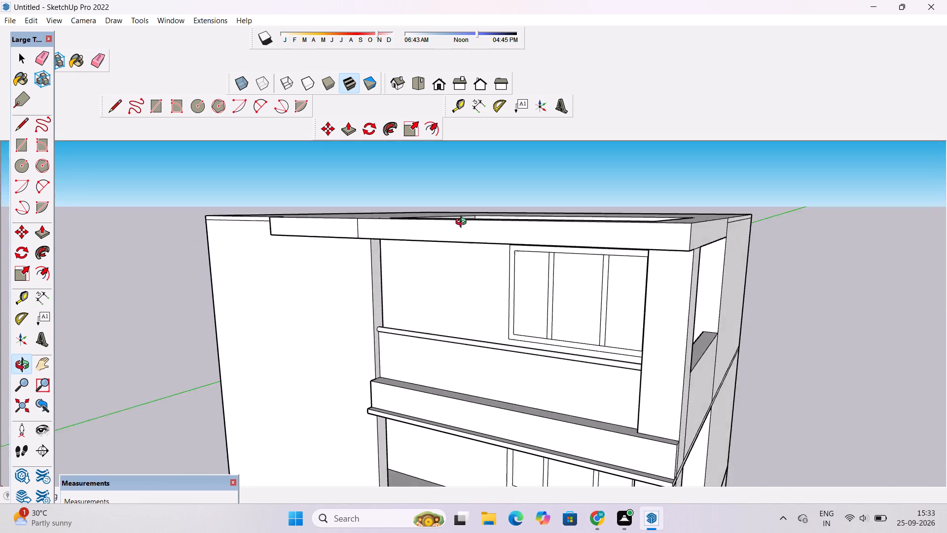
left_click_drag(463, 223, 459, 220)
left_click(459, 220)
scroll(485, 256, "up", 3)
left_click_drag(458, 266, 295, 163)
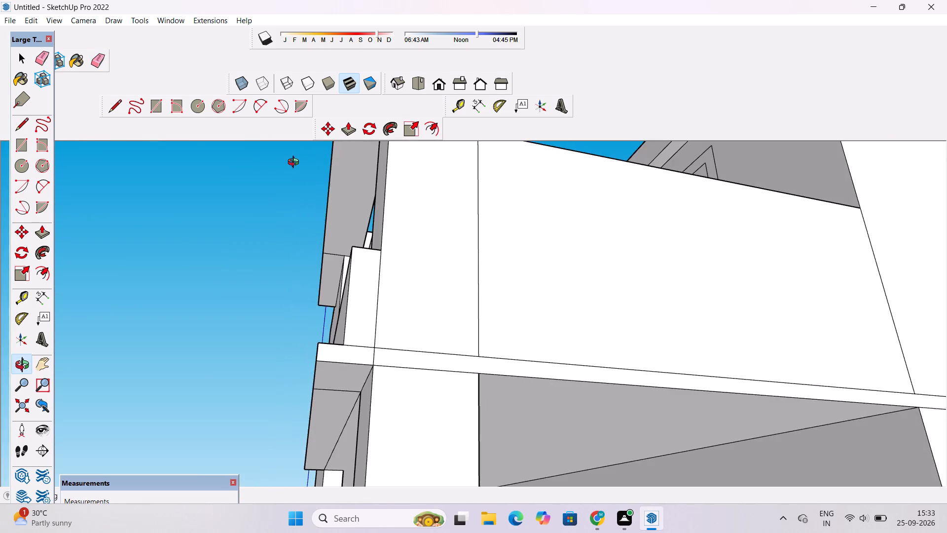
left_click_drag(295, 163, 419, 233)
left_click_drag(285, 219, 308, 152)
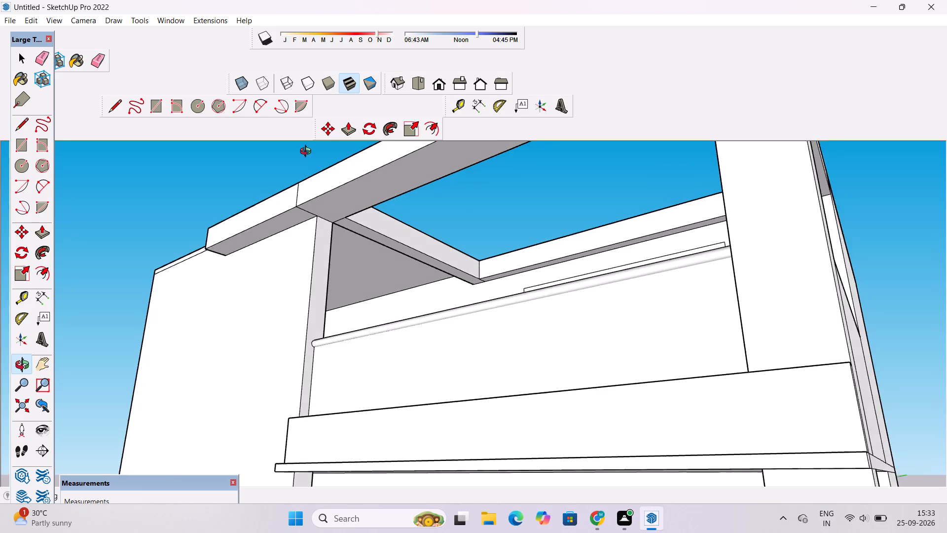
left_click_drag(308, 152, 424, 284)
scroll(424, 284, "down", 2)
scroll(342, 286, "up", 3)
left_click_drag(342, 260, 363, 157)
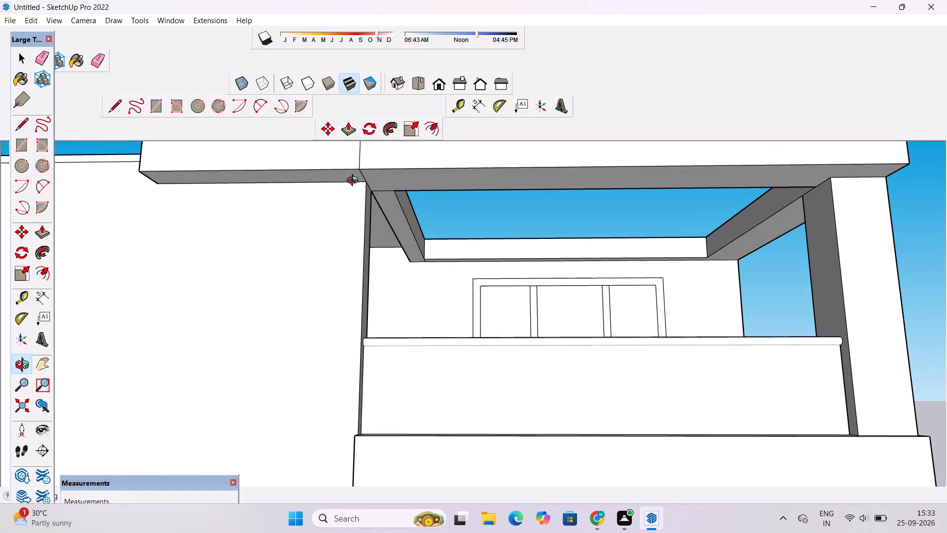
left_click_drag(355, 182, 376, 287, "shift")
left_click_drag(401, 305, 411, 234)
left_click_drag(404, 228, 386, 259, "shift")
key("e")
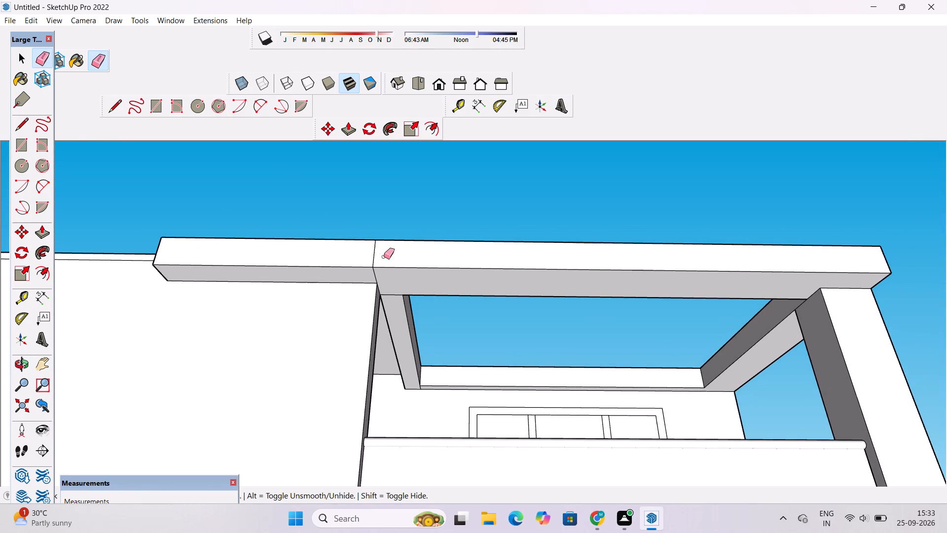
scroll(378, 251, "up", 3)
left_click_drag(373, 243, 373, 251)
scroll(371, 281, "up", 3)
left_click(373, 278)
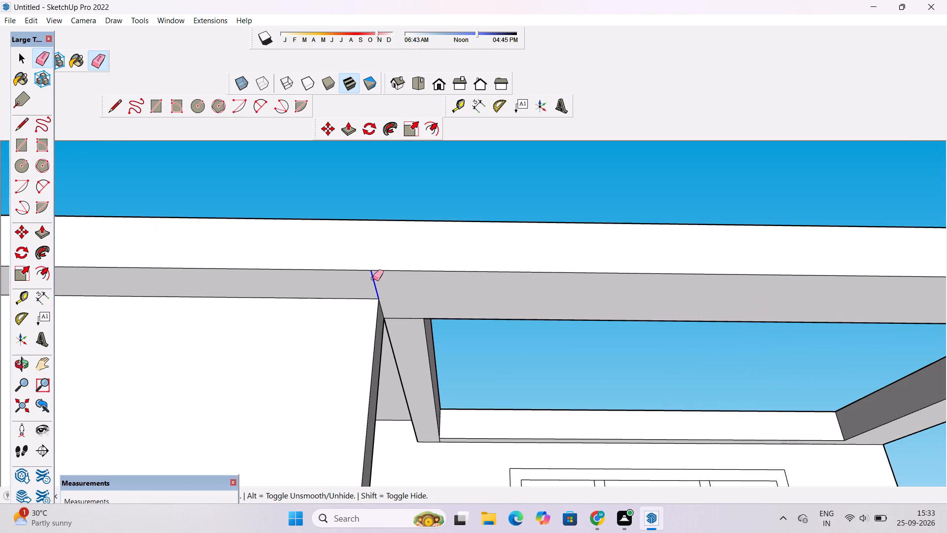
Examine the cleaned-up roof projection and balcony opening from the front and from above.
key("o")
scroll(373, 278, "down", 4)
left_click_drag(355, 282, 413, 326)
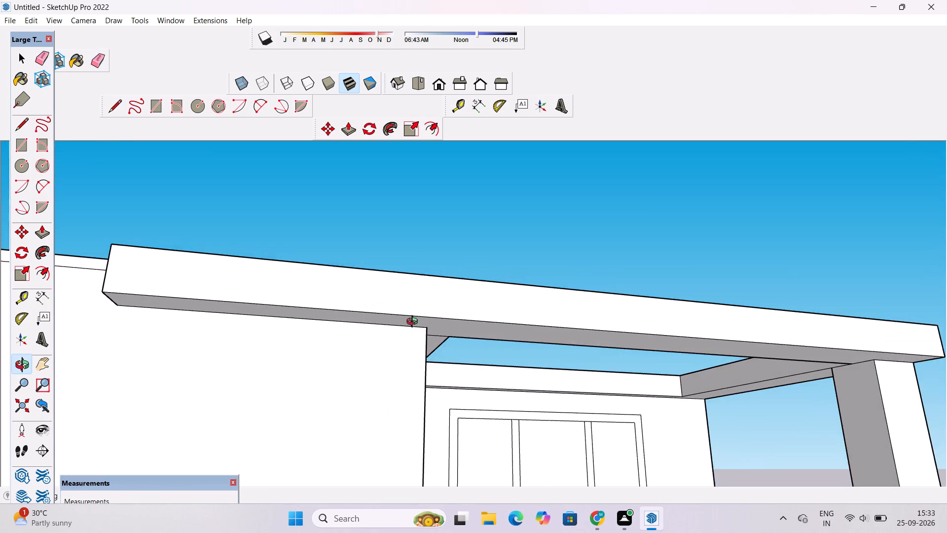
scroll(403, 307, "down", 4)
left_click_drag(377, 283, 377, 319)
scroll(376, 309, "down", 4)
scroll(376, 309, "up", 4)
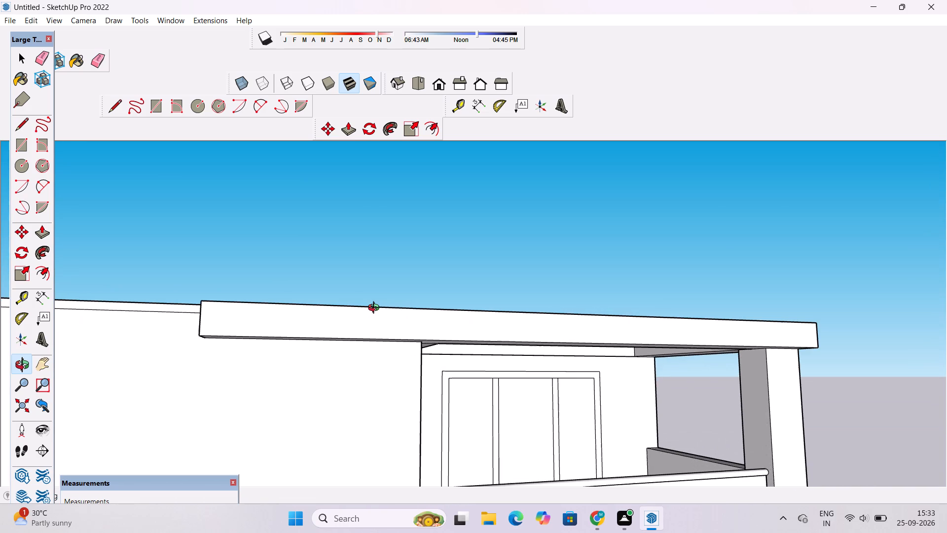
scroll(376, 309, "down", 4)
left_click_drag(376, 309, 391, 411)
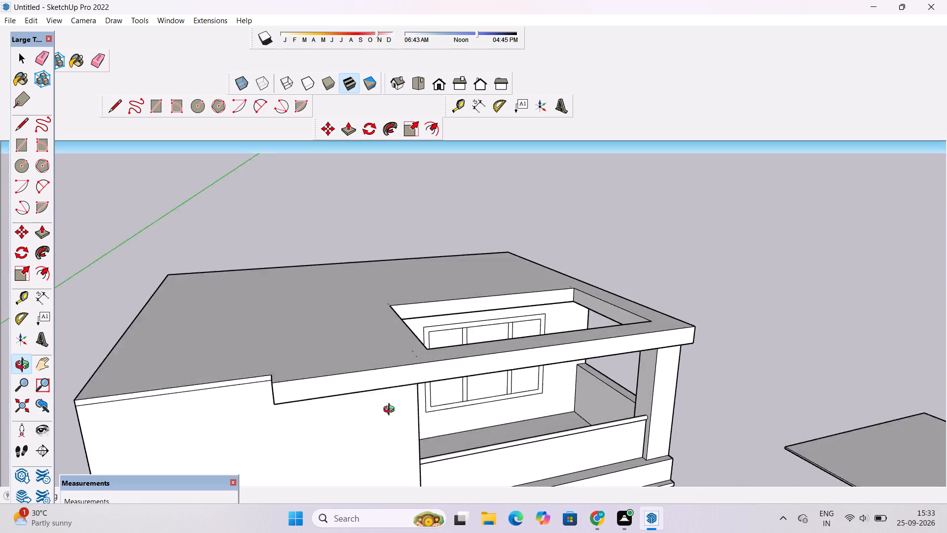
left_click_drag(391, 411, 356, 418)
left_click_drag(428, 357, 334, 356, "shift")
left_click_drag(330, 335, 324, 382)
left_click(324, 382)
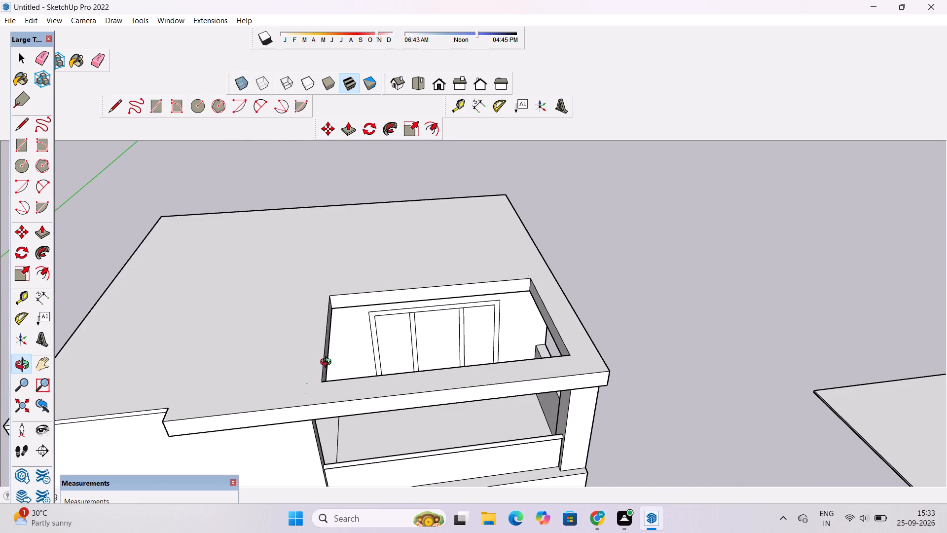
scroll(328, 357, "down", 4)
left_click_drag(329, 355, 352, 411)
left_click(352, 411)
left_click_drag(362, 391, 337, 392)
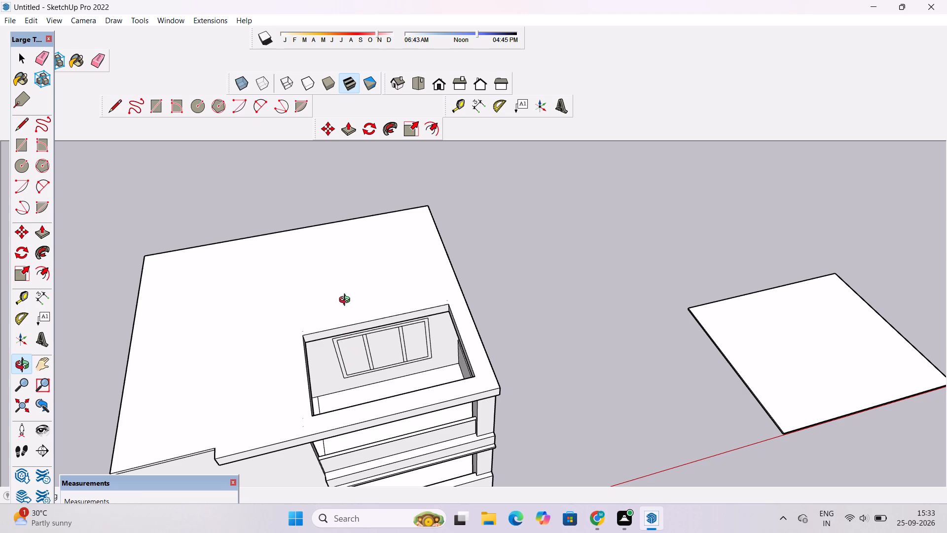
left_click_drag(349, 299, 338, 347)
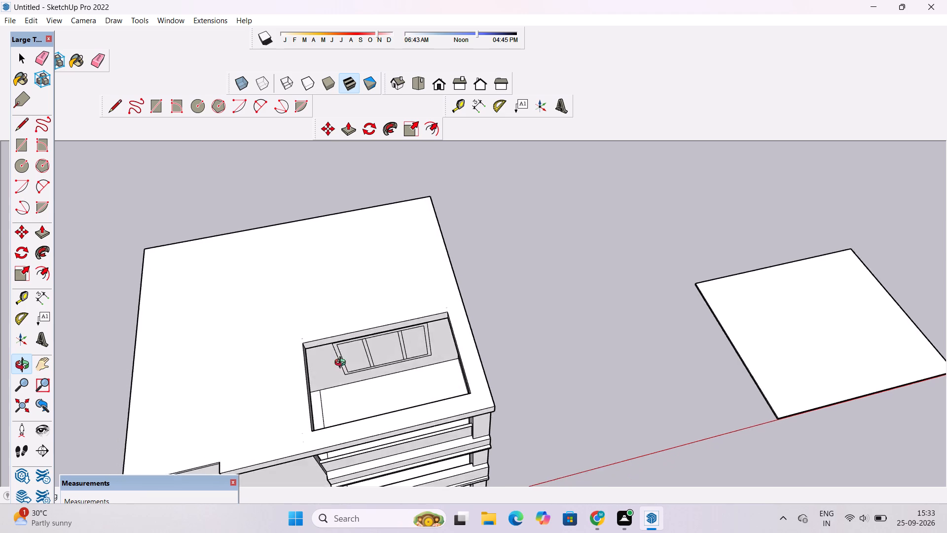
left_click_drag(347, 376, 282, 353)
left_click_drag(282, 346, 477, 354, "shift")
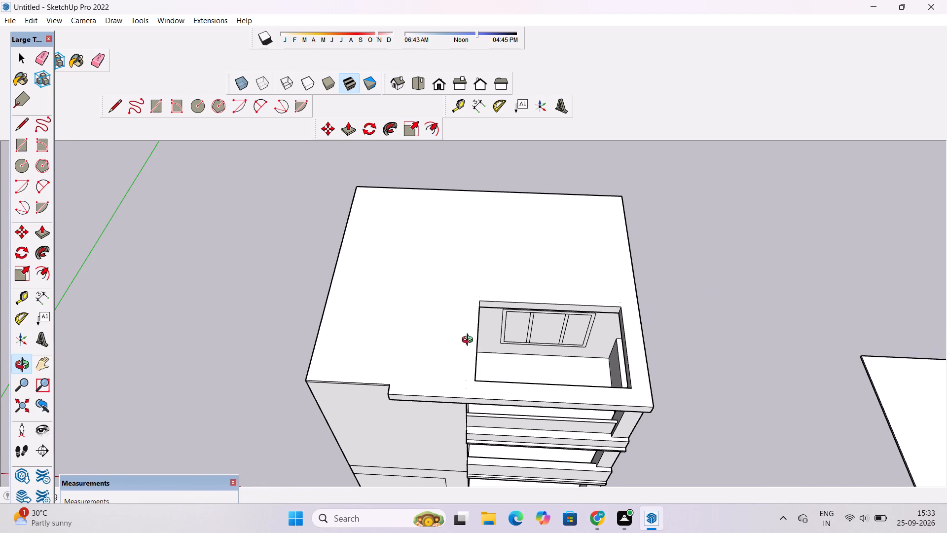
left_click_drag(482, 356, 495, 246)
scroll(510, 274, "up", 4)
left_click_drag(504, 283, 448, 292, "shift")
scroll(451, 284, "up", 3)
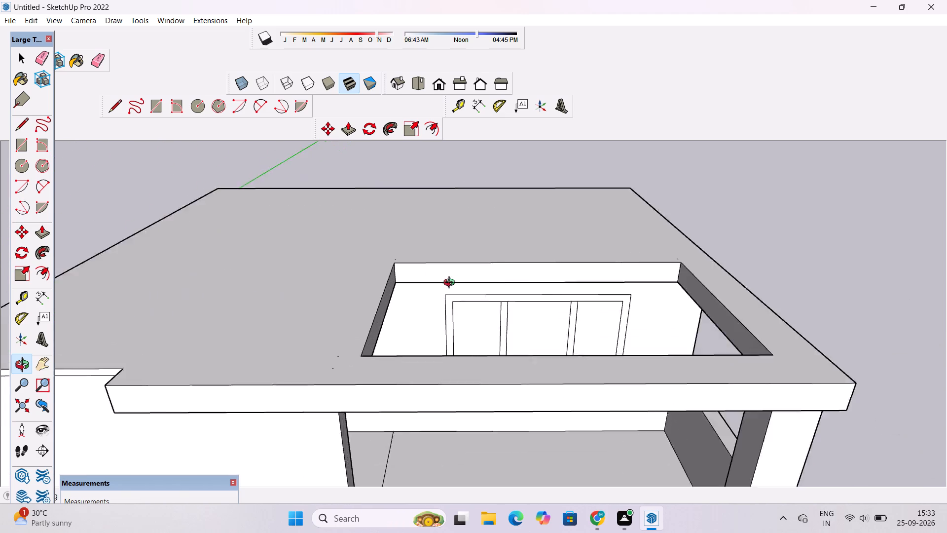
Draw a rectangle about 1' 5" by 1' 1 1/4" on the roof opening's inner back face, near its corner above the window wall.
scroll(451, 284, "up", 2)
left_click_drag(451, 283, 446, 282, "shift")
key("r")
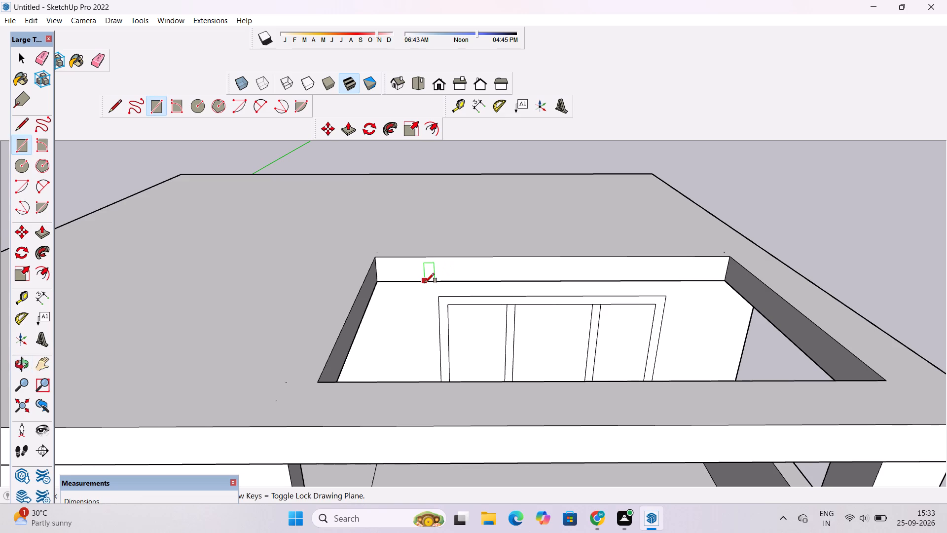
scroll(424, 283, "up", 3)
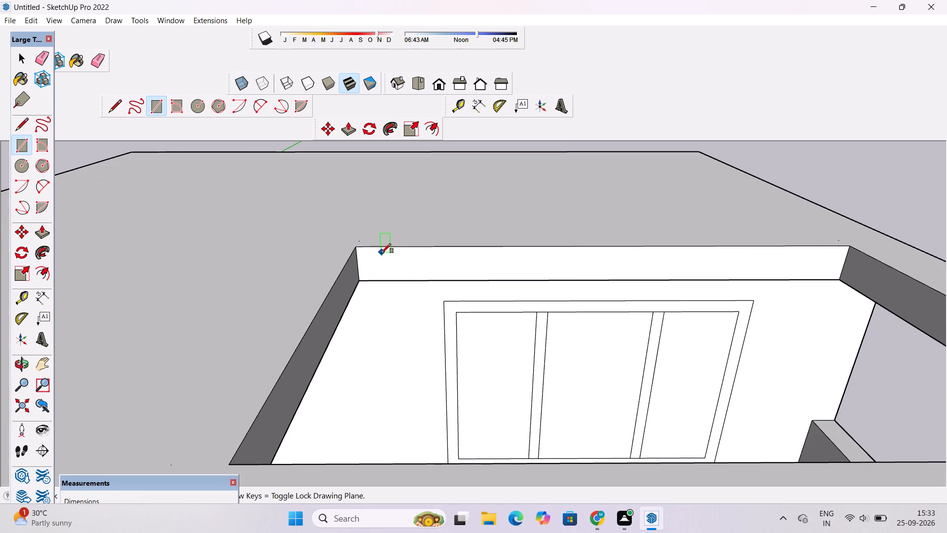
double_click(385, 254)
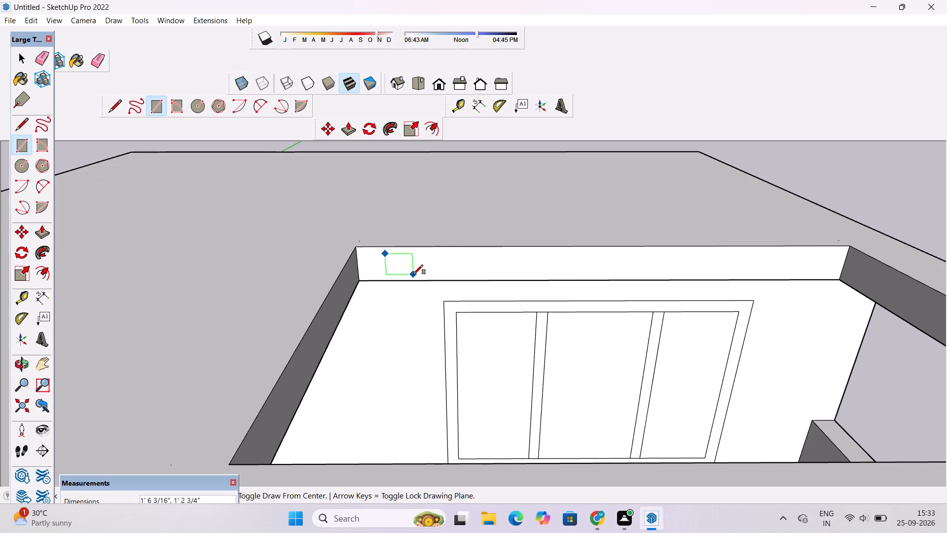
left_click(411, 271)
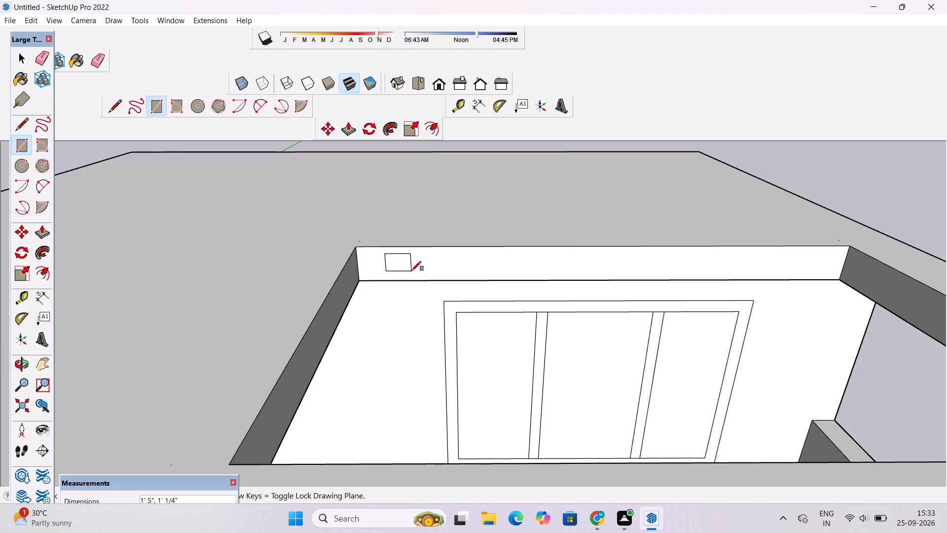
Copy the small rectangle's face 2.5' along the opening's inner back face and array it as nine copies.
key("space")
triple_click(396, 262)
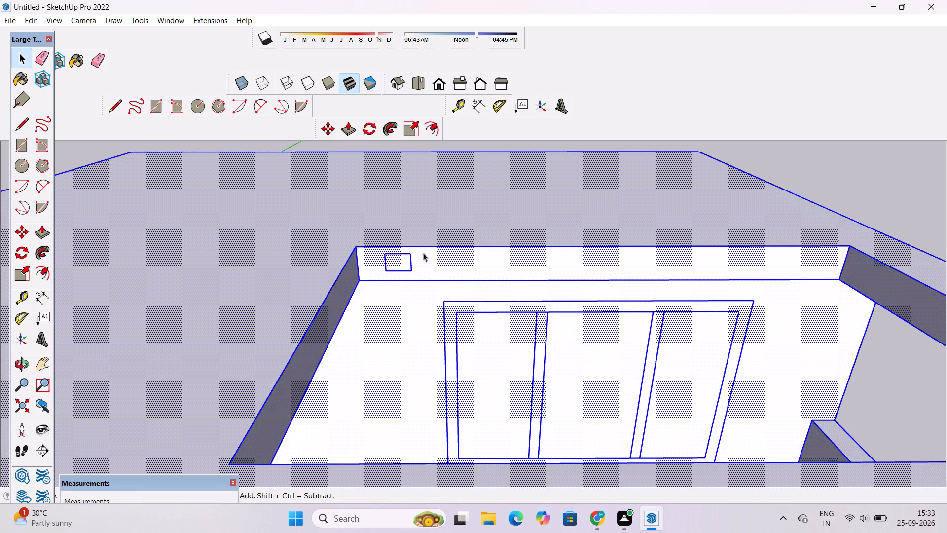
left_click(855, 175)
double_click(391, 262)
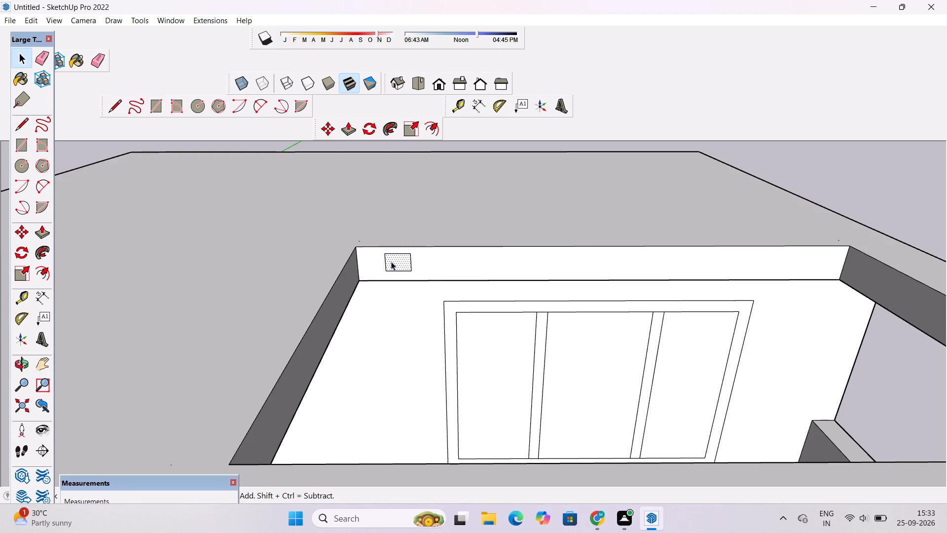
key("m")
left_click(387, 257)
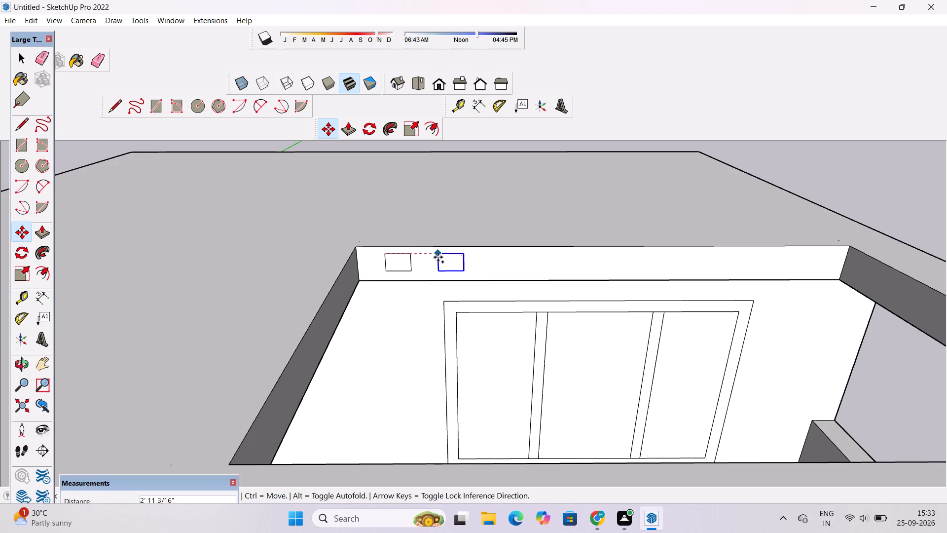
type("2.")
key("5")
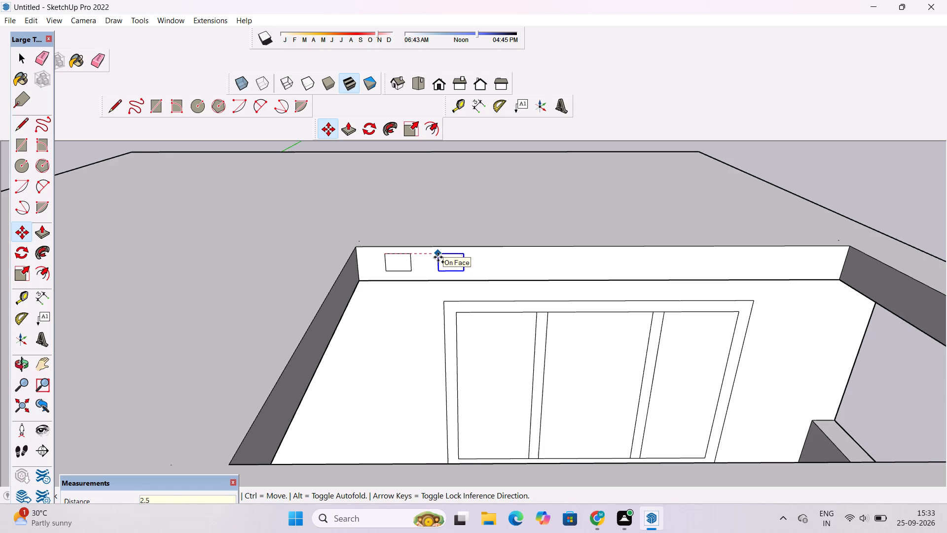
key("apostrophe")
key("Return")
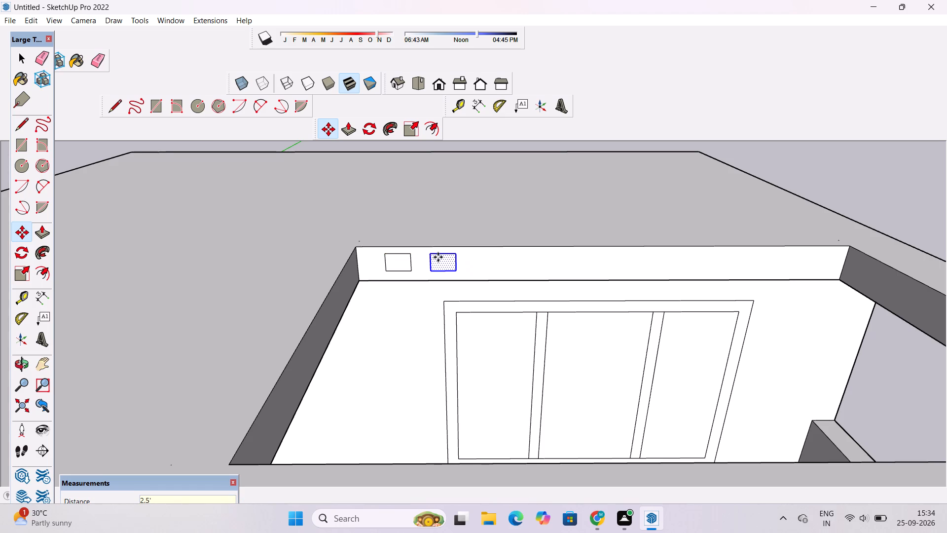
type("*9")
key("Return")
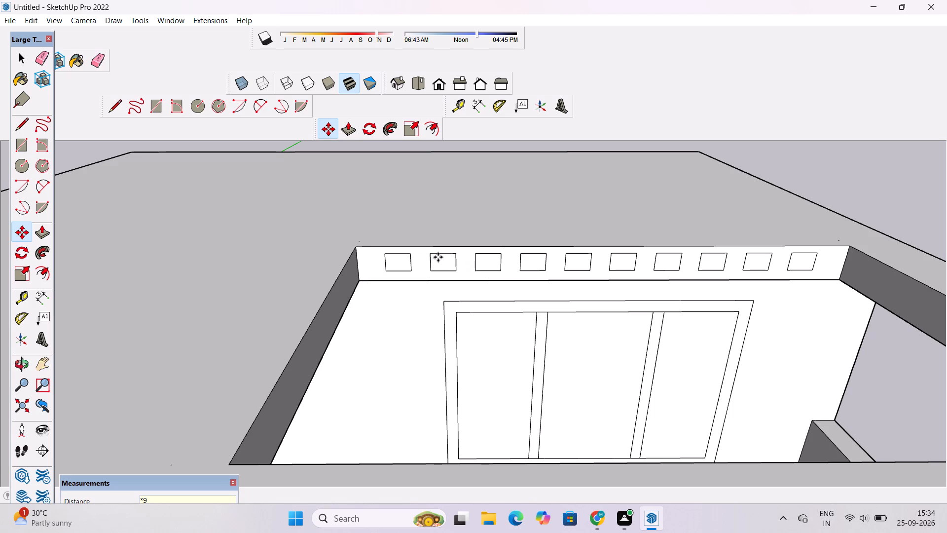
key("space")
Push/Pull the first rectangle in the row 17' 6" across the roof opening to the opposite inner face, forming a beam.
scroll(430, 267, "down", 8)
scroll(684, 201, "up", 4)
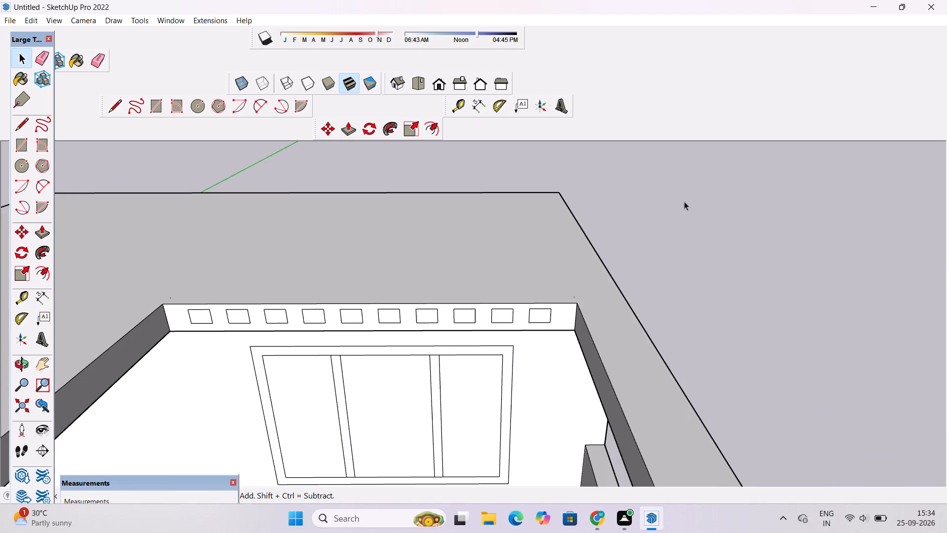
key("o")
scroll(684, 201, "down", 6)
left_click_drag(627, 305, 625, 279, "shift")
left_click_drag(609, 290, 601, 340)
left_click(601, 340)
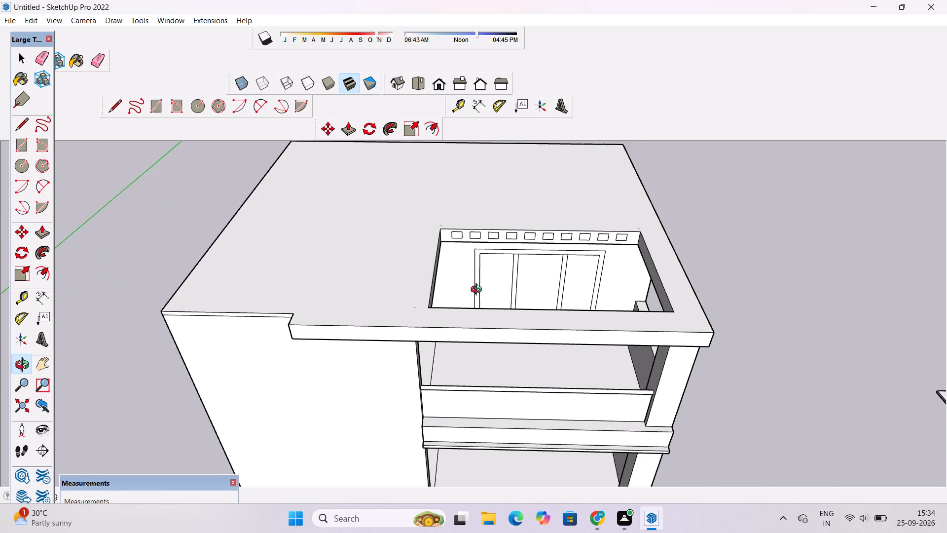
scroll(460, 266, "up", 3)
left_click_drag(468, 282, 279, 313)
scroll(279, 308, "down", 5)
left_click_drag(420, 312, 344, 311)
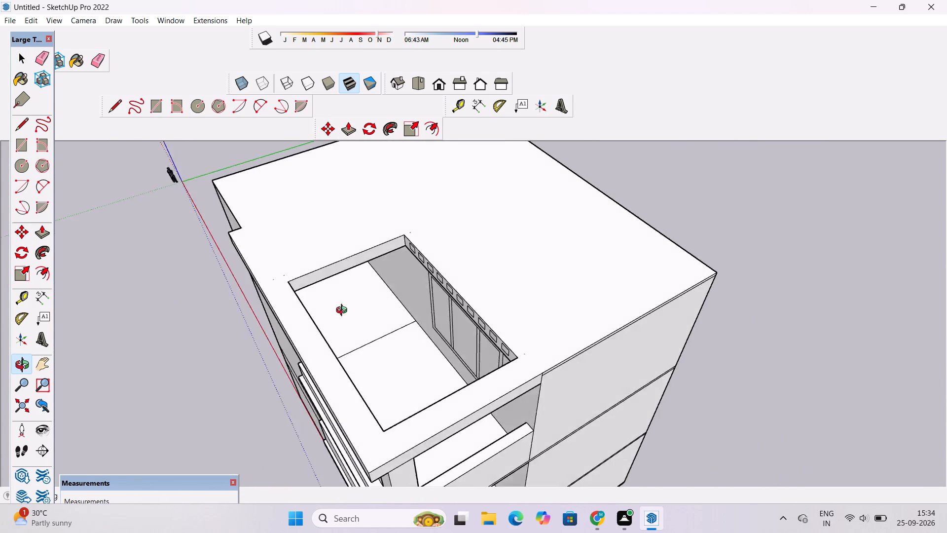
left_click_drag(344, 311, 327, 306)
left_click_drag(373, 285, 431, 316, "shift")
scroll(449, 301, "up", 4)
left_click_drag(467, 304, 440, 271)
left_click_drag(440, 271, 460, 274)
key("space")
key("p")
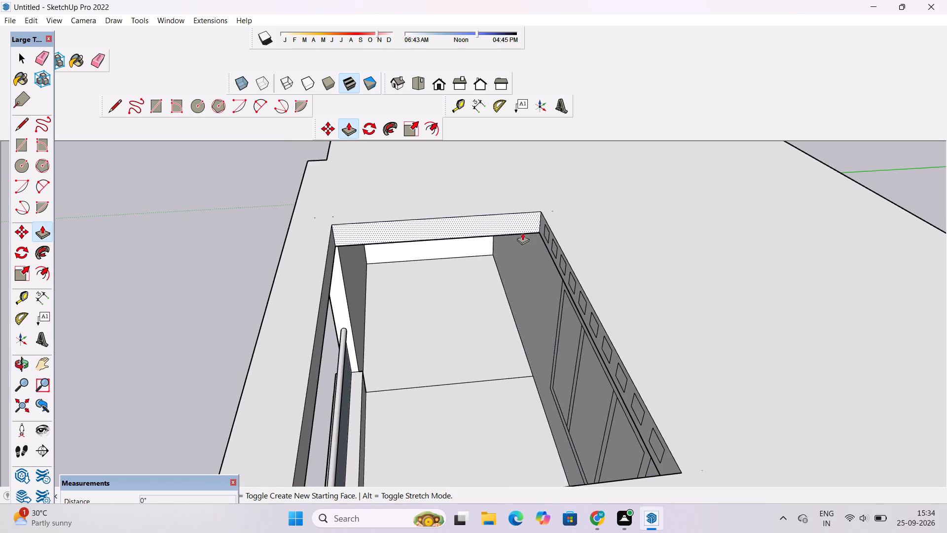
scroll(542, 235, "up", 8)
left_click(552, 229)
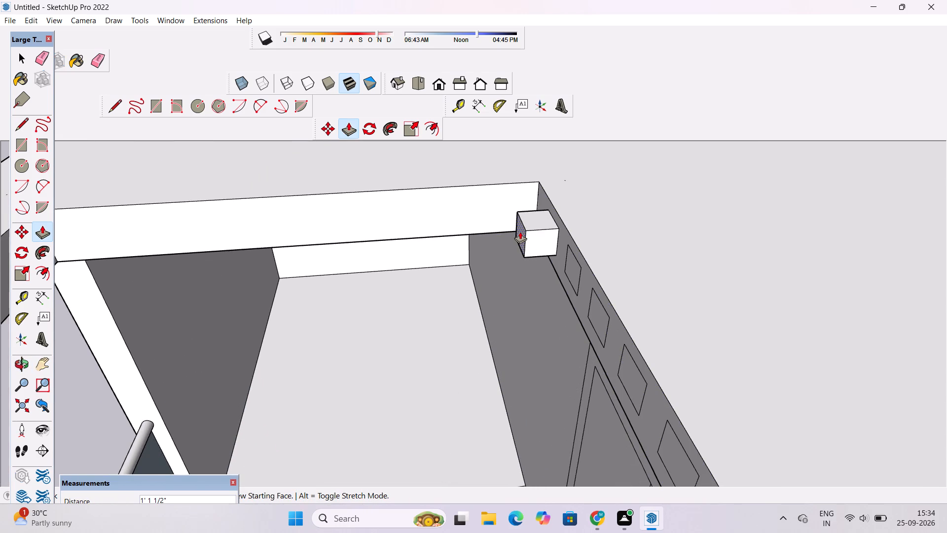
scroll(520, 231, "down", 7)
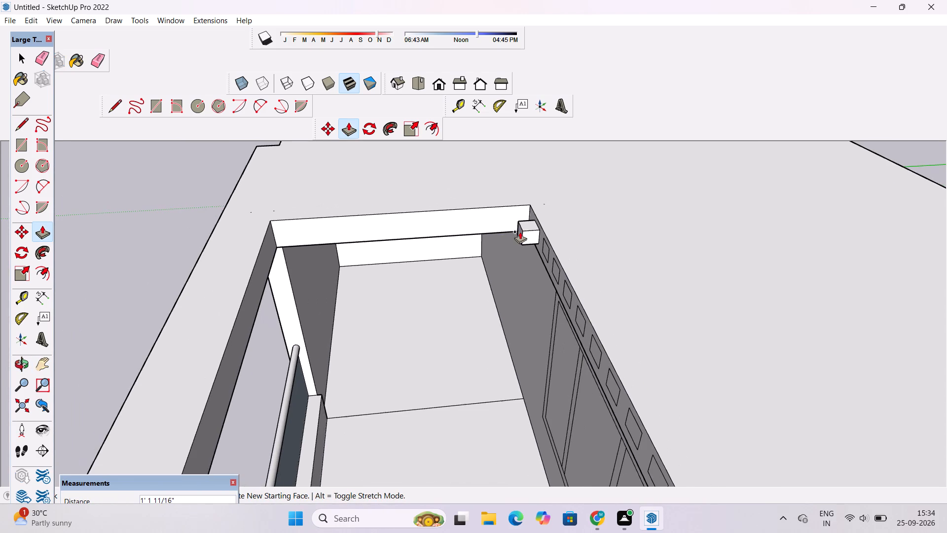
scroll(307, 264, "up", 3)
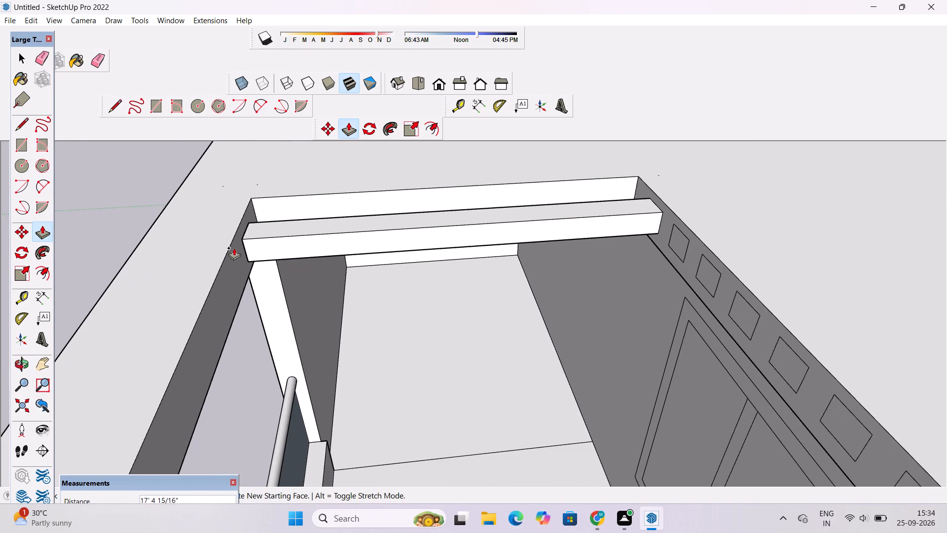
left_click(227, 284)
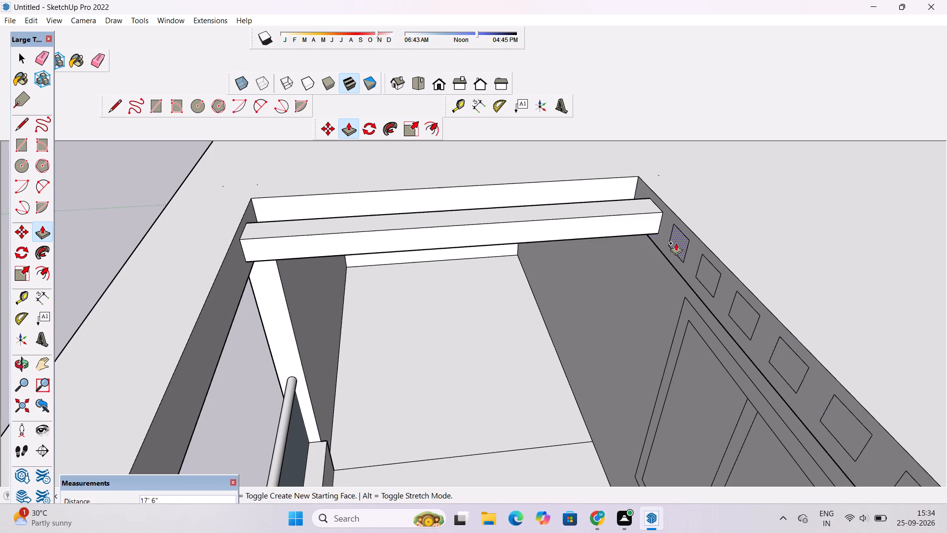
Push/Pull the second, third and fourth rectangles 17' 6" across the roof opening to form matching beams.
left_click(676, 243)
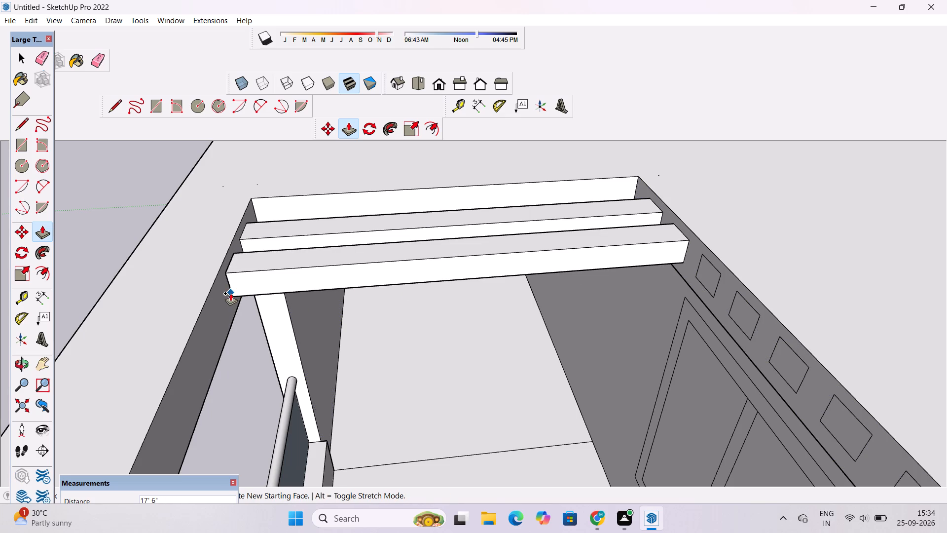
left_click(230, 293)
scroll(310, 223, "down", 6)
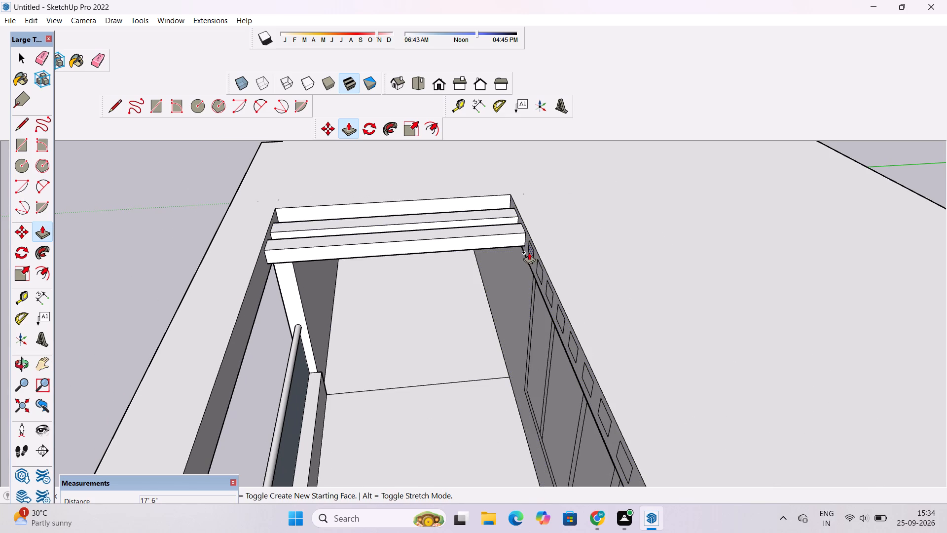
left_click(529, 252)
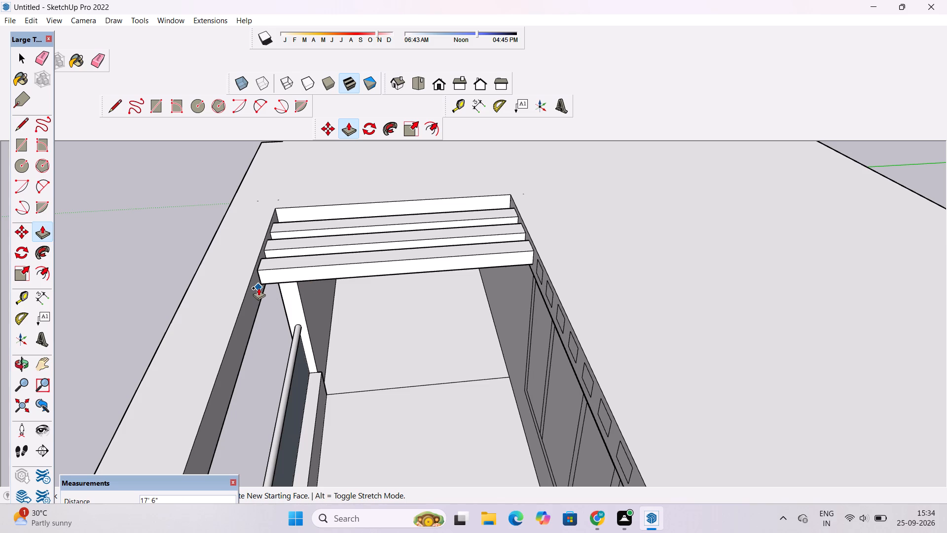
left_click(258, 288)
scroll(419, 242, "down", 4)
scroll(433, 321, "up", 3)
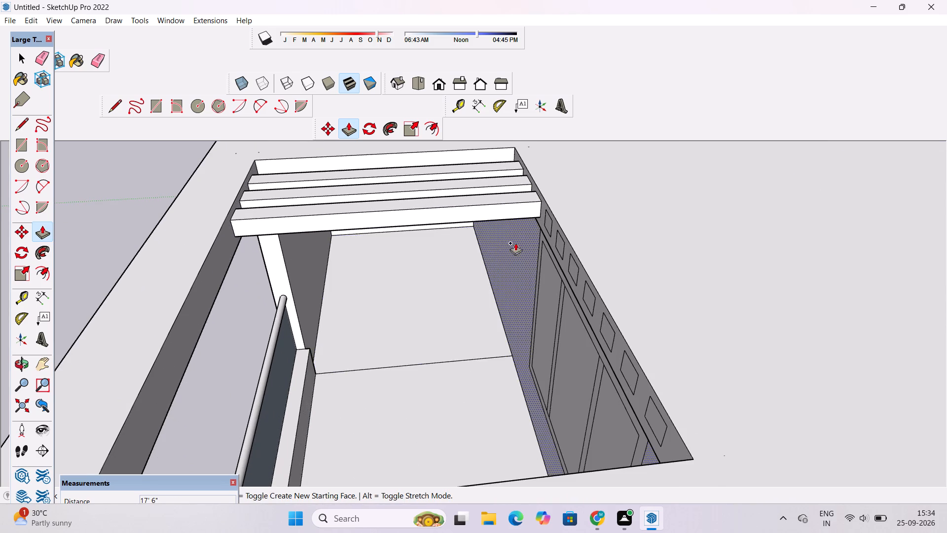
scroll(540, 227, "up", 2)
left_click(550, 221)
scroll(524, 228, "down", 3)
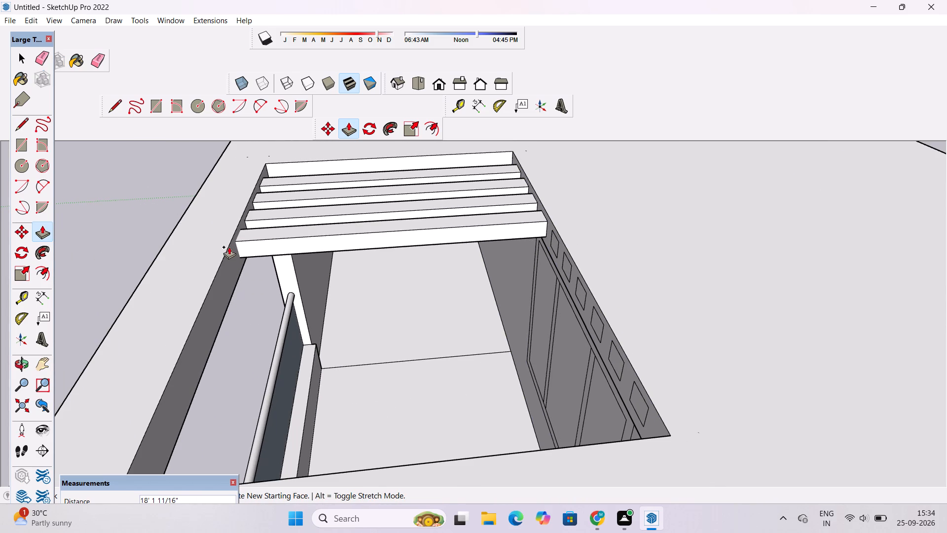
left_click(227, 274)
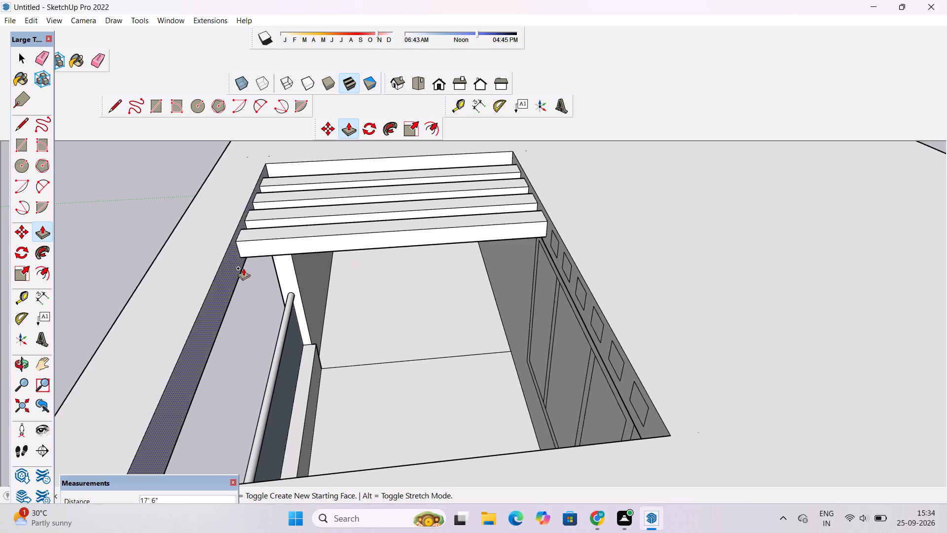
Push/Pull the fifth, sixth and seventh rectangles 17' 6" across the roof opening to the opposite inner face.
left_click(552, 243)
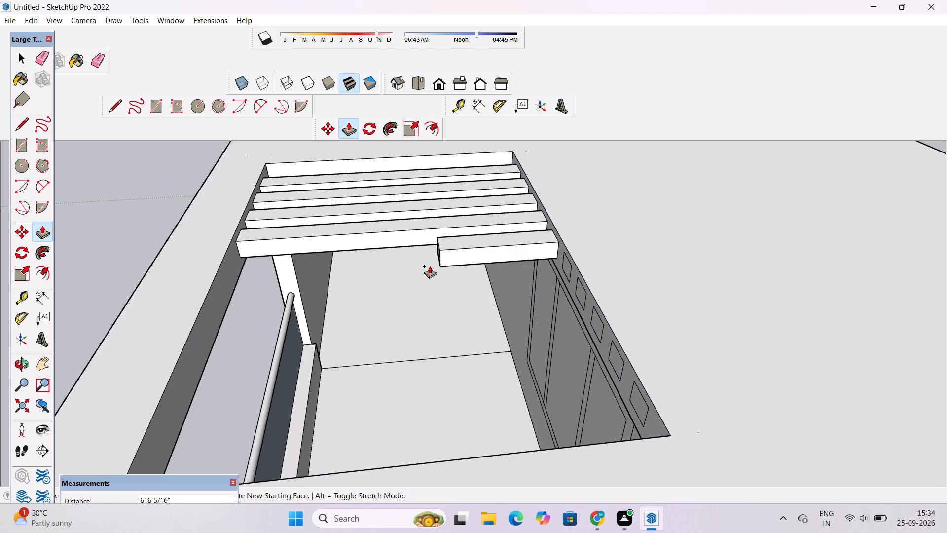
scroll(224, 271, "up", 2)
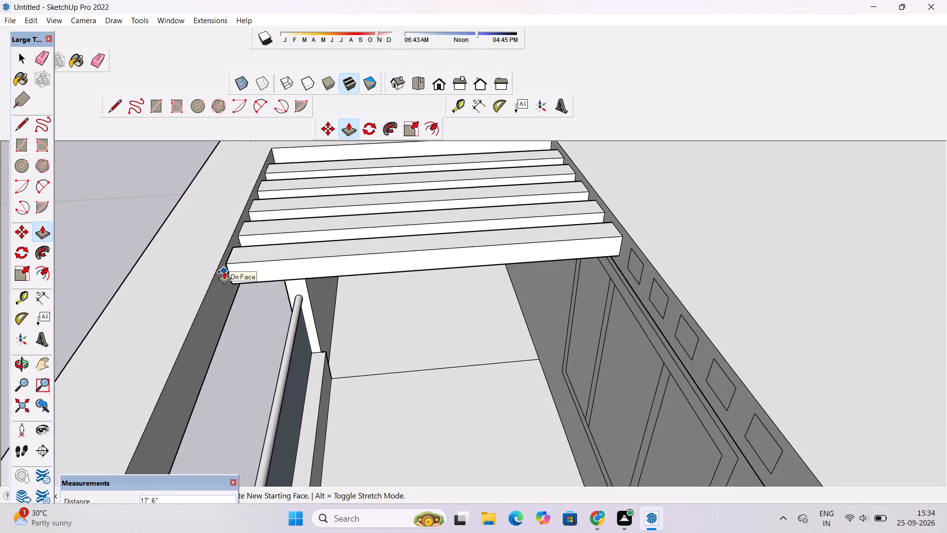
left_click(224, 271)
scroll(261, 259, "down", 5)
scroll(409, 286, "up", 5)
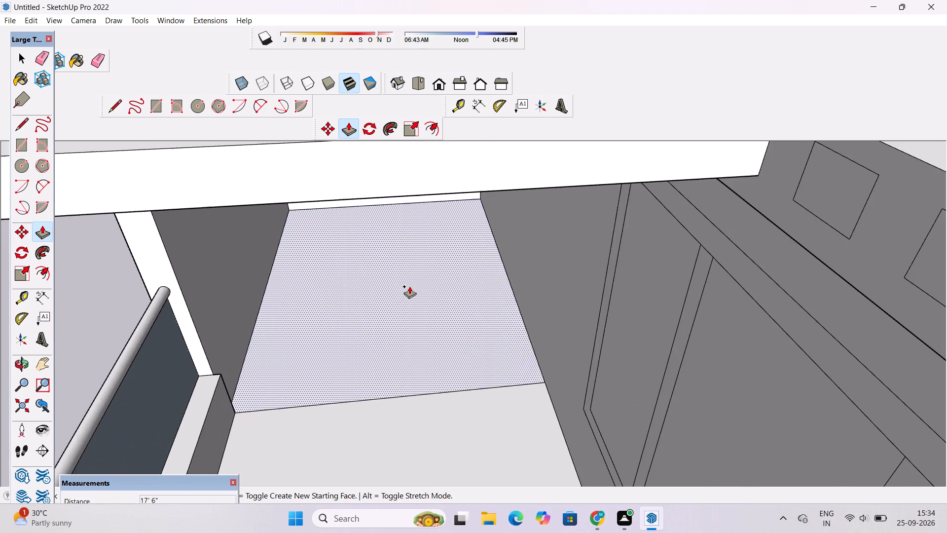
scroll(507, 256, "down", 3)
left_click(626, 228)
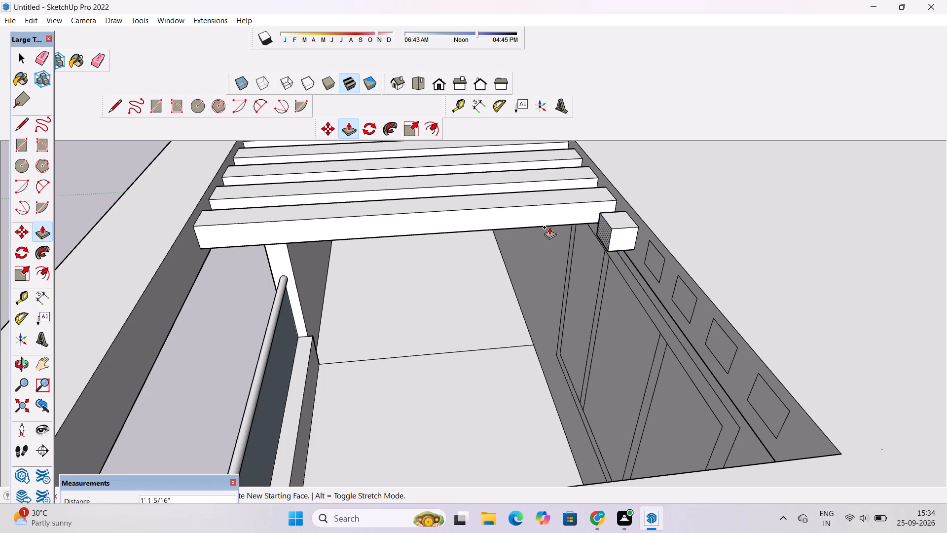
left_click(162, 303)
left_click(655, 259)
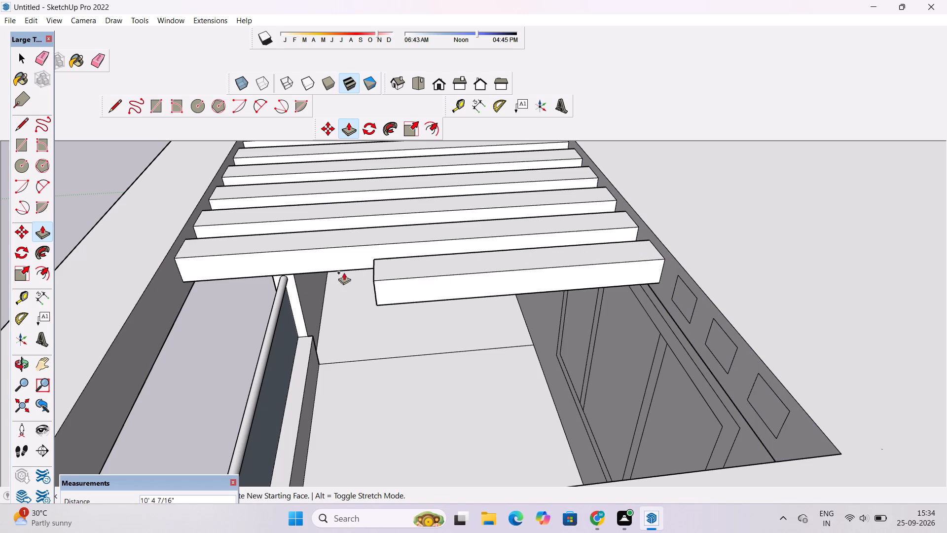
left_click(148, 337)
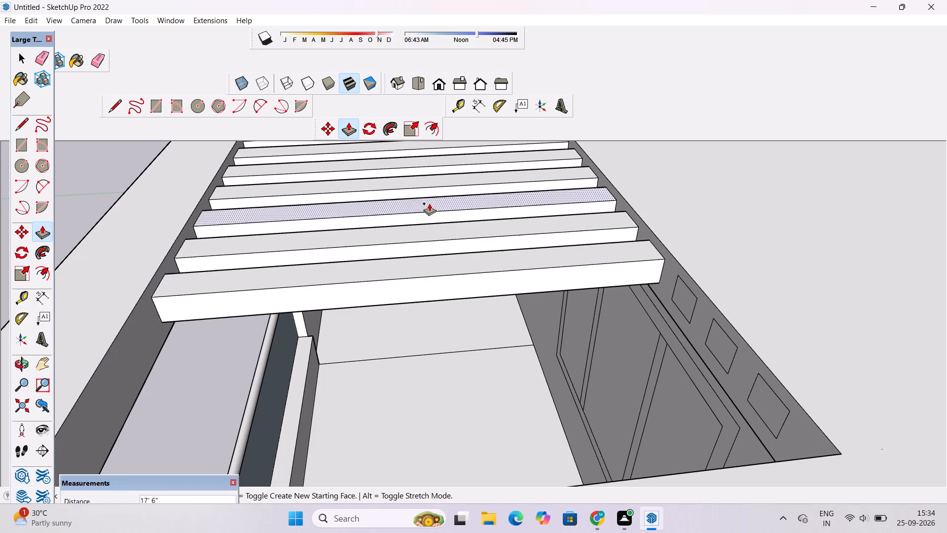
Push/Pull the eighth rectangle 17' 6" across the roof opening to the opposite inner face.
scroll(429, 203, "down", 6)
scroll(546, 265, "up", 5)
left_click(576, 242)
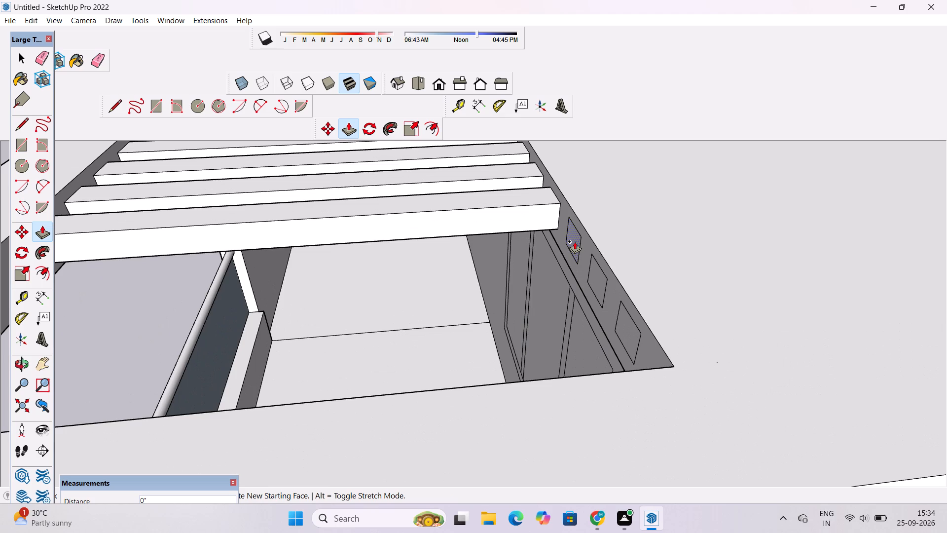
scroll(488, 265, "down", 3)
scroll(418, 274, "down", 3)
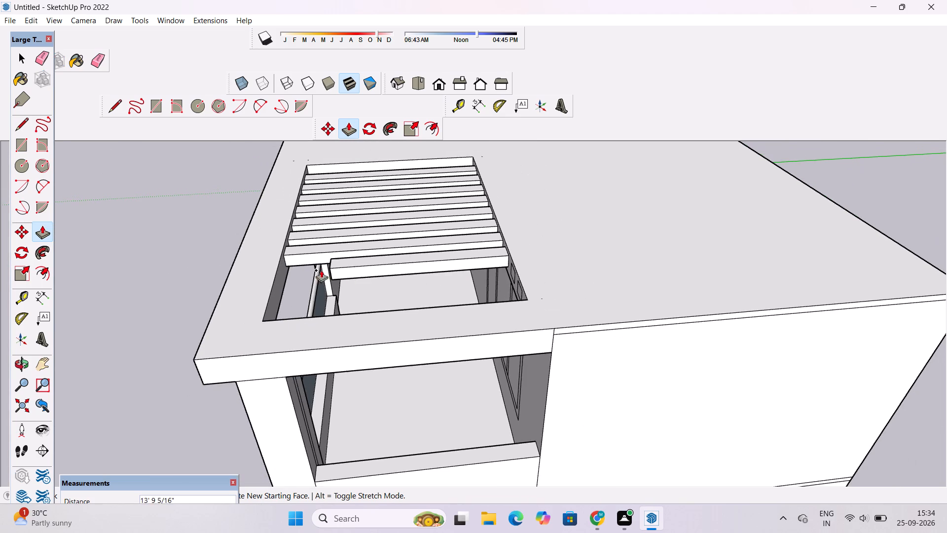
scroll(290, 266, "up", 9)
left_click(243, 335)
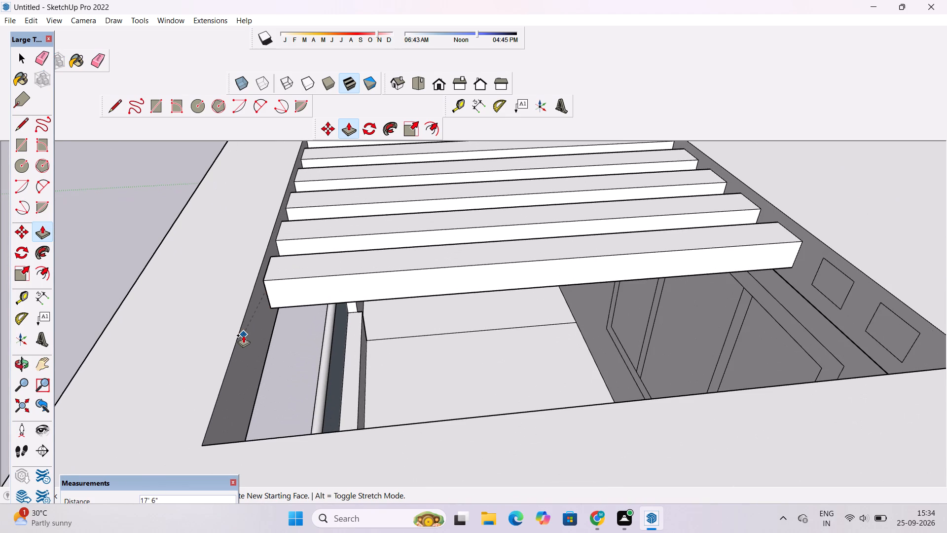
Examine the row of beams over the balcony opening and the rectangles still not extruded from above.
key("o")
scroll(346, 312, "down", 4)
left_click_drag(387, 338, 518, 345)
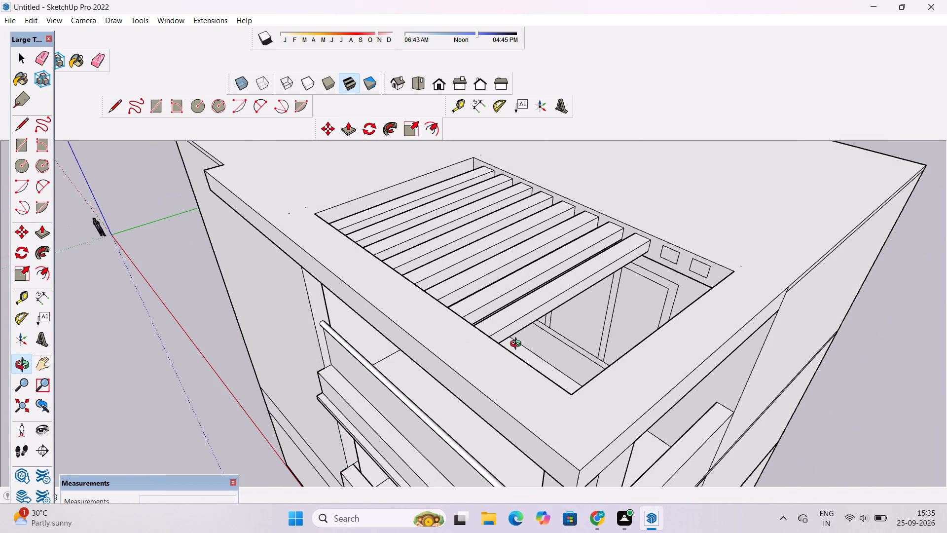
left_click(527, 338, "shift")
left_click_drag(517, 349, 421, 429)
left_click_drag(451, 427, 466, 343, "shift")
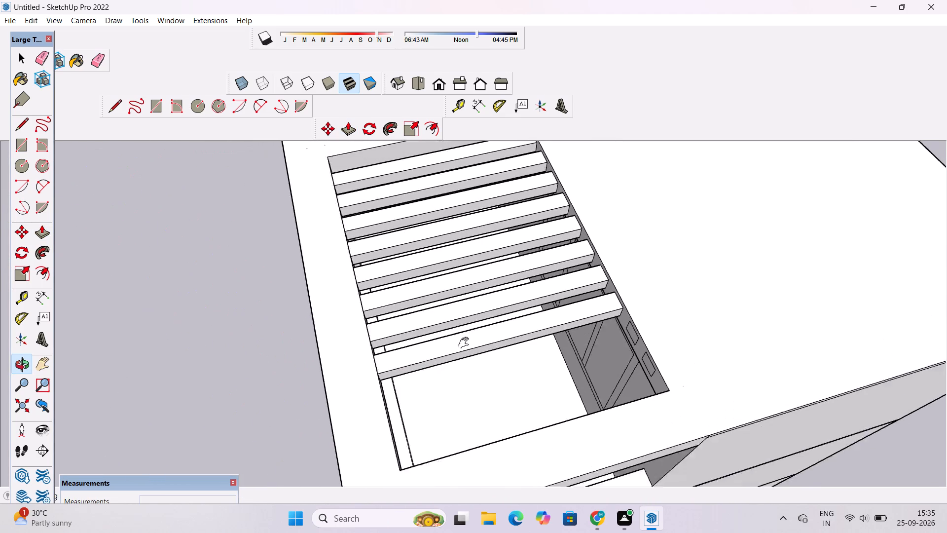
Push/Pull the last two rectangles 17' 6" across the roof opening to the opposite inner face, completing the row of beams.
left_click_drag(466, 343, 467, 332, "shift")
left_click_drag(492, 349, 448, 366)
left_click_drag(444, 365, 394, 356)
left_click(392, 355)
left_click_drag(463, 353, 493, 363)
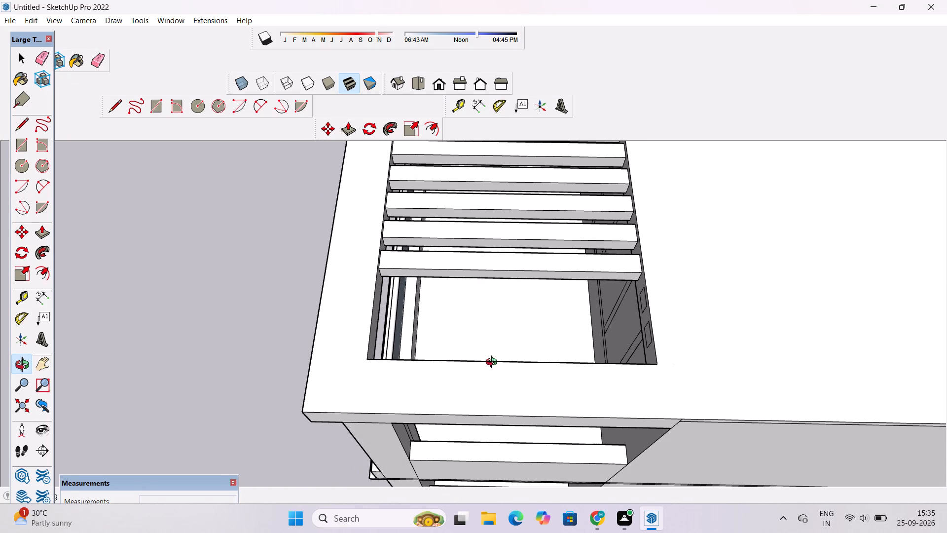
key("p")
scroll(615, 313, "up", 4)
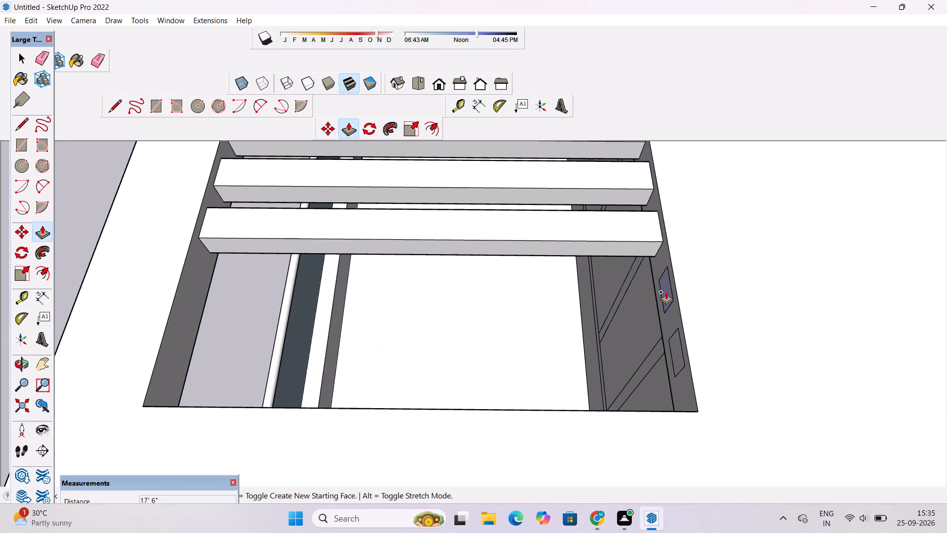
left_click(666, 292)
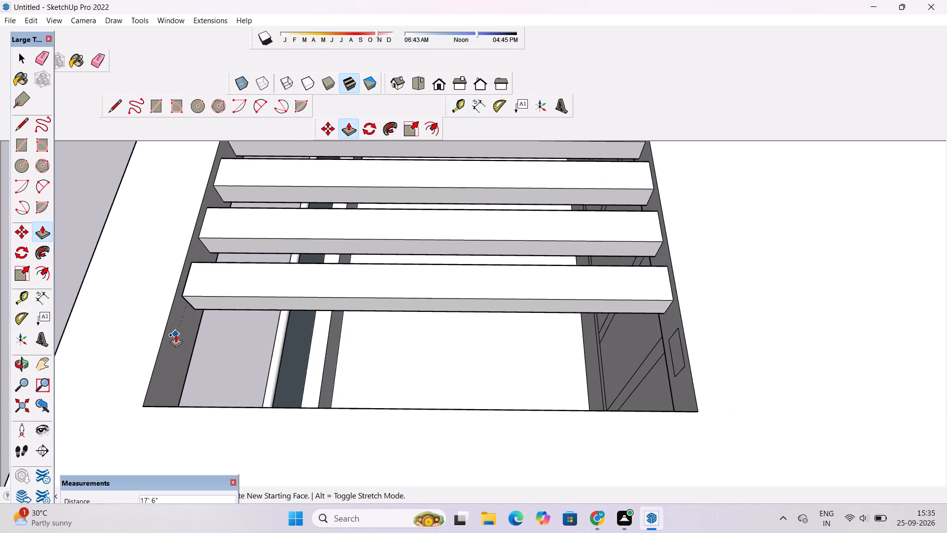
left_click(175, 335)
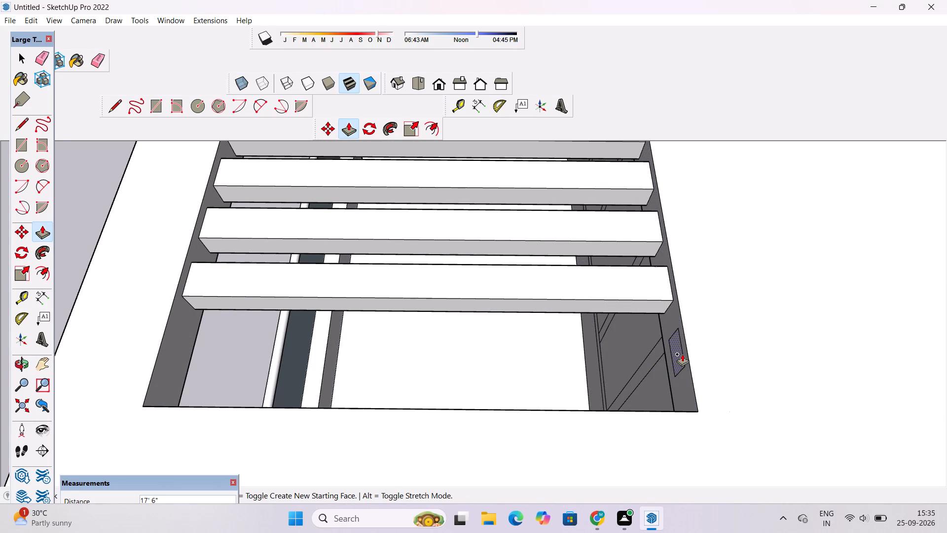
left_click(682, 354)
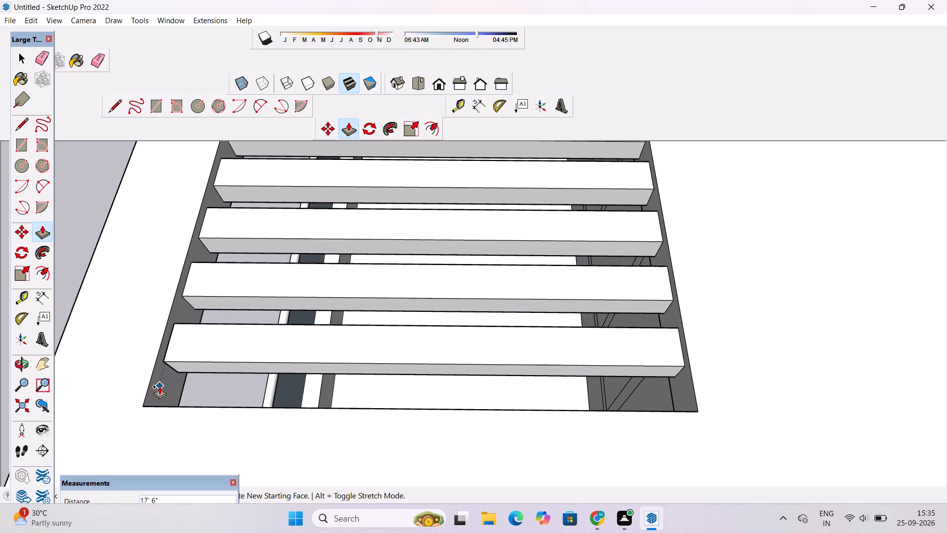
left_click(159, 386)
Examine the finished row of beams over the top balcony from below, above and the front.
key("o")
scroll(189, 371, "down", 6)
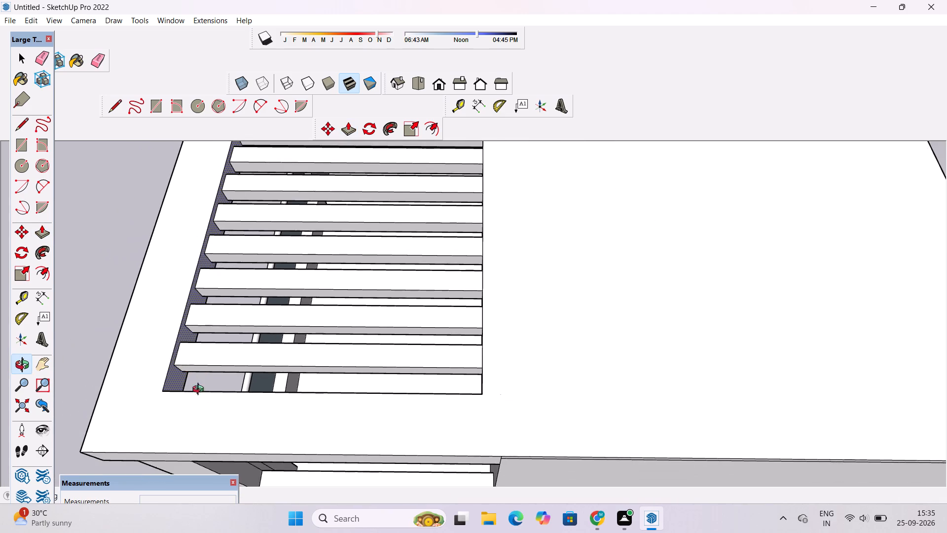
left_click_drag(227, 393, 546, 258)
scroll(554, 252, "down", 6)
left_click_drag(488, 338, 497, 235)
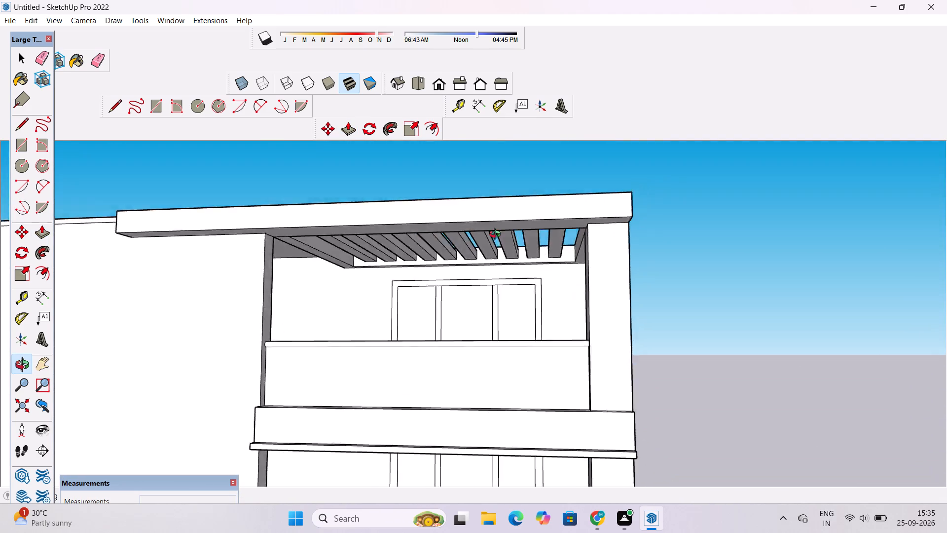
left_click_drag(497, 235, 497, 242)
left_click_drag(494, 280, 564, 198, "shift")
left_click_drag(565, 245, 628, 357)
scroll(572, 231, "down", 5)
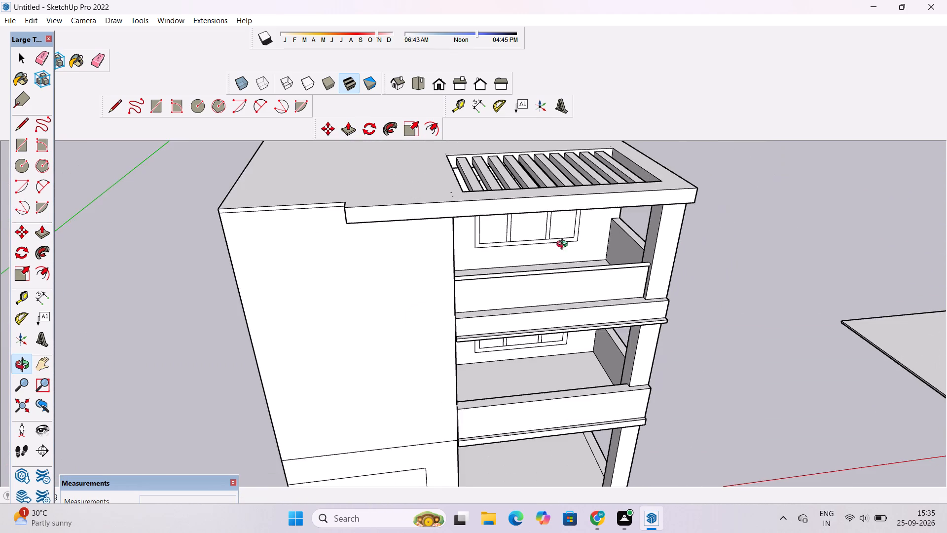
left_click_drag(576, 291, 572, 364, "shift")
left_click_drag(598, 325, 575, 149)
scroll(566, 228, "up", 4)
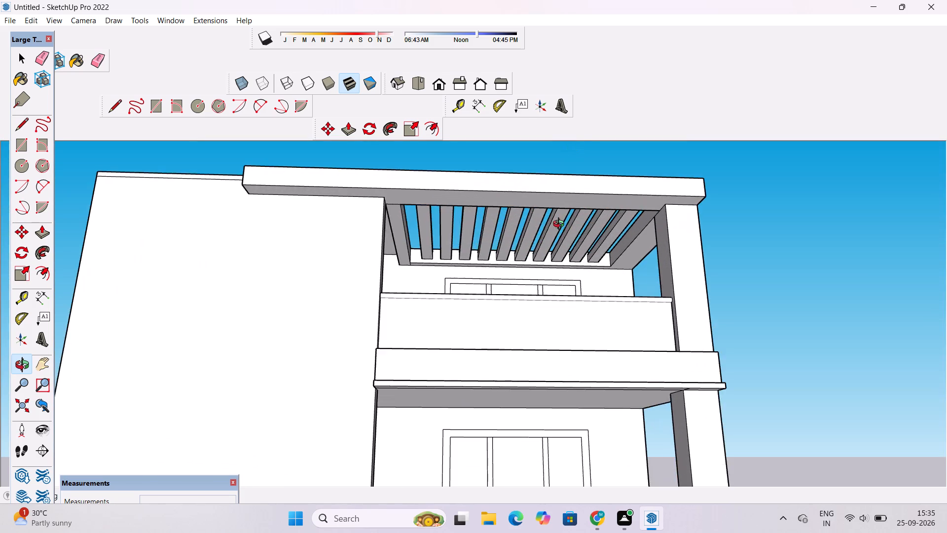
left_click_drag(546, 232, 546, 337)
scroll(499, 228, "down", 5)
left_click_drag(495, 228, 446, 344)
scroll(257, 249, "up", 4)
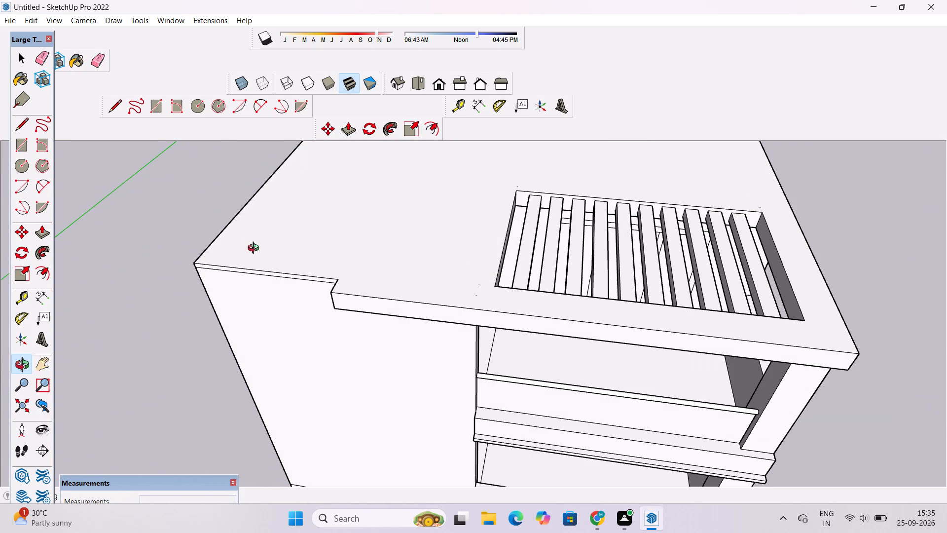
left_click_drag(284, 249, 356, 126)
left_click_drag(624, 302, 420, 216)
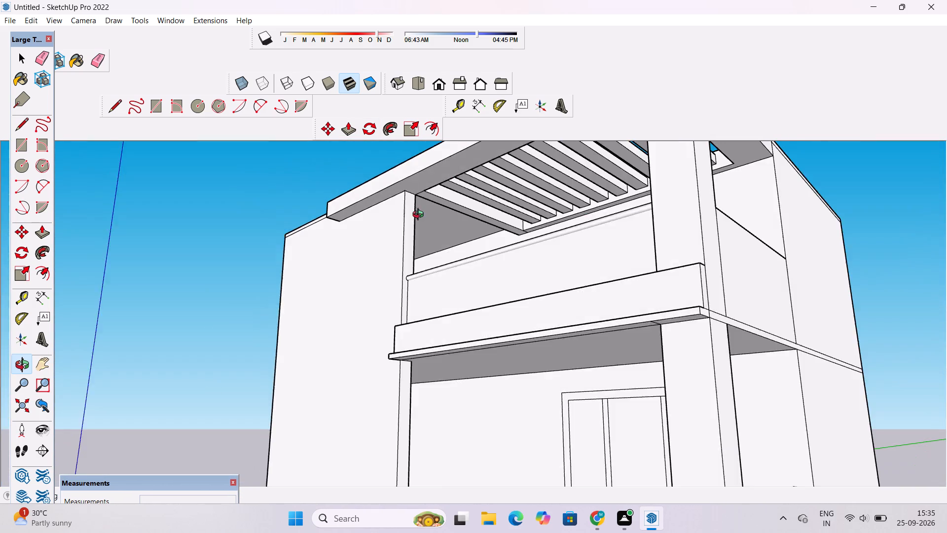
left_click_drag(420, 216, 414, 229)
scroll(448, 243, "up", 4)
scroll(448, 243, "down", 3)
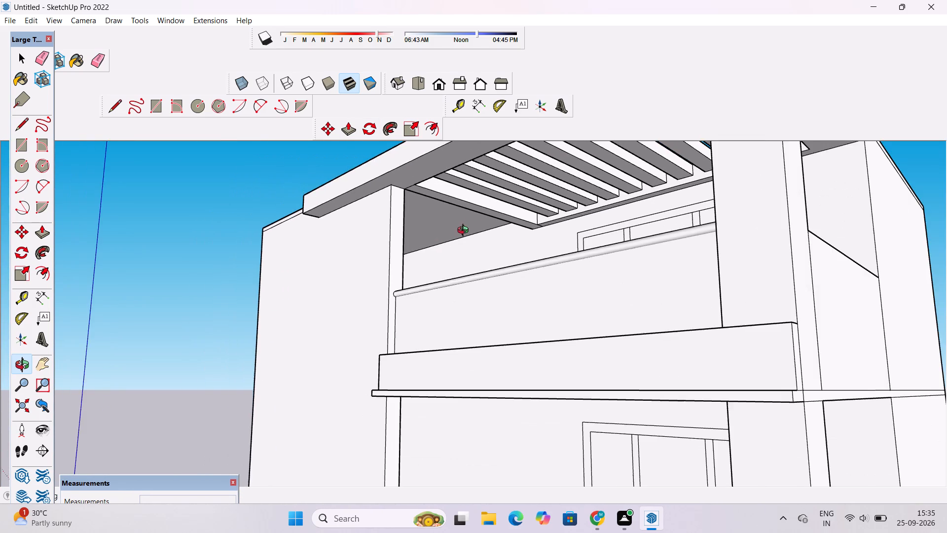
left_click_drag(476, 224, 624, 379)
left_click_drag(407, 270, 518, 335)
scroll(430, 266, "down", 2)
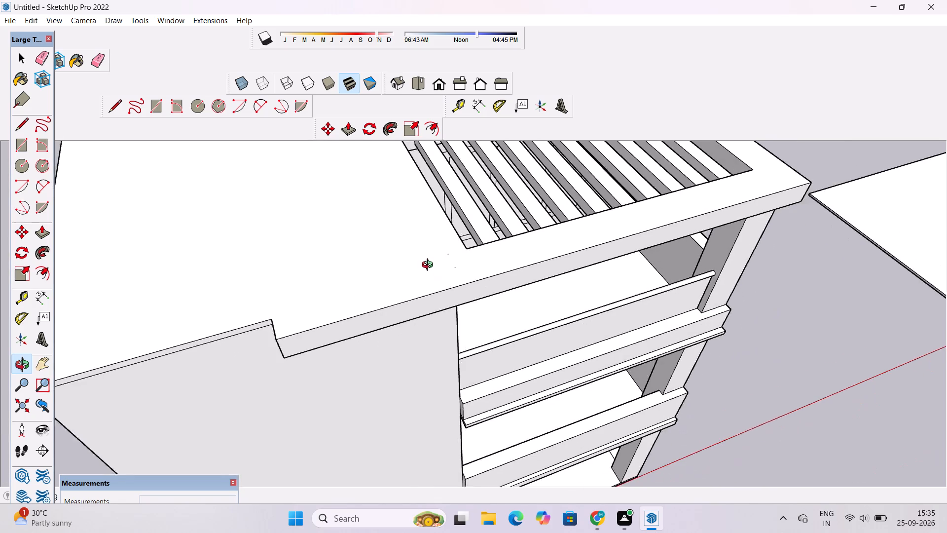
scroll(430, 266, "down", 3)
left_click_drag(471, 304, 436, 296)
left_click_drag(398, 293, 495, 310, "shift")
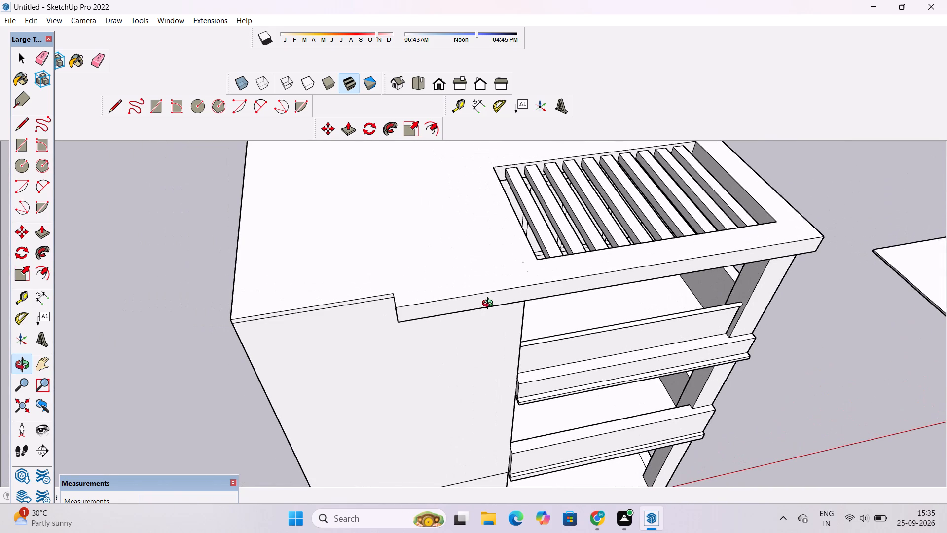
left_click_drag(493, 299, 465, 375)
left_click_drag(457, 367, 494, 350, "shift")
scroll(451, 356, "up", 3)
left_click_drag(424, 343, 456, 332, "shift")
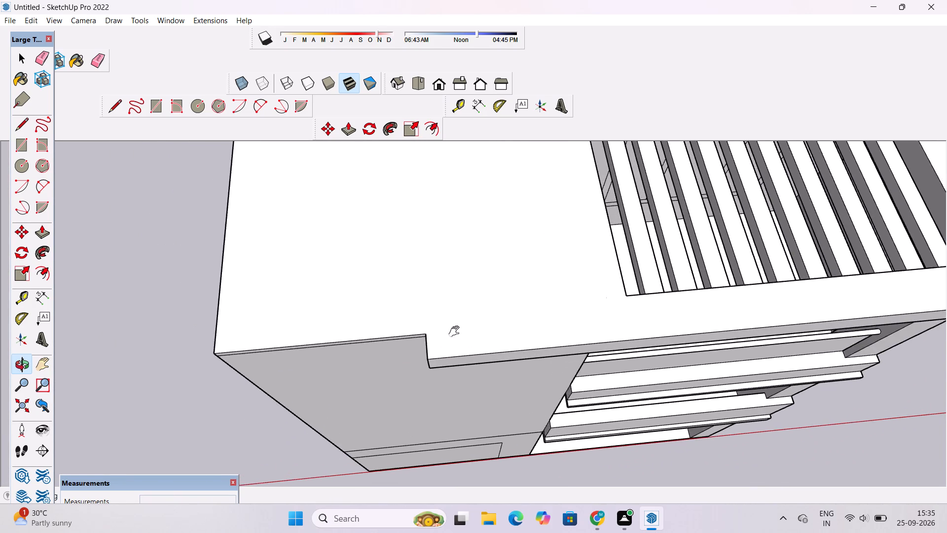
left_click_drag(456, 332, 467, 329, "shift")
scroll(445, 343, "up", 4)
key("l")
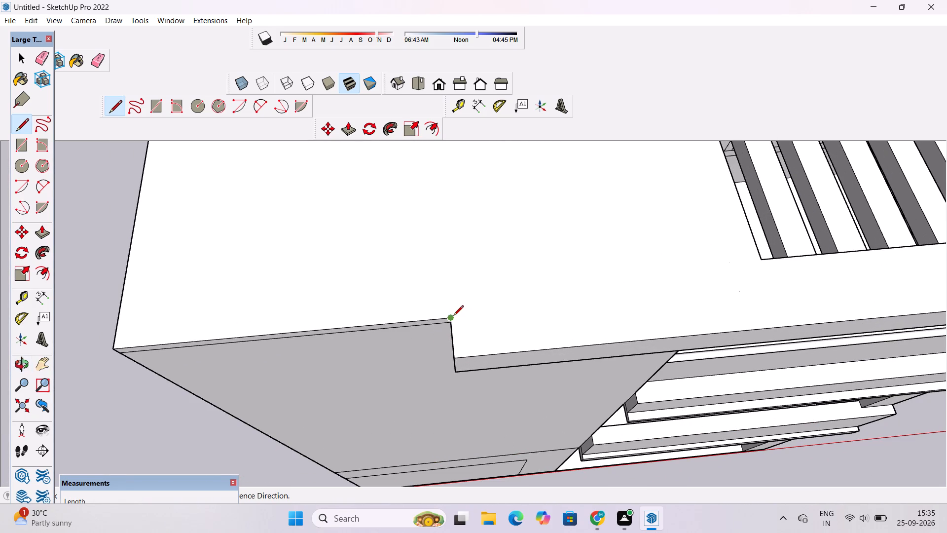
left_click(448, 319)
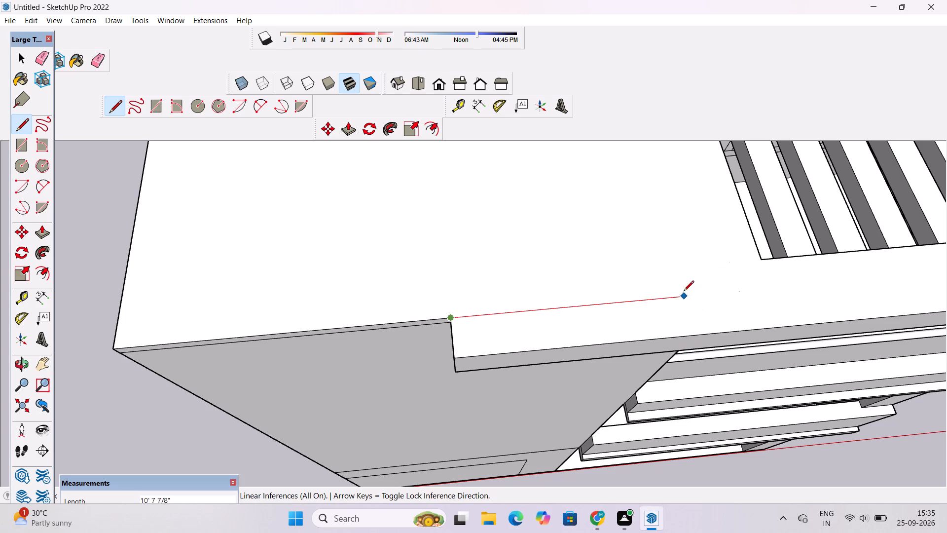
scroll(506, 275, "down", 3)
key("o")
Examine the building's front as a whole, including the roof slab step, the stacked balconies and the roof beams.
scroll(483, 286, "down", 4)
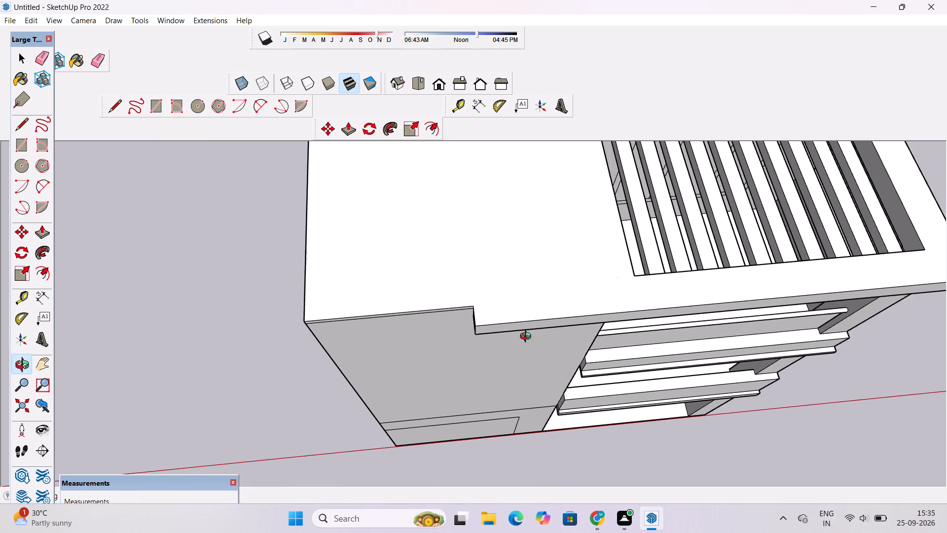
left_click_drag(587, 390, 581, 306)
left_click_drag(560, 311, 525, 323)
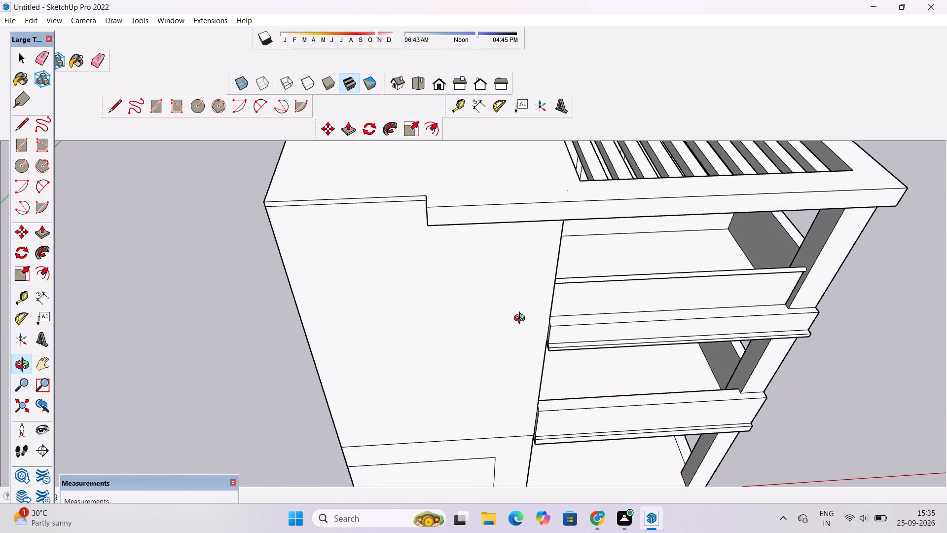
scroll(522, 319, "up", 1)
scroll(522, 319, "down", 3)
left_click_drag(522, 318, 514, 328, "shift")
left_click_drag(506, 329, 510, 277)
scroll(505, 260, "down", 6)
left_click_drag(475, 365, 484, 305)
scroll(481, 303, "down", 4)
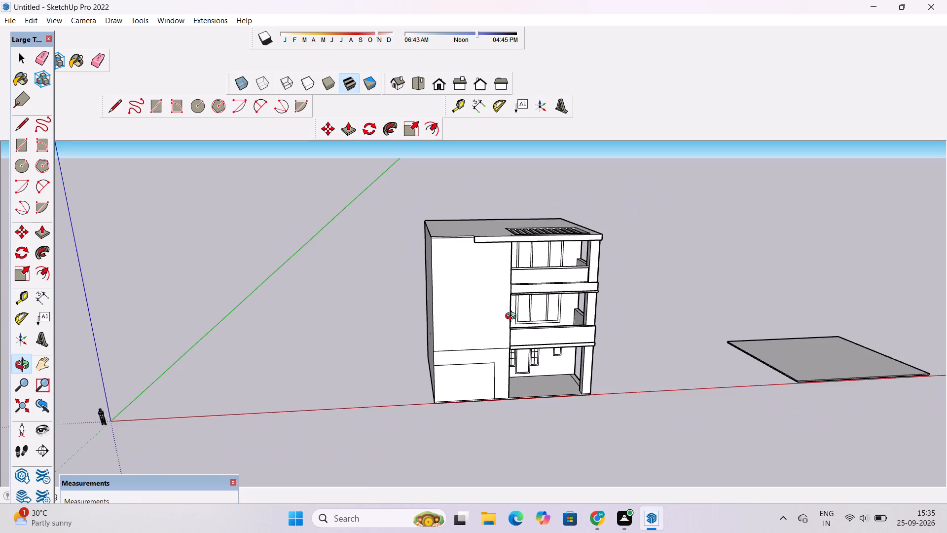
left_click_drag(593, 310, 545, 313)
left_click_drag(553, 317, 569, 315)
scroll(564, 314, "down", 1)
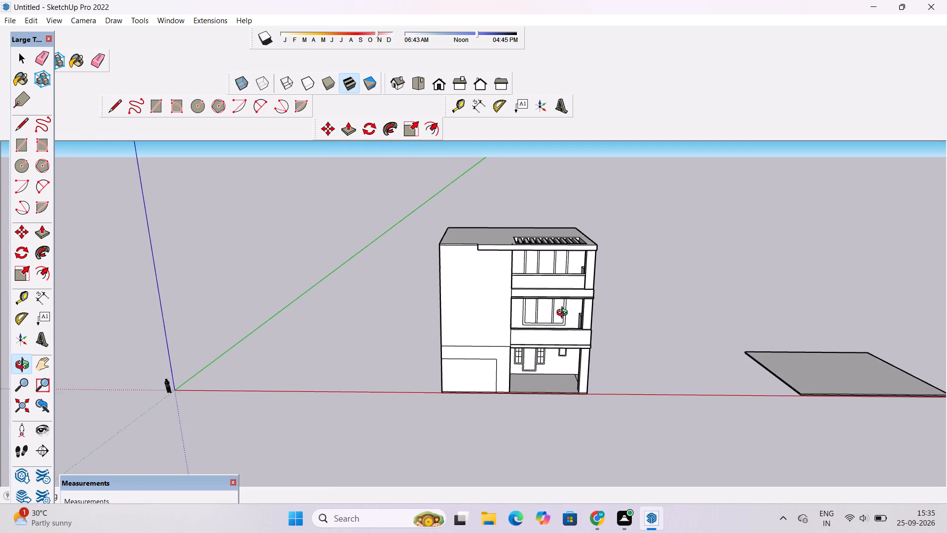
scroll(564, 314, "up", 1)
scroll(564, 314, "down", 2)
scroll(564, 314, "up", 2)
scroll(564, 314, "down", 1)
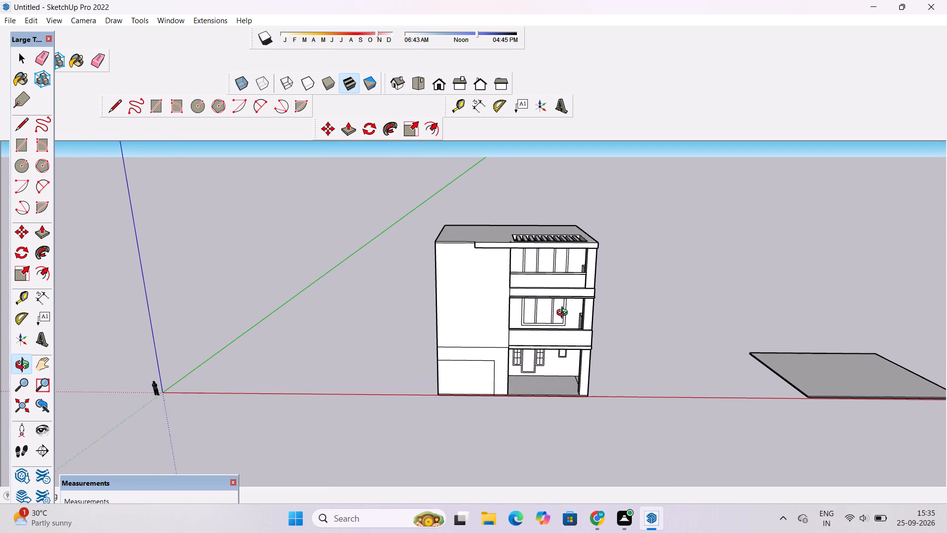
scroll(565, 314, "down", 3)
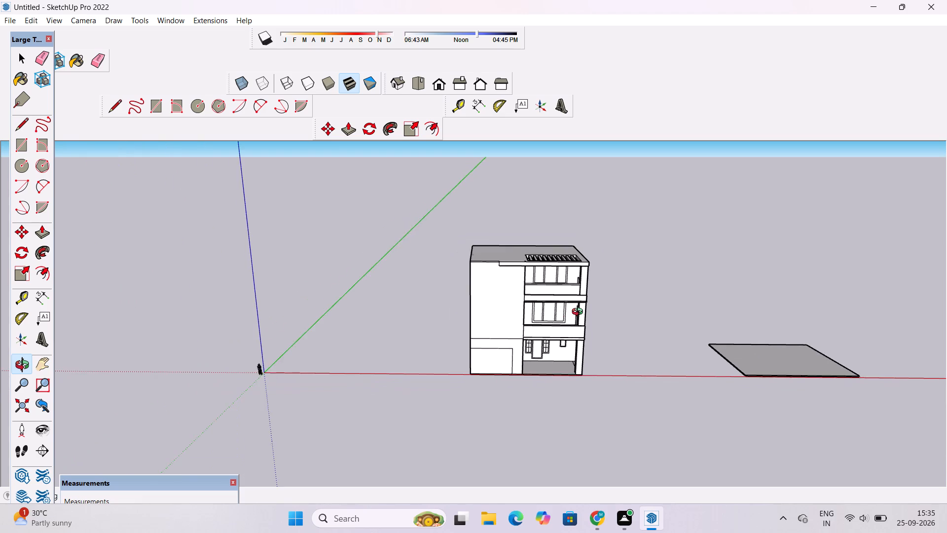
left_click_drag(583, 313, 598, 357)
scroll(568, 322, "up", 4)
left_click_drag(556, 341, 566, 327)
scroll(566, 327, "up", 1)
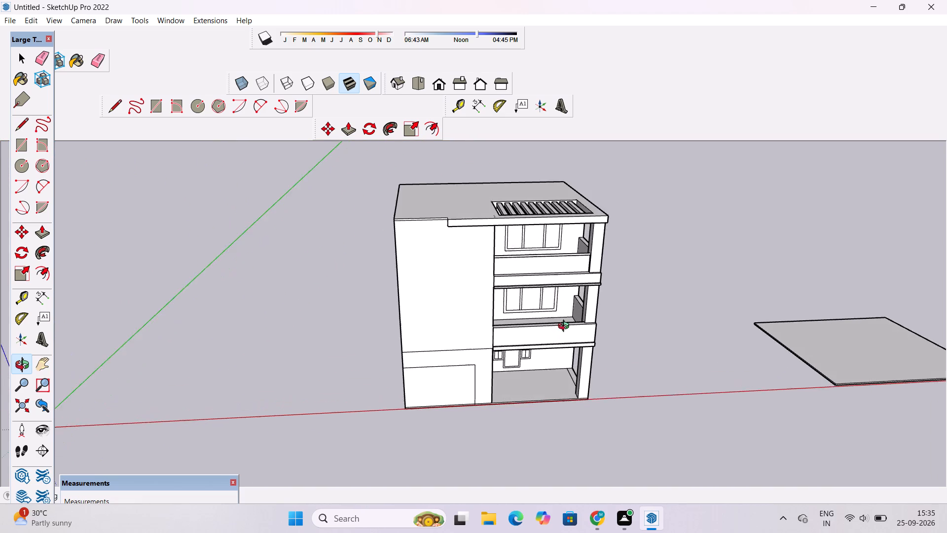
scroll(566, 327, "up", 1)
left_click_drag(566, 326, 565, 332, "shift")
scroll(563, 334, "up", 2)
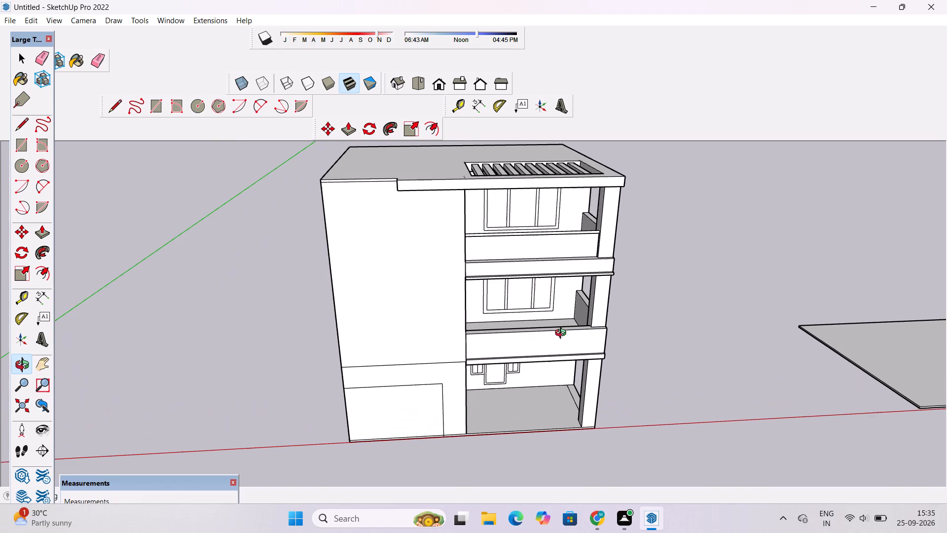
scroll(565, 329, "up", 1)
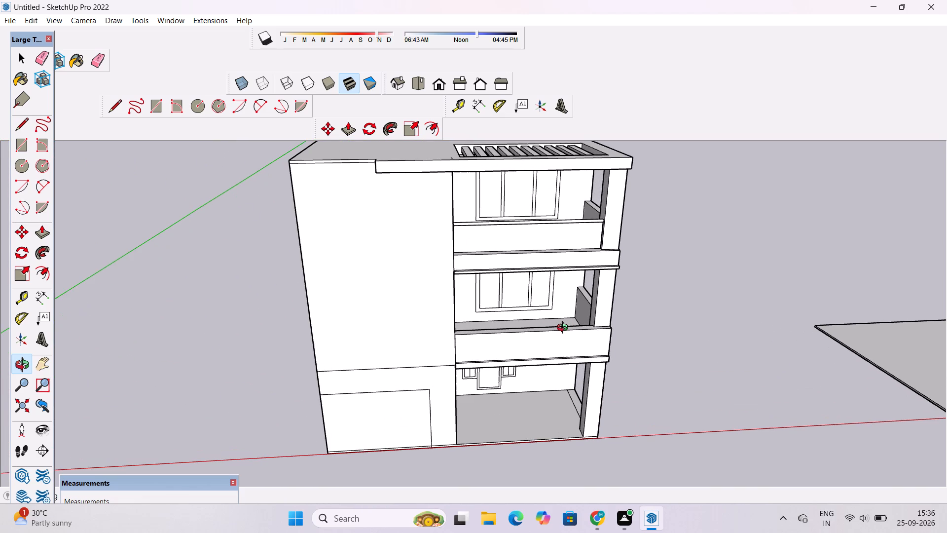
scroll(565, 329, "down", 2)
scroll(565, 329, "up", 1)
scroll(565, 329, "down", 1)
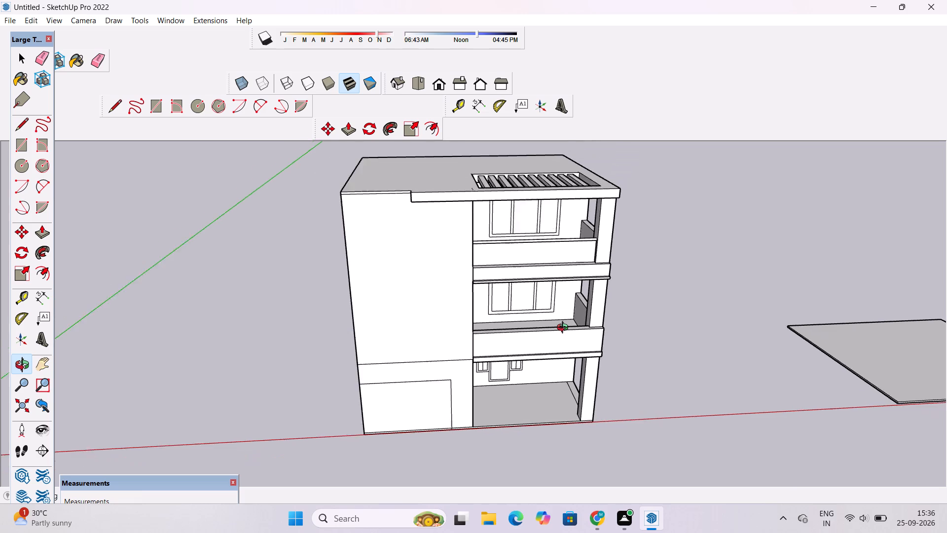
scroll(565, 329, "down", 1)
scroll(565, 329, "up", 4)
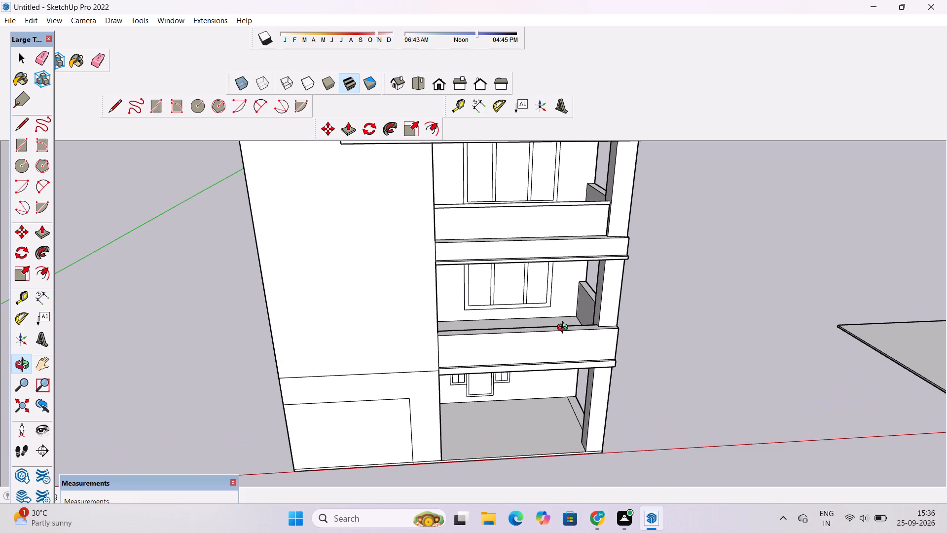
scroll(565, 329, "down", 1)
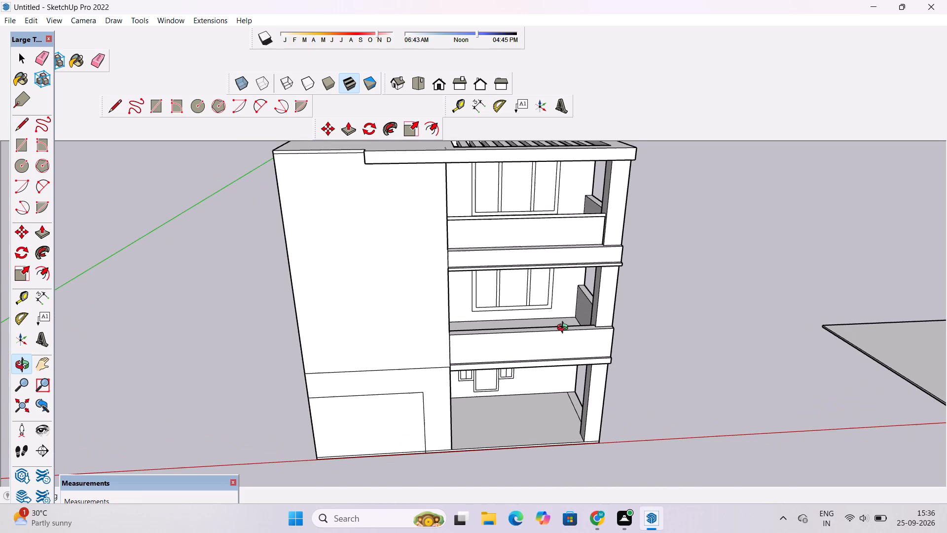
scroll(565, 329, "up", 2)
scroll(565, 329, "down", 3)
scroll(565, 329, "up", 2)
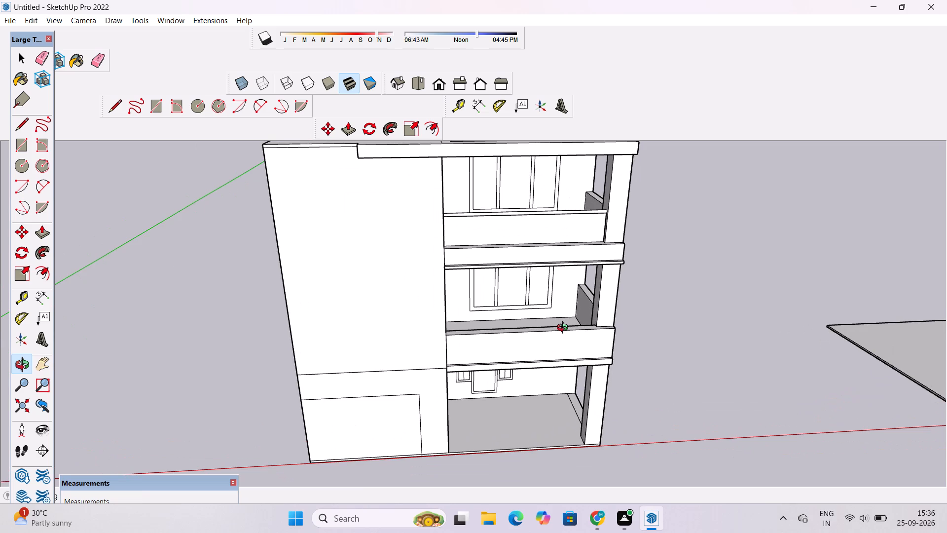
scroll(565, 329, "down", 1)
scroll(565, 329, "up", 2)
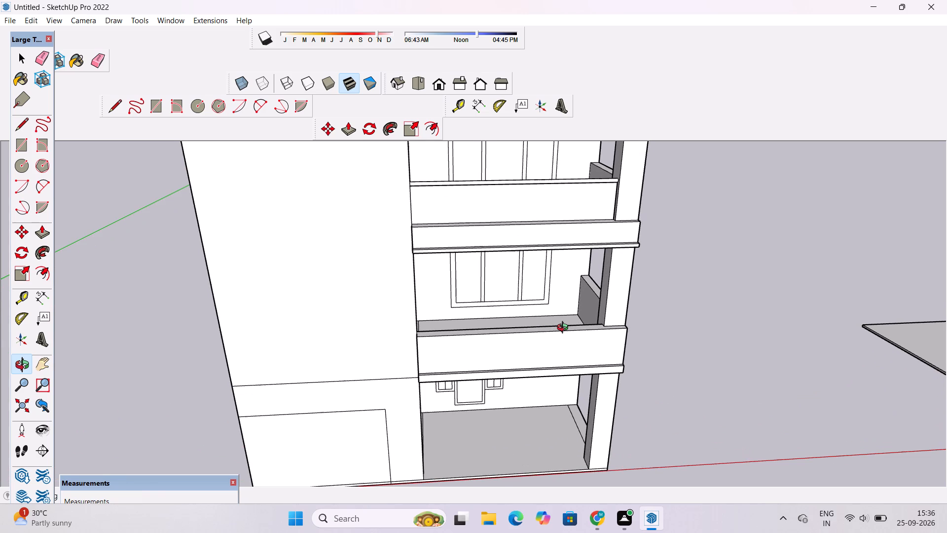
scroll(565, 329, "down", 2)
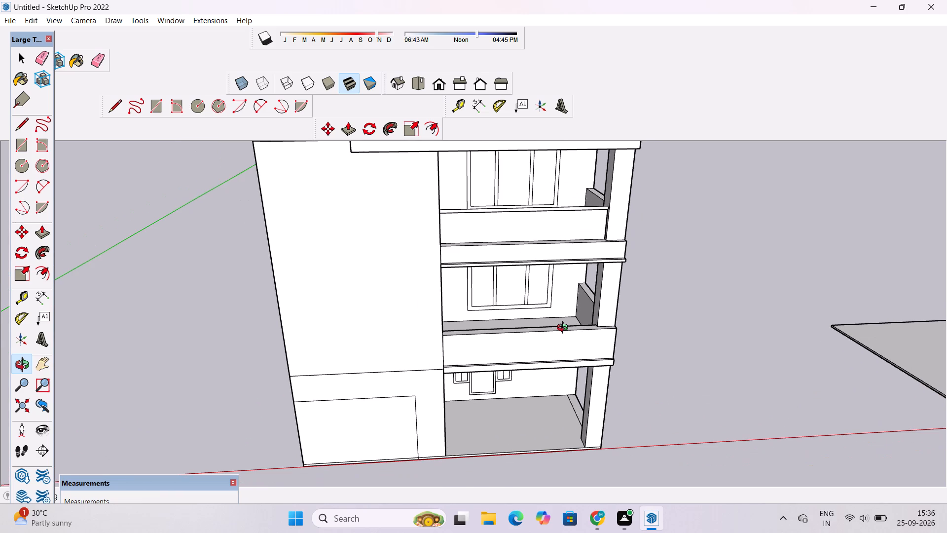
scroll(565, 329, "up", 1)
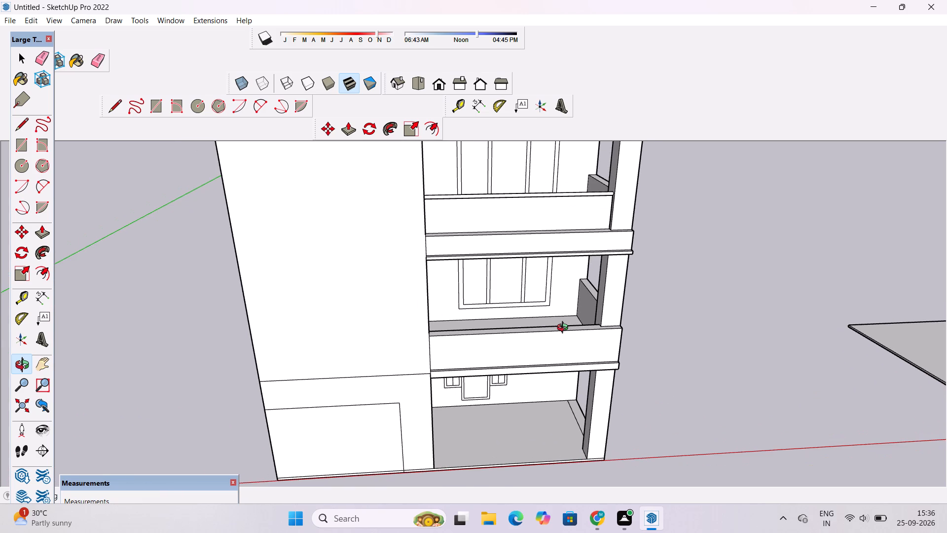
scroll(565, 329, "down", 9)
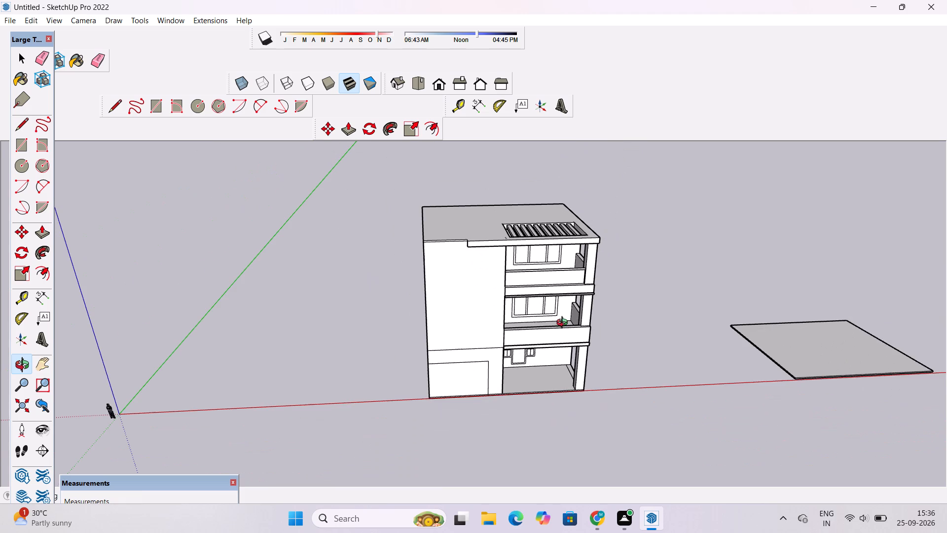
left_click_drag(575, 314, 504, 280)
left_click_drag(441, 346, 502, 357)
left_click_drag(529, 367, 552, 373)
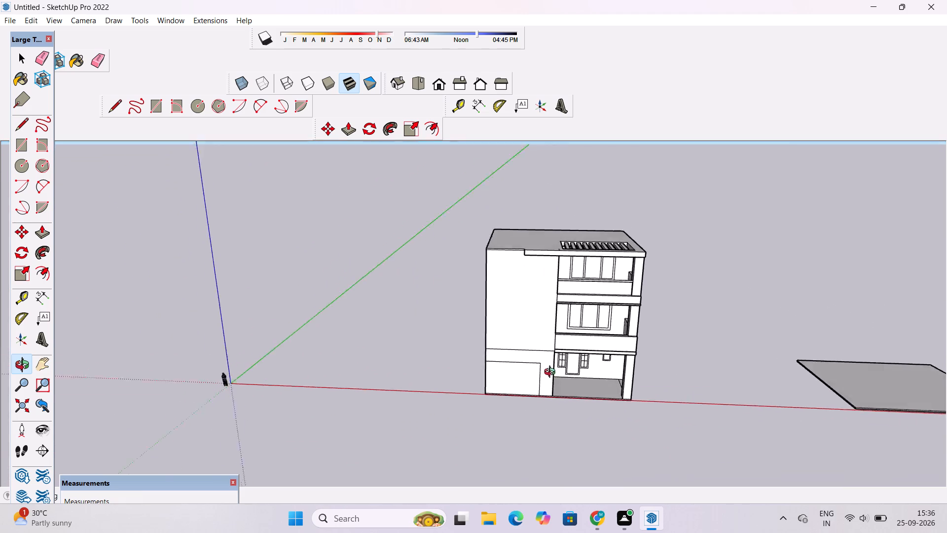
Examine the building's front from slightly above and below, covering the stacked balconies, windows, roof slab and roof beams.
left_click_drag(552, 373, 620, 360)
scroll(576, 320, "up", 7)
left_click_drag(572, 309, 499, 266)
left_click_drag(460, 278, 526, 325, "shift")
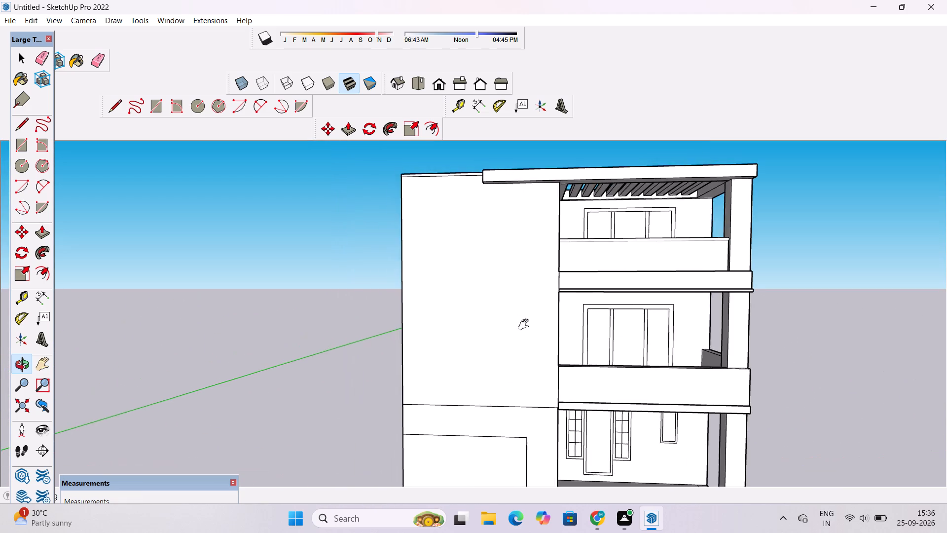
scroll(526, 325, "down", 4)
left_click_drag(521, 329, 528, 347)
scroll(523, 339, "up", 2)
left_click_drag(501, 323, 535, 334, "shift")
left_click_drag(514, 343, 535, 353)
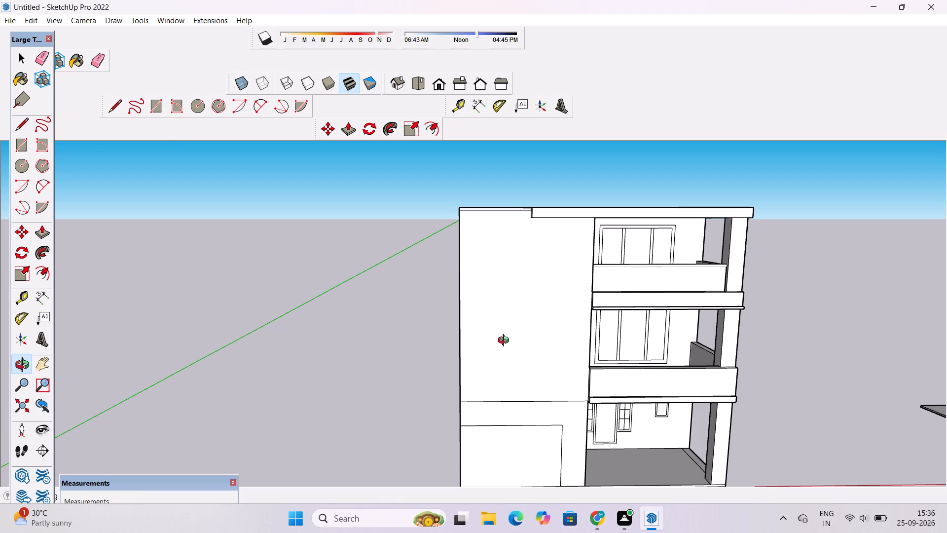
left_click_drag(494, 354, 508, 353, "shift")
left_click_drag(505, 387, 510, 355, "shift")
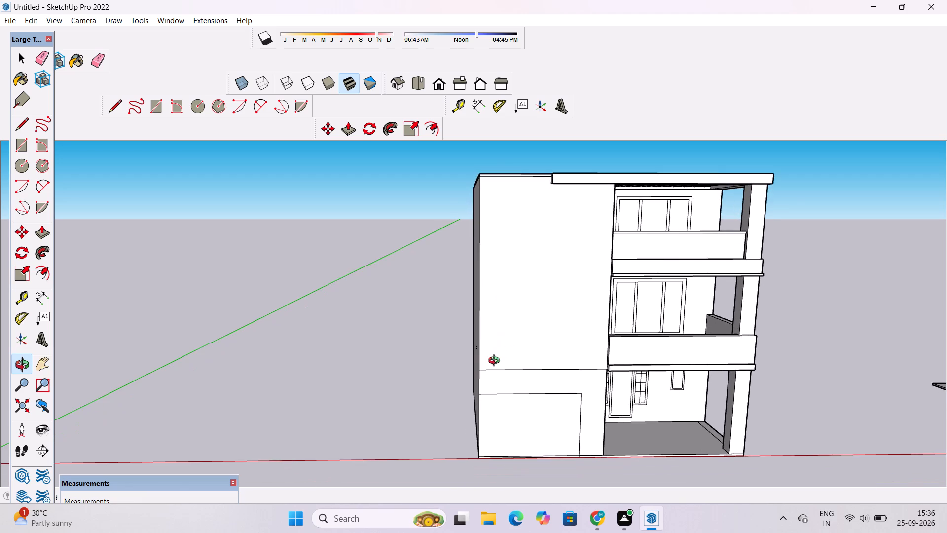
scroll(496, 362, "up", 1)
left_click_drag(507, 367, 530, 370, "shift")
left_click_drag(519, 376, 478, 382, "shift")
left_click_drag(530, 371, 509, 364)
left_click_drag(508, 364, 490, 376, "shift")
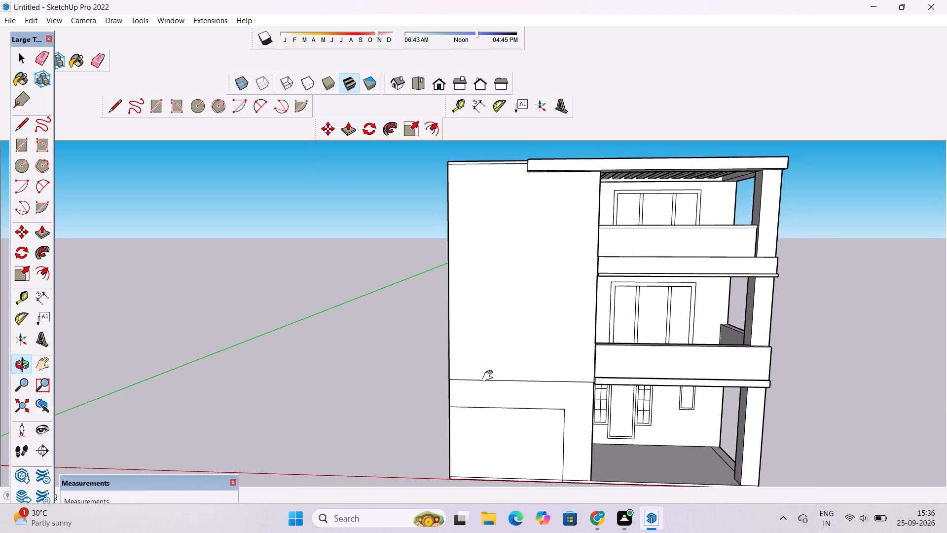
left_click_drag(490, 376, 486, 381, "shift")
scroll(488, 380, "down", 2)
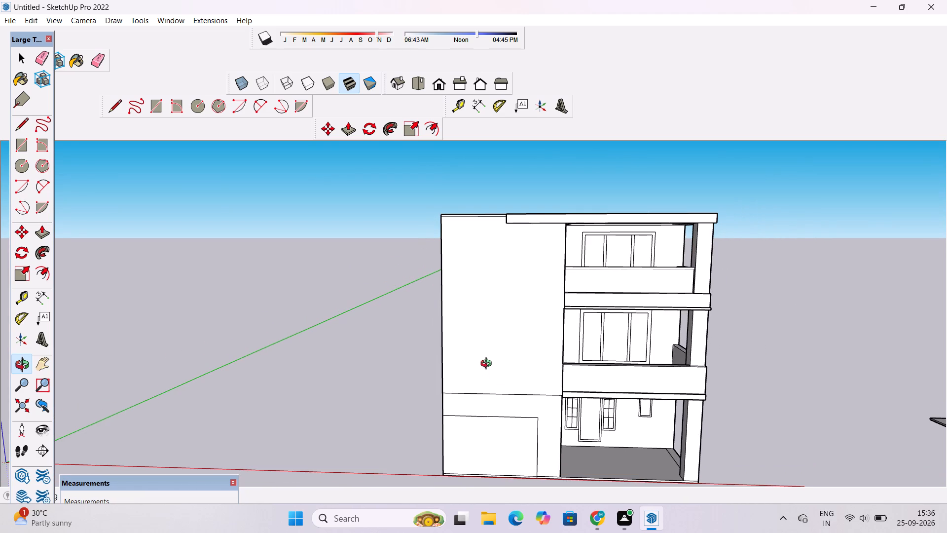
scroll(488, 365, "down", 1)
Place a guide line across the roof, parallel to and 15' back from the front edge beside the slab step.
left_click_drag(492, 365, 512, 437)
scroll(490, 362, "down", 3)
left_click_drag(482, 345, 463, 388, "shift")
left_click_drag(466, 385, 476, 438)
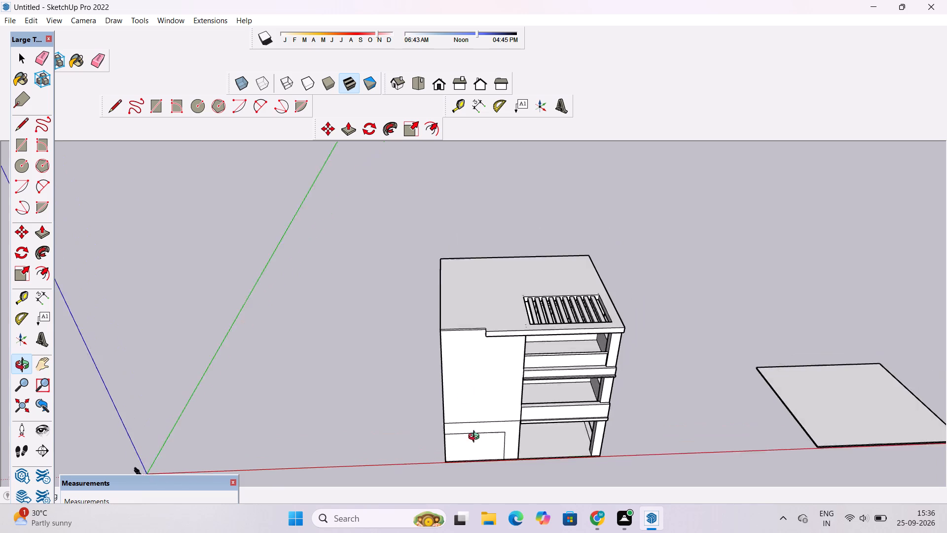
left_click_drag(476, 438, 480, 464)
scroll(455, 354, "up", 2)
left_click_drag(470, 341, 465, 358)
scroll(475, 351, "up", 4)
left_click_drag(482, 329, 466, 337, "shift")
scroll(458, 341, "up", 2)
key("t")
scroll(469, 360, "up", 4)
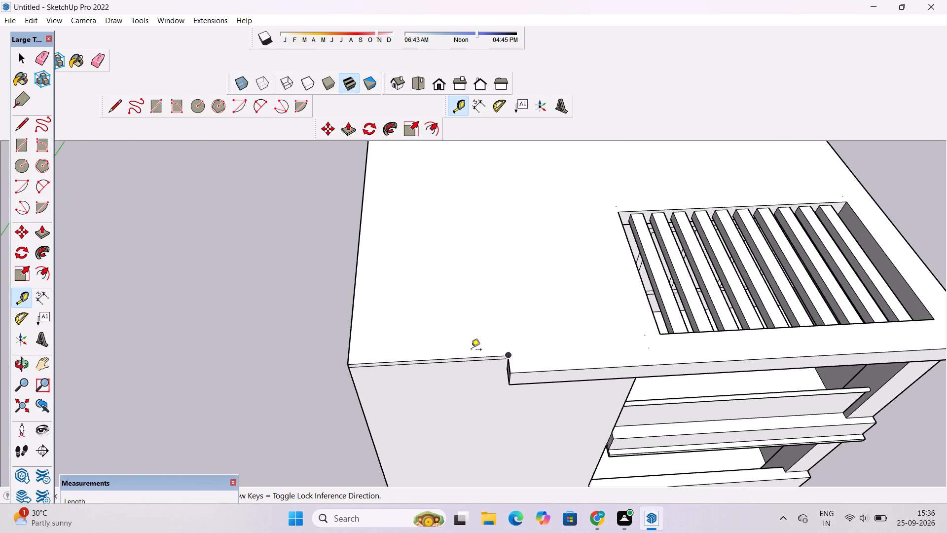
scroll(448, 355, "up", 4)
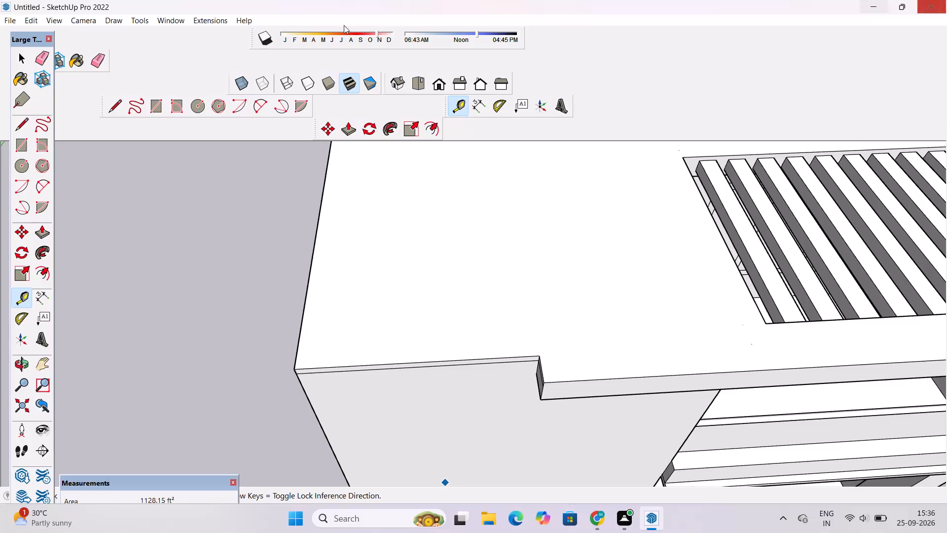
left_click(426, 363)
scroll(425, 342, "down", 5)
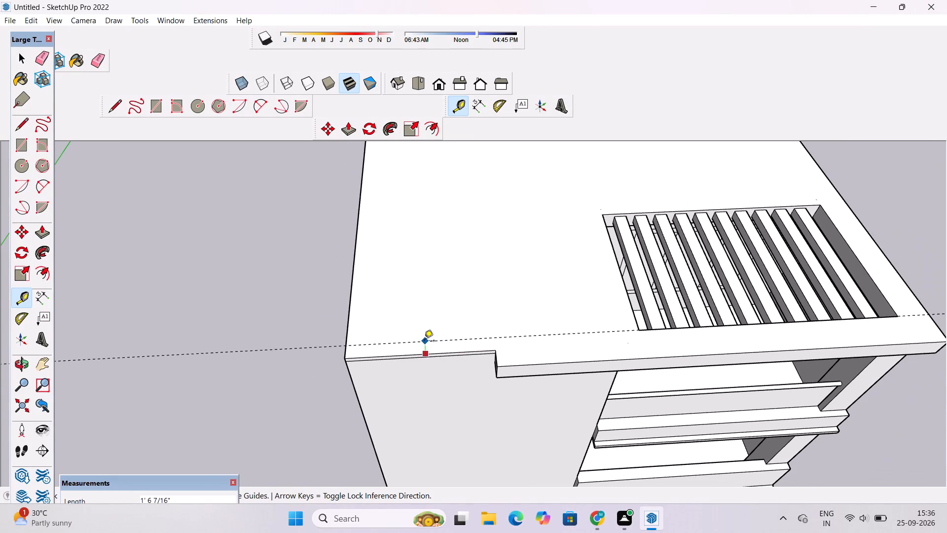
scroll(421, 342, "down", 7)
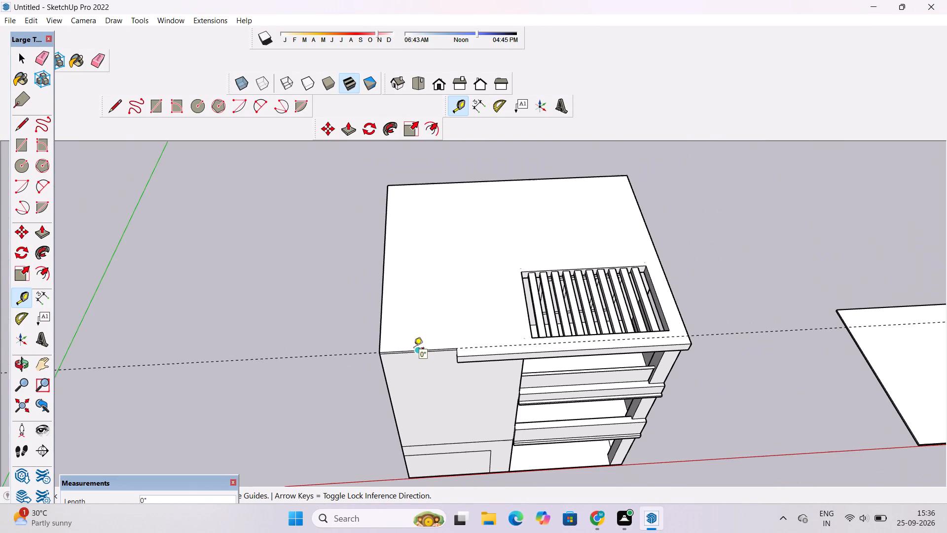
scroll(396, 358, "down", 2)
scroll(408, 320, "up", 2)
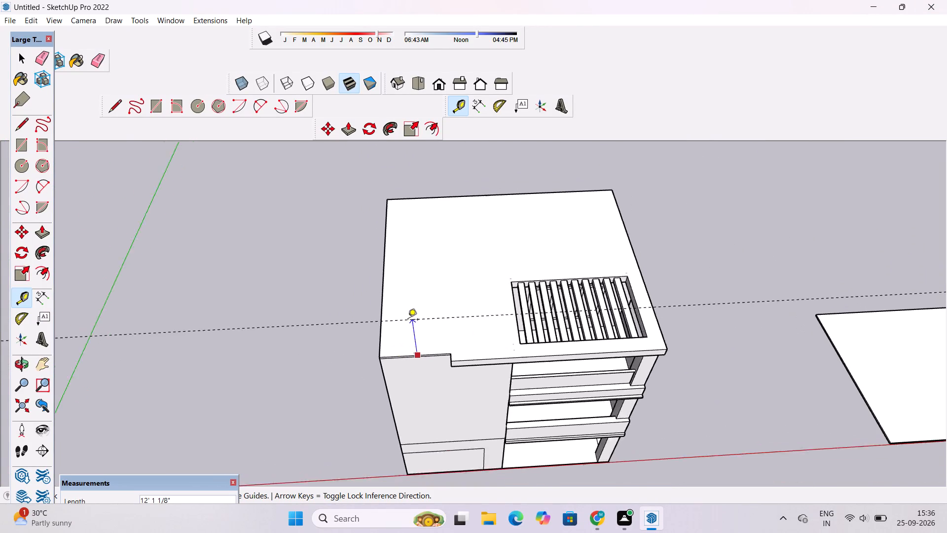
scroll(408, 320, "up", 2)
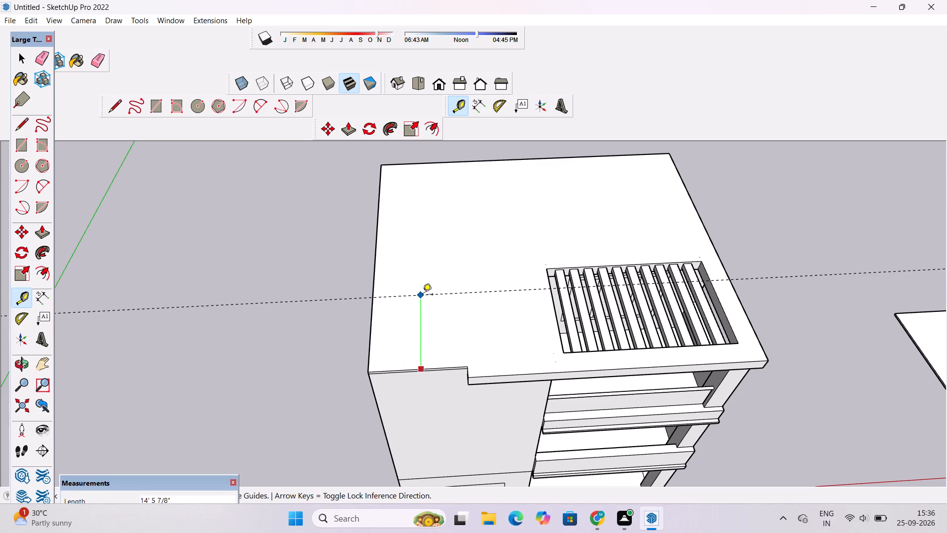
type("15'")
key("Return")
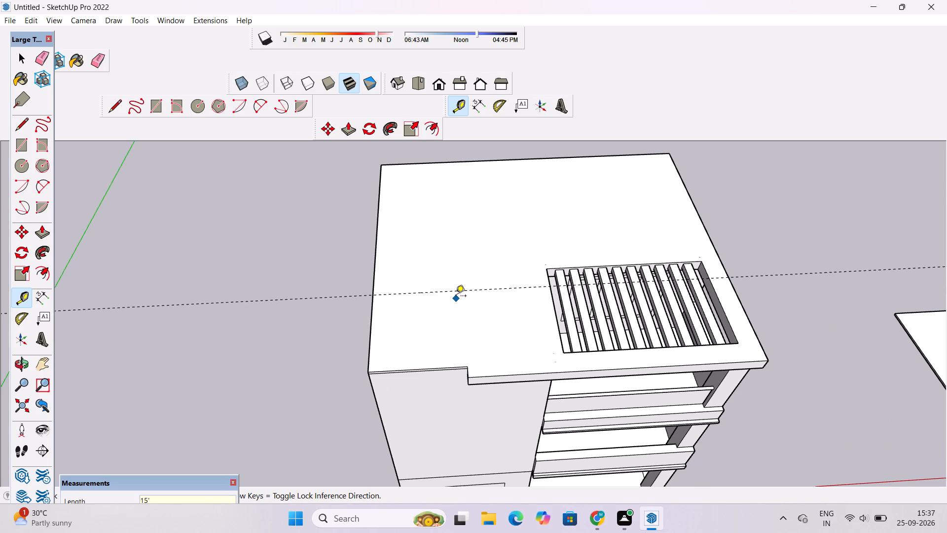
Place a second parallel guide line across the roof, 1' further back from the first guide.
scroll(456, 297, "up", 3)
scroll(456, 297, "down", 3)
scroll(456, 297, "up", 1)
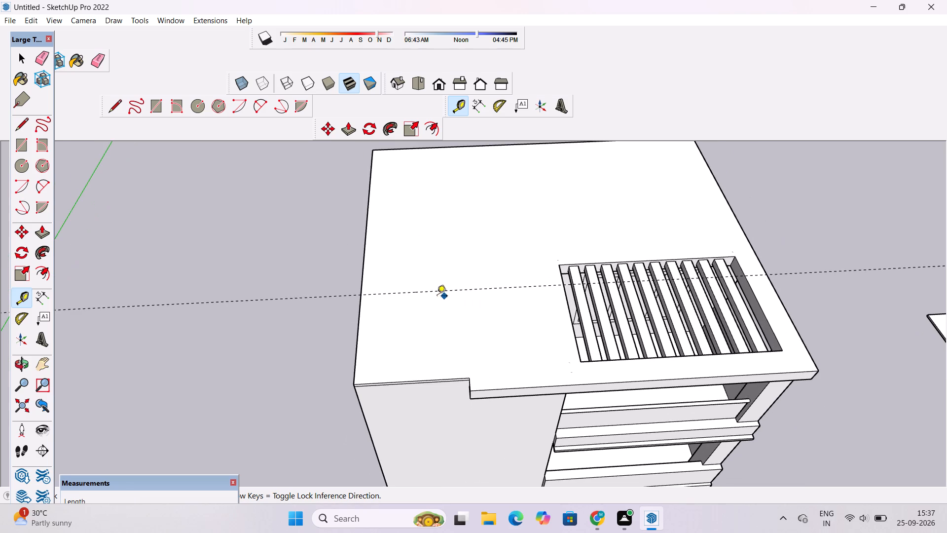
scroll(388, 318, "down", 2)
scroll(416, 285, "up", 4)
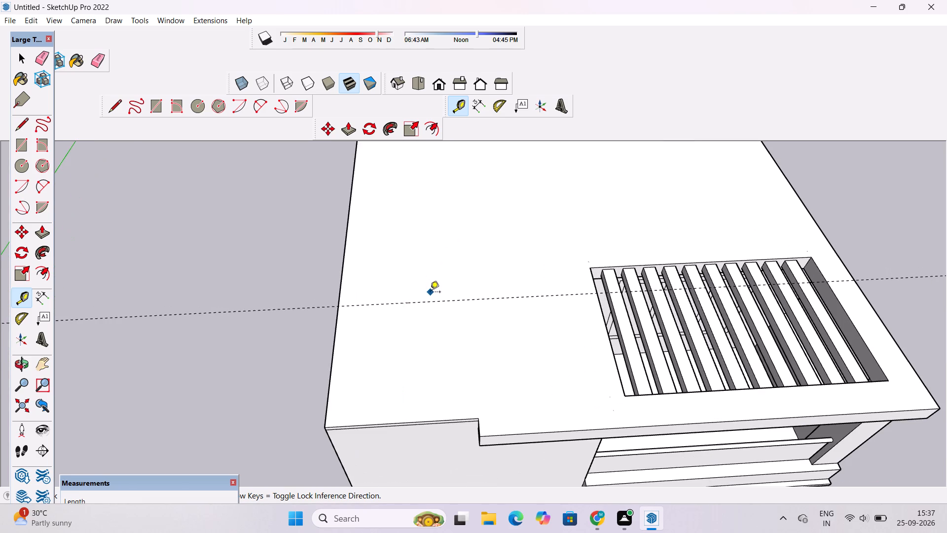
left_click(431, 303)
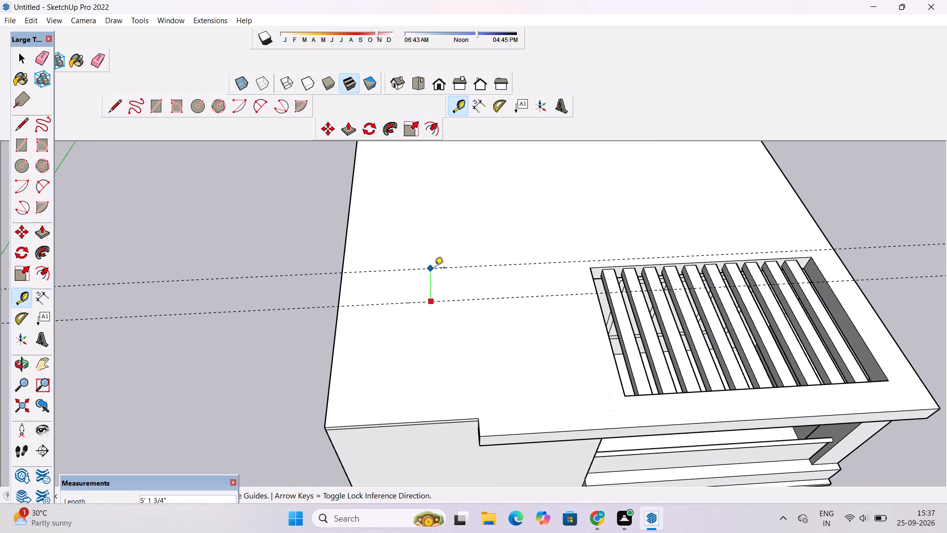
type("1'")
key("Return")
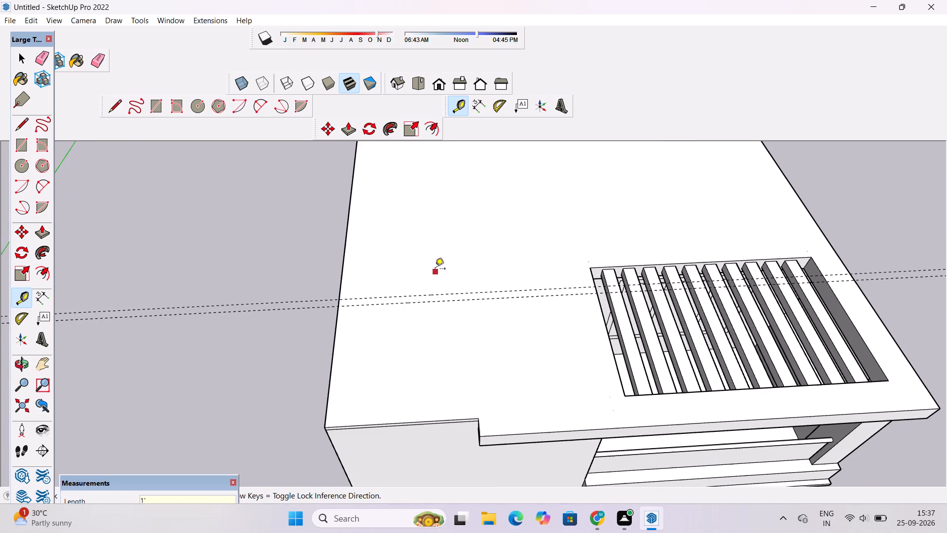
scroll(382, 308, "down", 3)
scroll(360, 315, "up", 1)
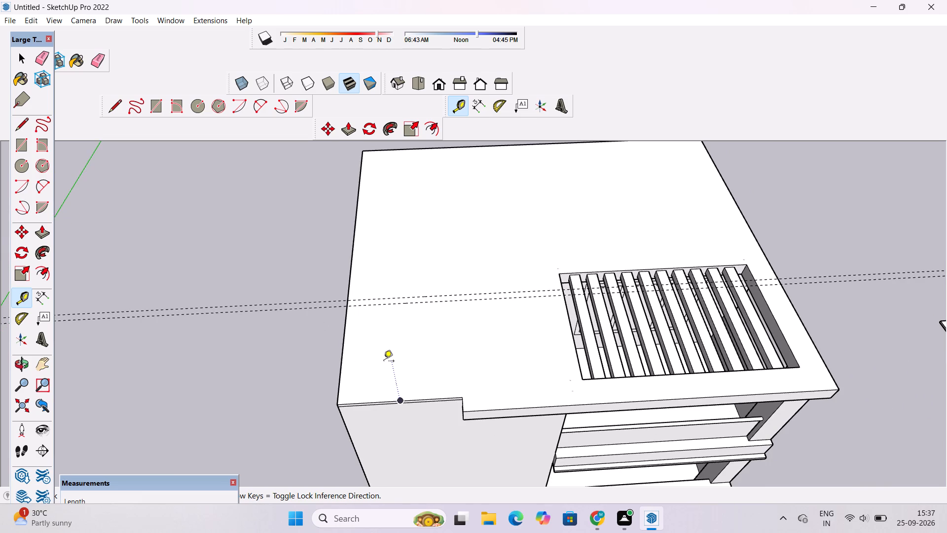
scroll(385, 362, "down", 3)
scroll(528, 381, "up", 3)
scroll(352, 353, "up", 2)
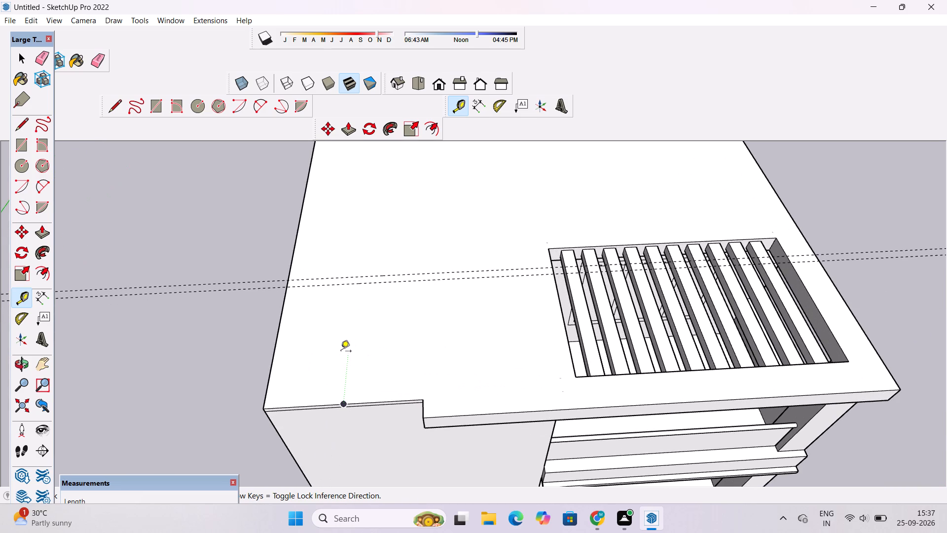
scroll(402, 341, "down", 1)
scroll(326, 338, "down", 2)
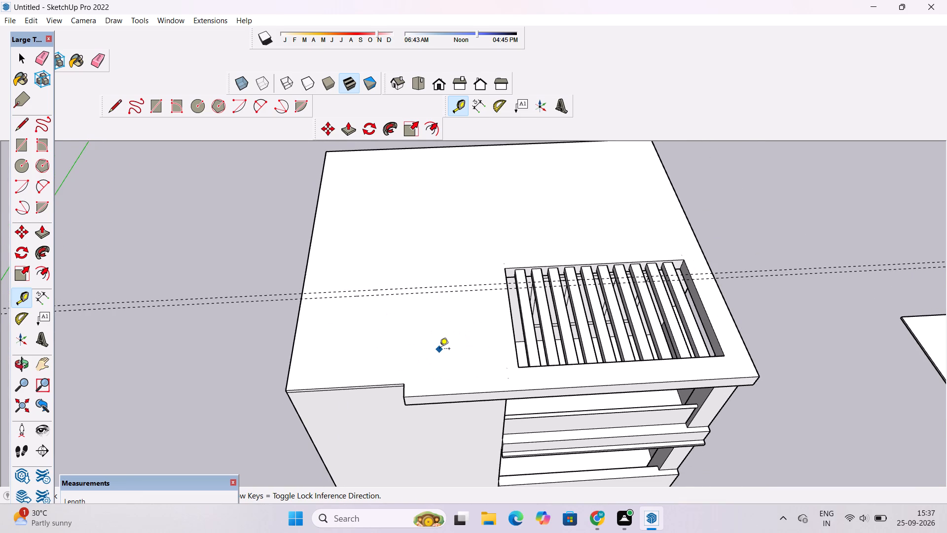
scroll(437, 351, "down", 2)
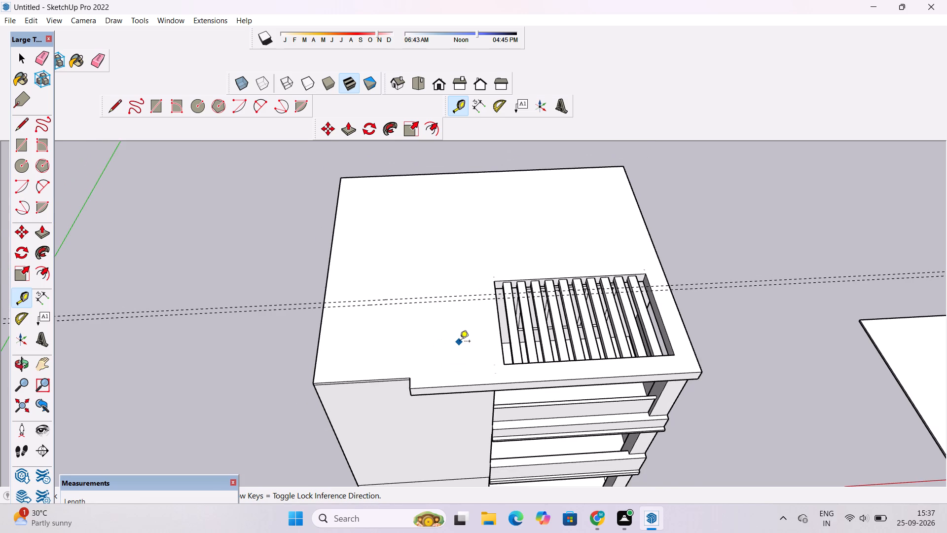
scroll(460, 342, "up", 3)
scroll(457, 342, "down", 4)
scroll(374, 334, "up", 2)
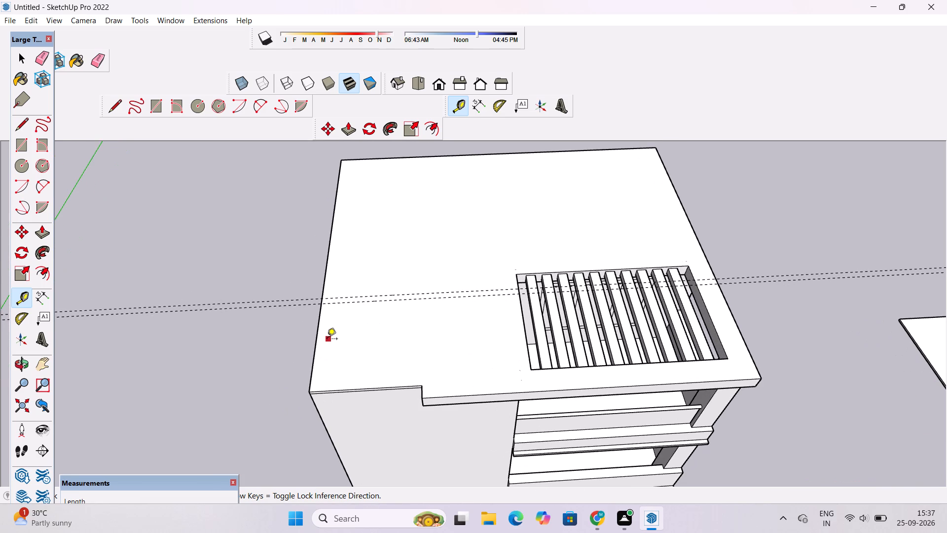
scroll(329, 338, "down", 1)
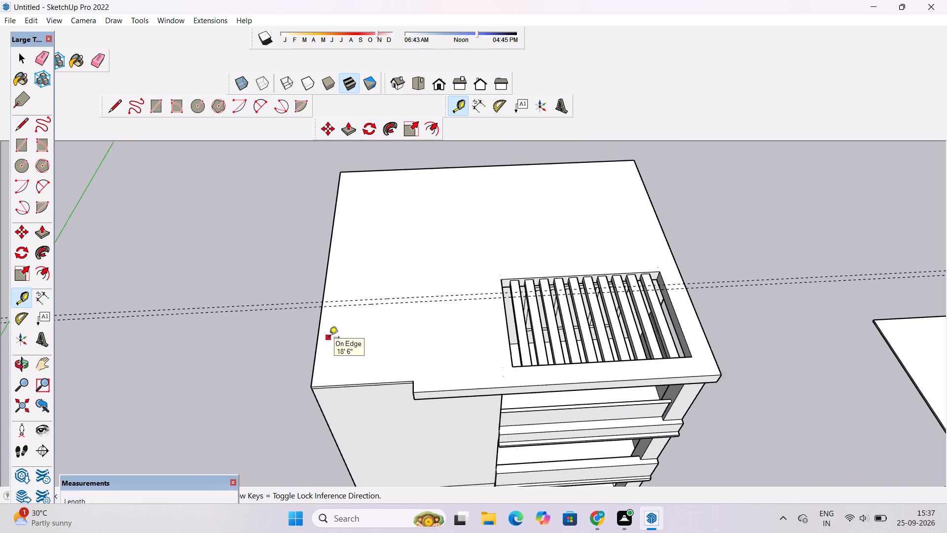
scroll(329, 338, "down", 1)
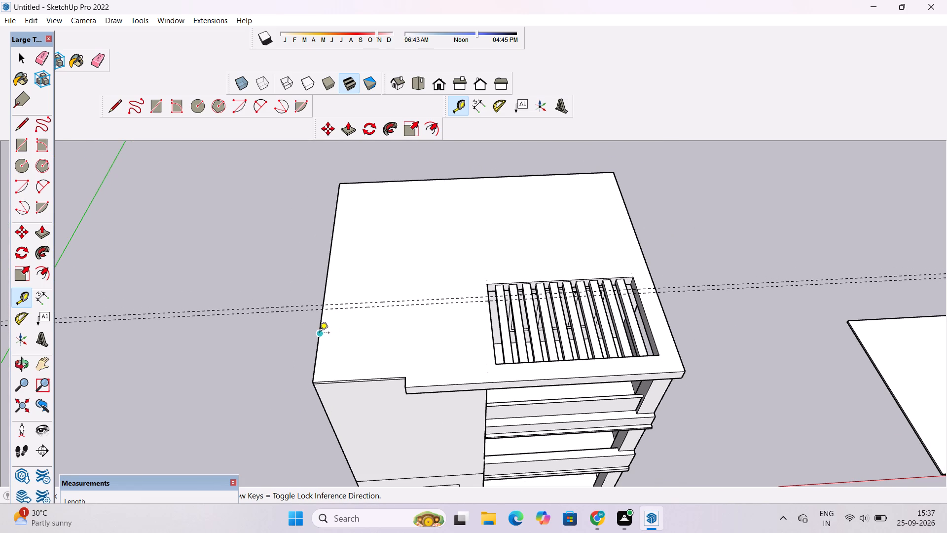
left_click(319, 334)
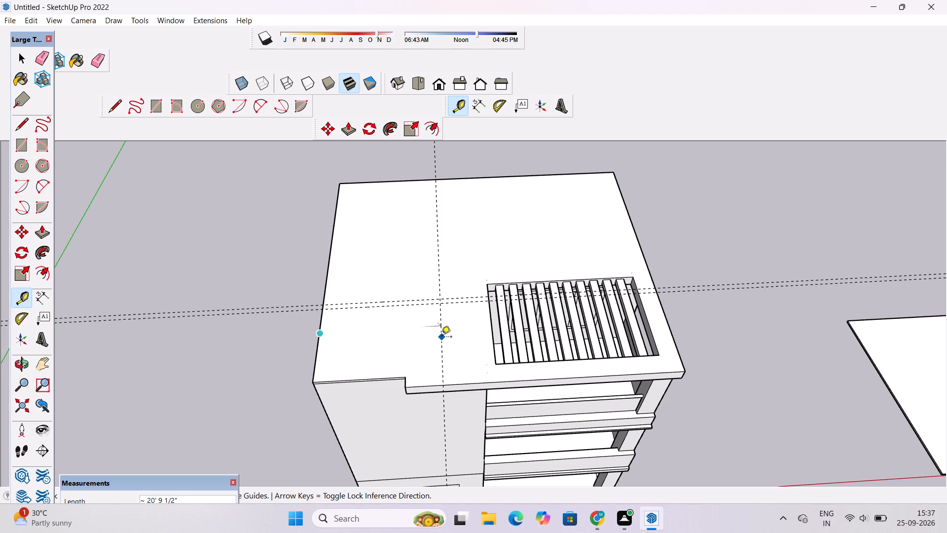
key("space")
Place a guide line on the roof 20' in from the side edge opposite the beam opening, crossing the two parallel guides.
type("t")
scroll(423, 338, "down", 3)
scroll(390, 336, "up", 3)
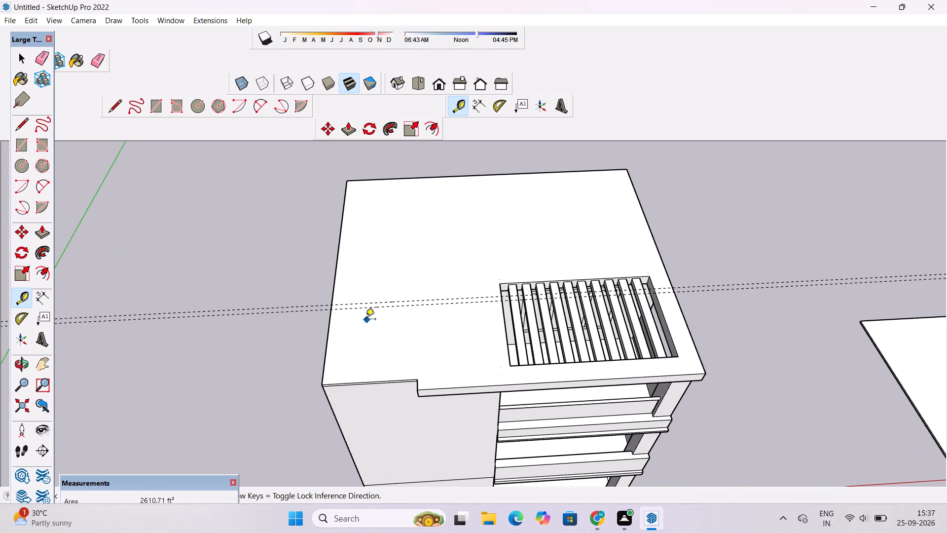
left_click(332, 316)
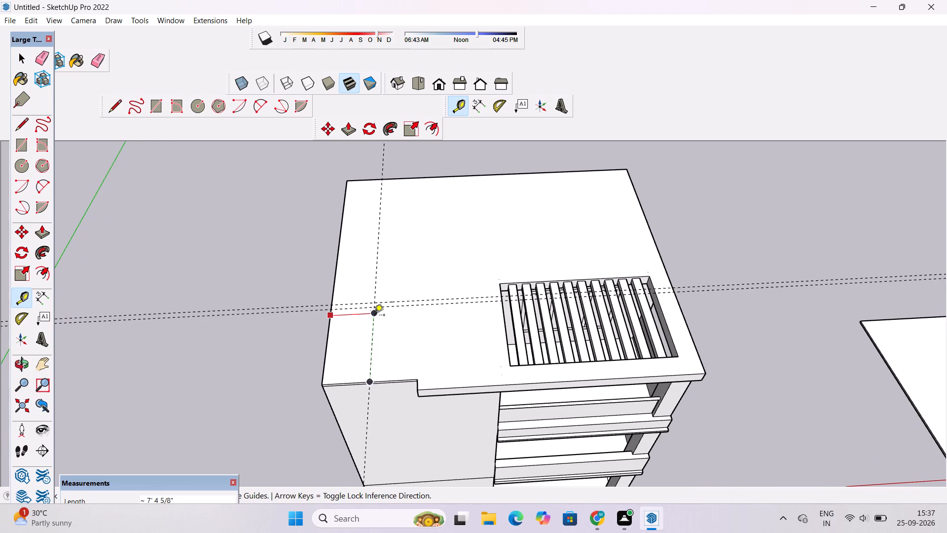
scroll(385, 317, "down", 3)
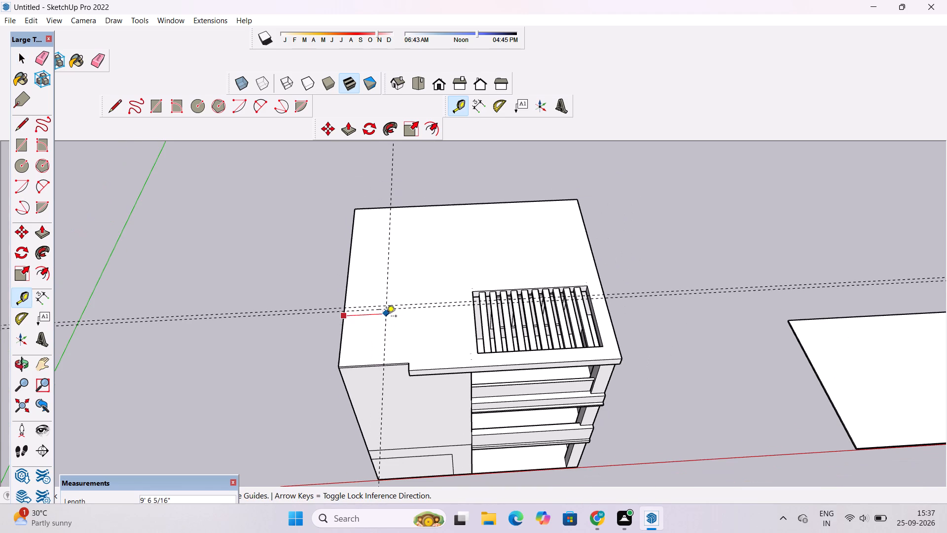
scroll(386, 317, "down", 3)
scroll(410, 324, "up", 2)
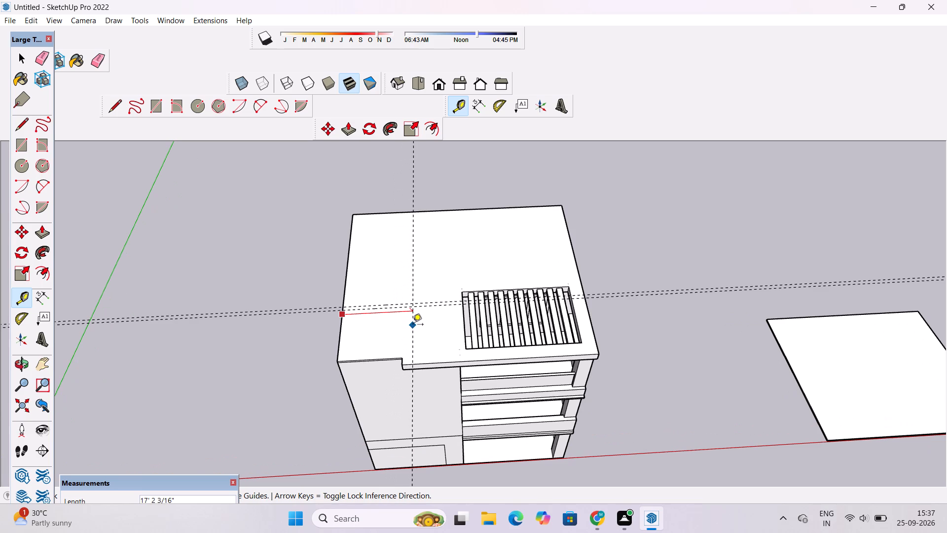
scroll(413, 325, "up", 1)
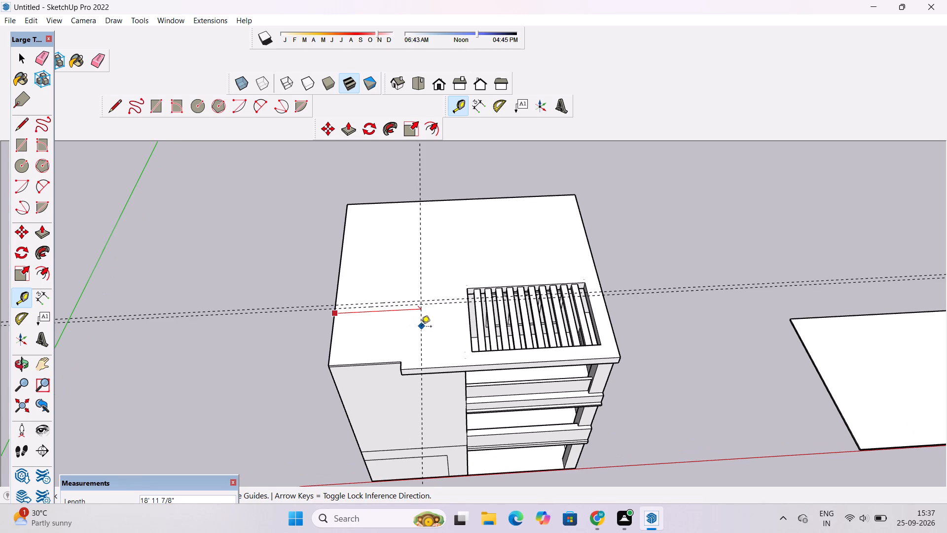
scroll(421, 327, "up", 1)
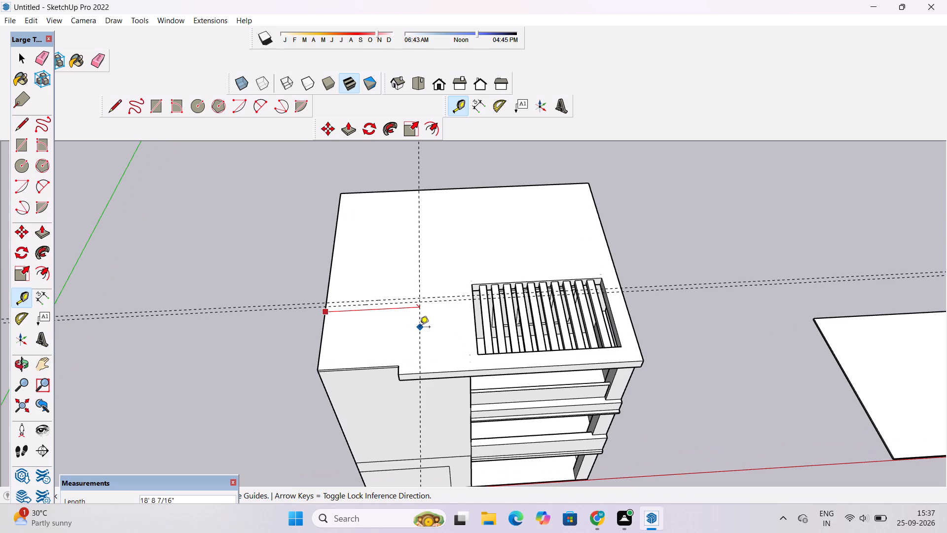
scroll(420, 328, "down", 1)
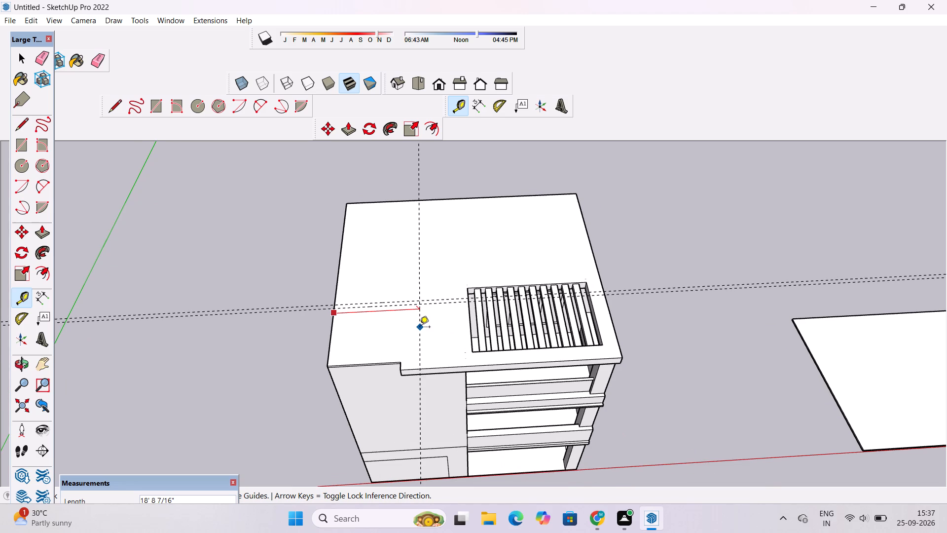
scroll(420, 328, "up", 2)
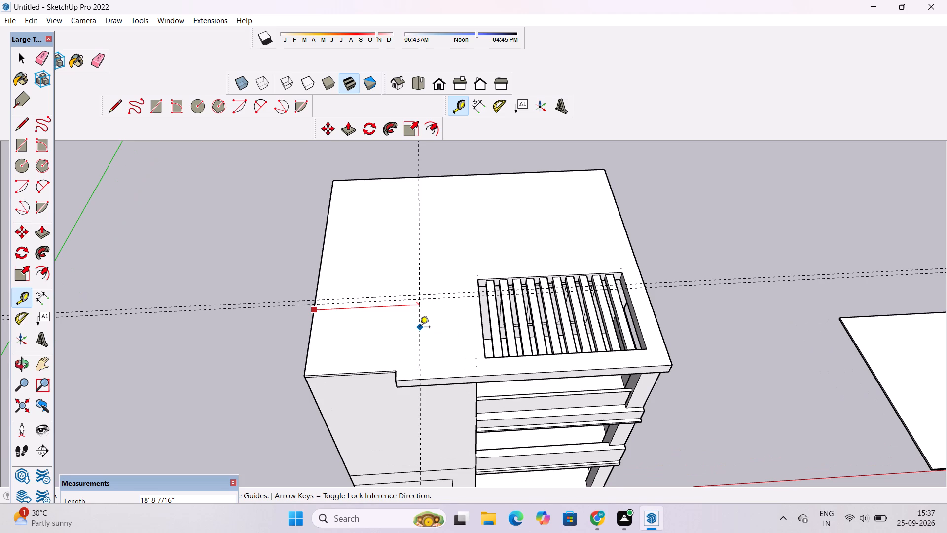
scroll(420, 328, "down", 1)
scroll(420, 328, "up", 1)
scroll(420, 328, "down", 1)
scroll(420, 328, "up", 1)
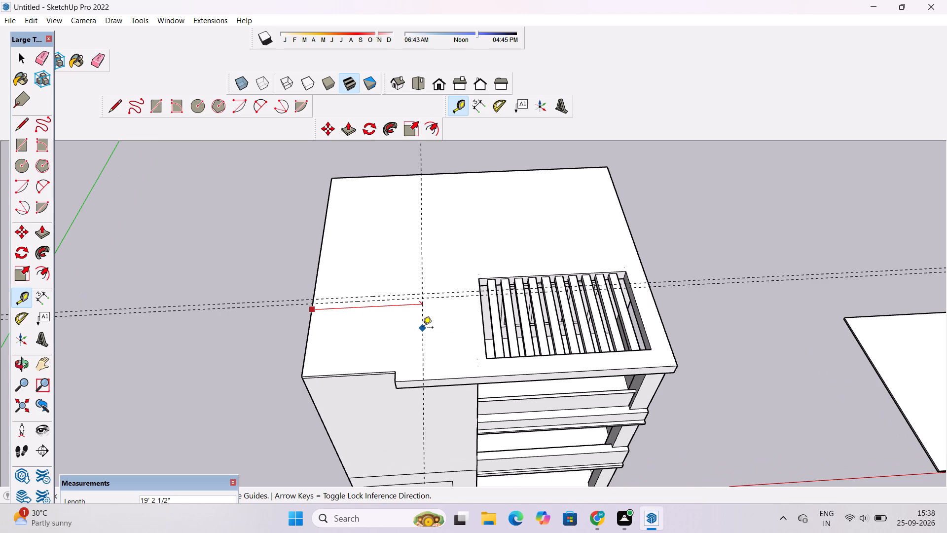
scroll(423, 328, "up", 1)
type("20'")
key("Return")
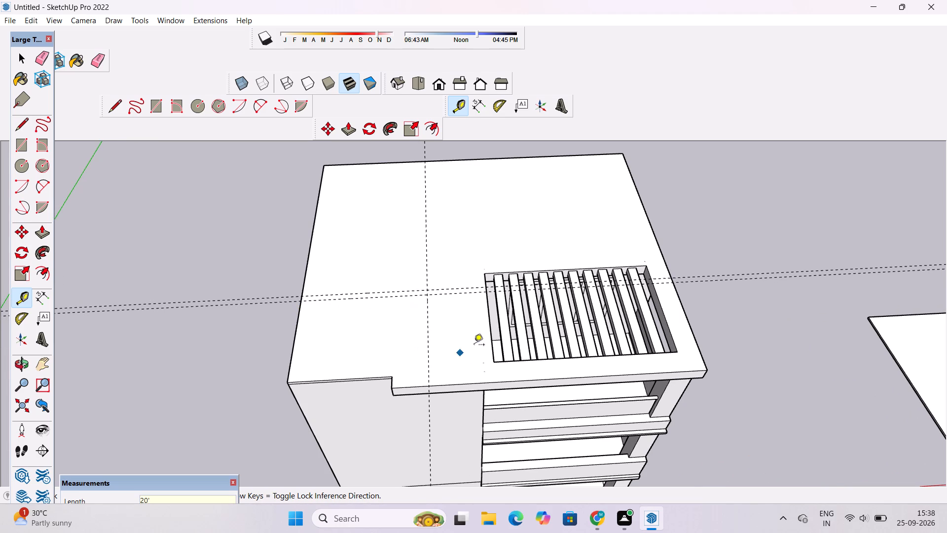
Examine the roof guide-line layout and the building's front from above, front-on and corner angles.
scroll(256, 360, "down", 4)
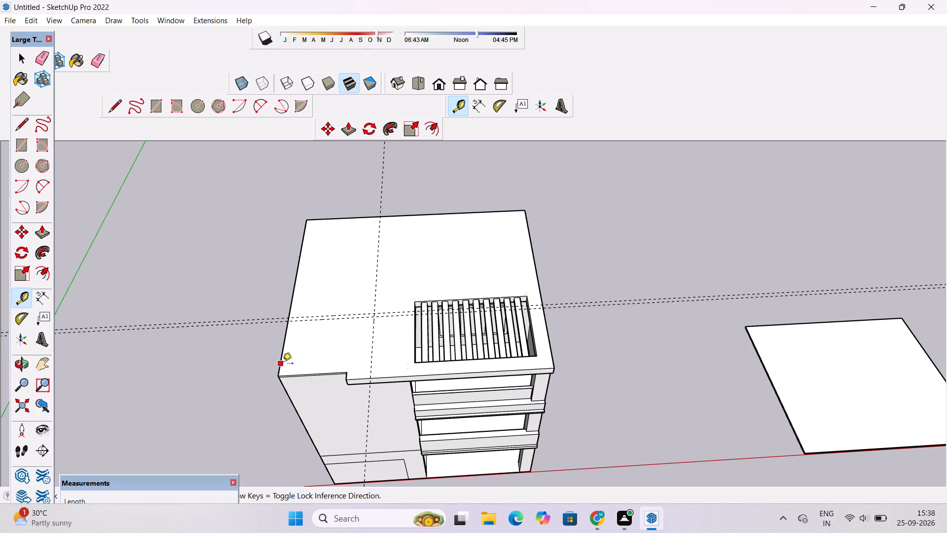
scroll(283, 364, "down", 3)
scroll(287, 361, "up", 3)
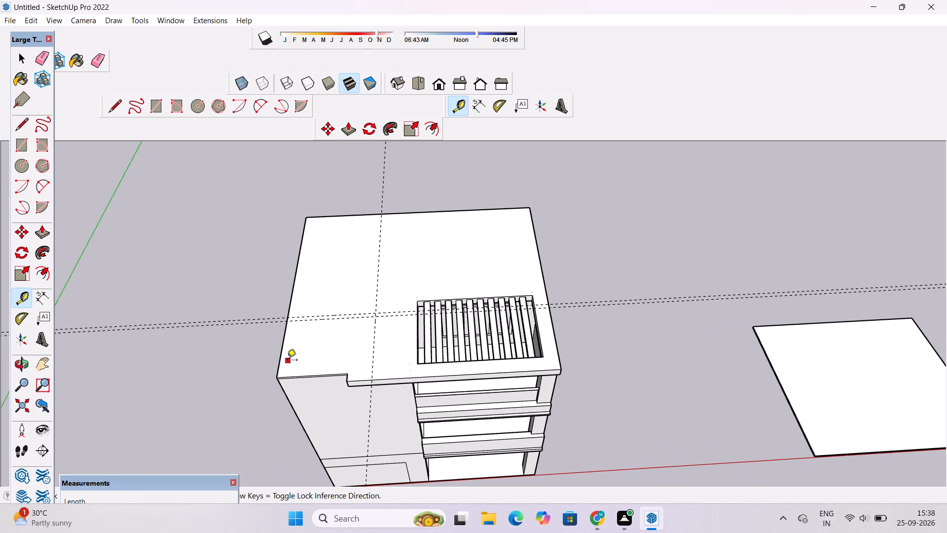
scroll(287, 361, "up", 1)
key("o")
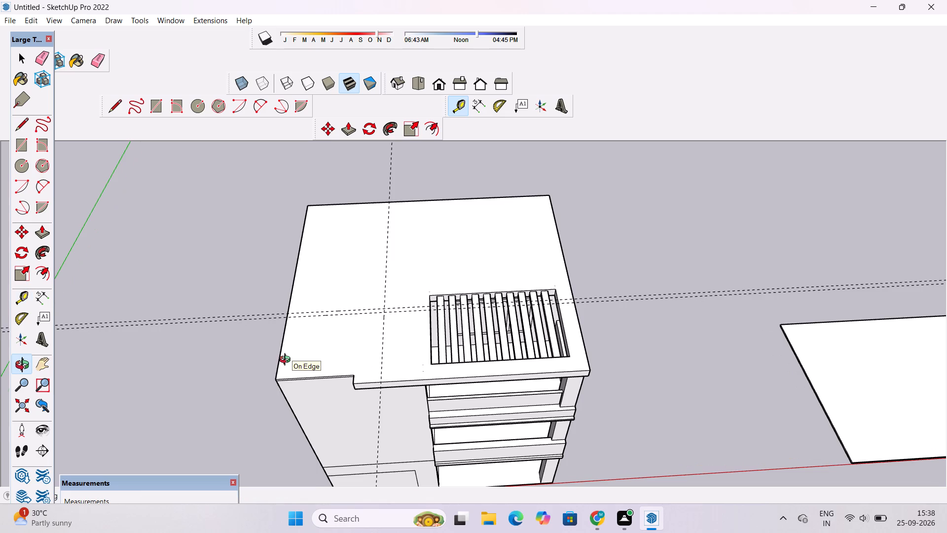
scroll(287, 361, "down", 2)
left_click_drag(300, 389, 355, 350)
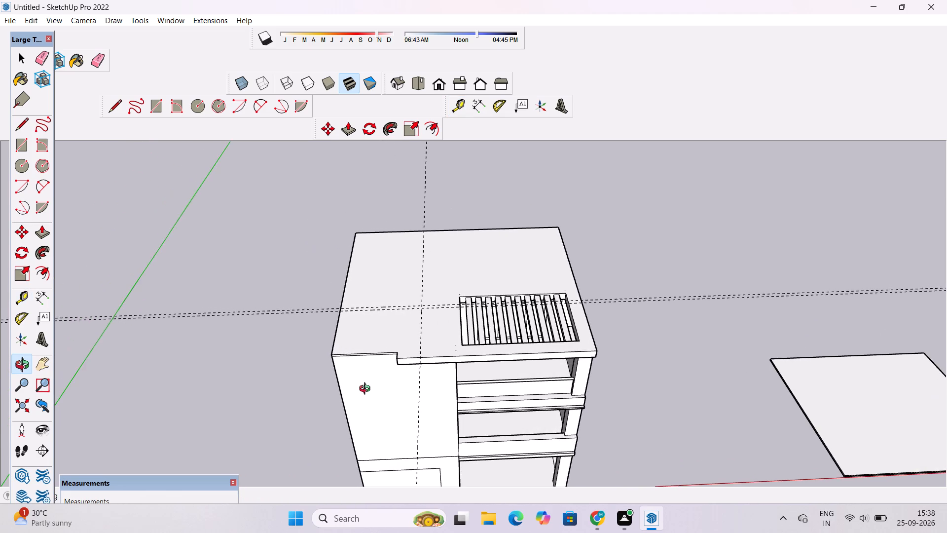
left_click_drag(367, 390, 362, 371)
left_click_drag(359, 369, 402, 405, "shift")
scroll(404, 405, "up", 2)
left_click_drag(447, 406, 434, 311)
scroll(434, 323, "up", 2)
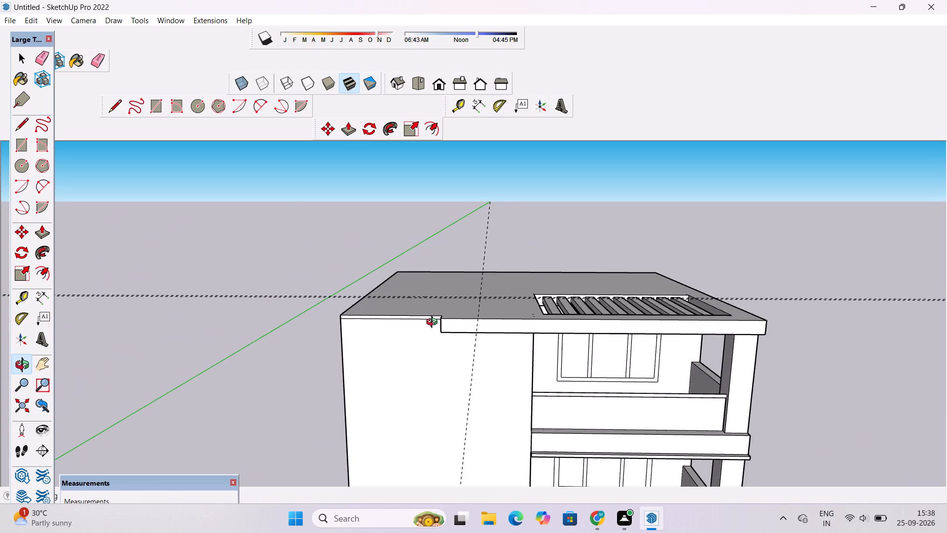
scroll(434, 323, "down", 3)
left_click_drag(523, 299, 673, 368)
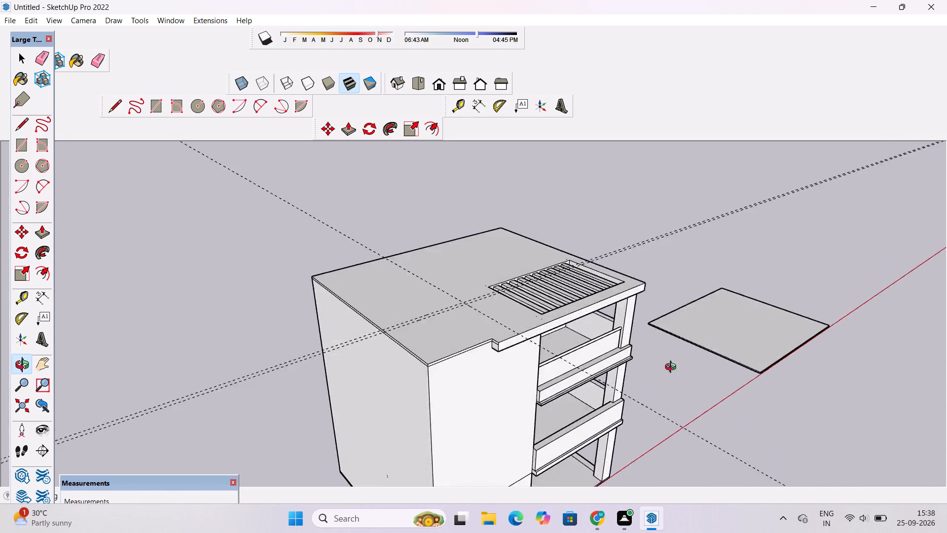
Draw a 1' by 20' rectangle on the roof between the two parallel guides, from the side edge to the crossing guide.
left_click_drag(673, 368, 642, 440)
left_click_drag(490, 352, 453, 439)
scroll(454, 386, "up", 2)
left_click_drag(446, 383, 479, 365, "shift")
left_click_drag(480, 367, 458, 407)
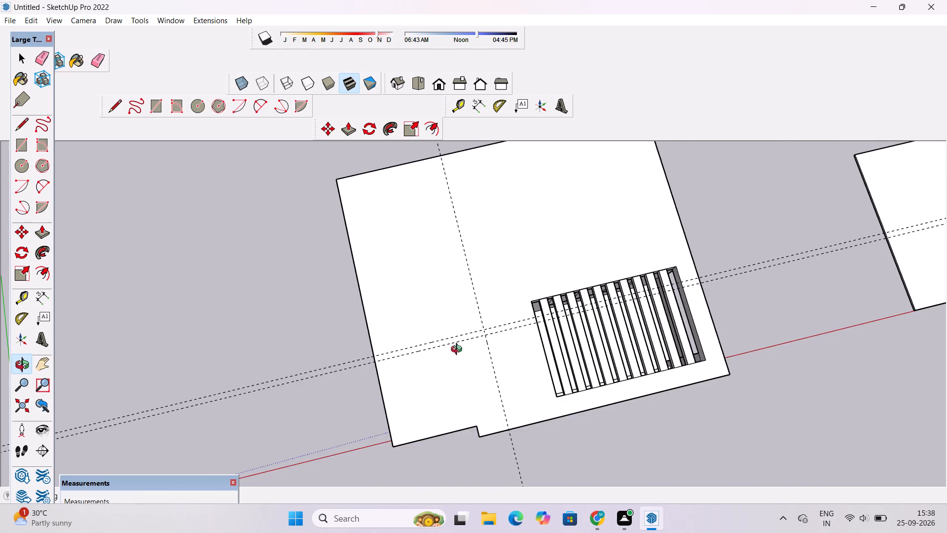
scroll(462, 343, "up", 4)
left_click_drag(448, 368, 478, 345, "shift")
key("r")
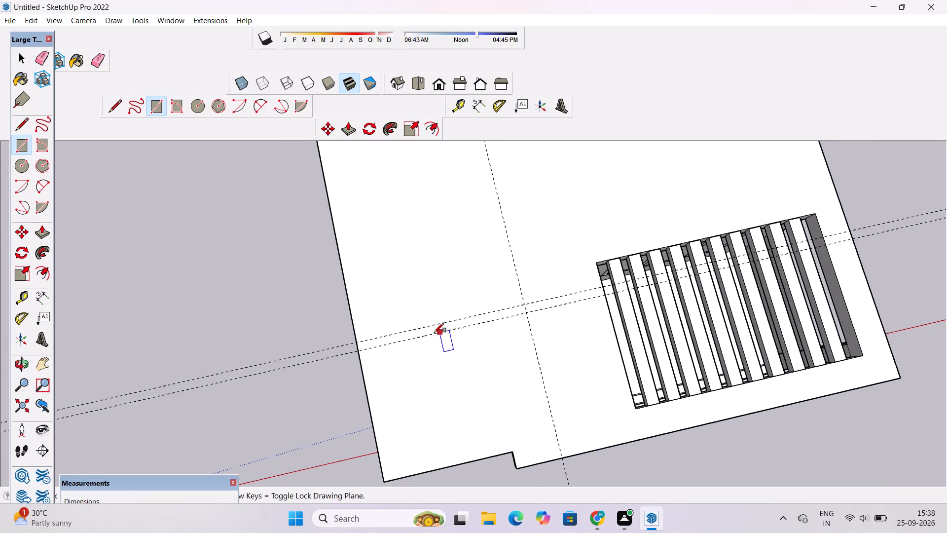
scroll(401, 336, "down", 3)
scroll(449, 326, "up", 3)
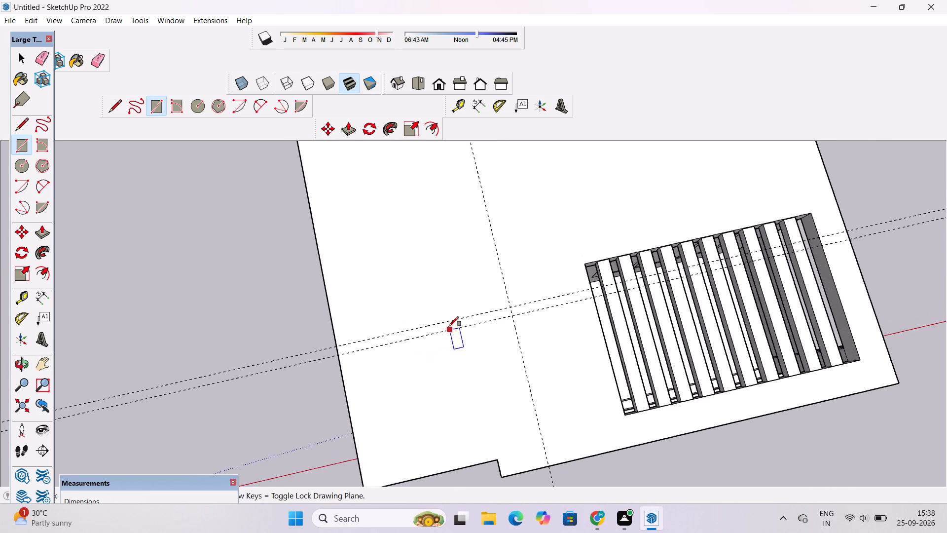
scroll(362, 336, "up", 3)
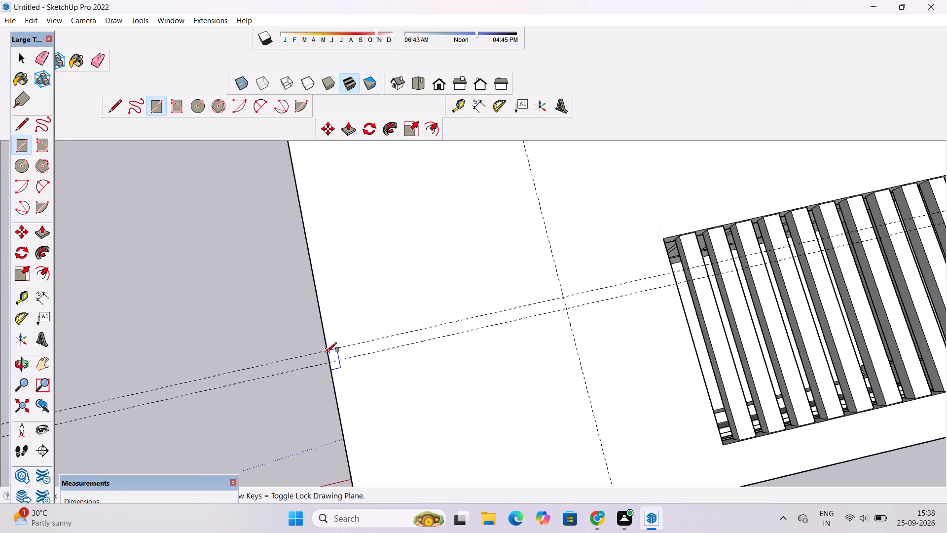
left_click(327, 352)
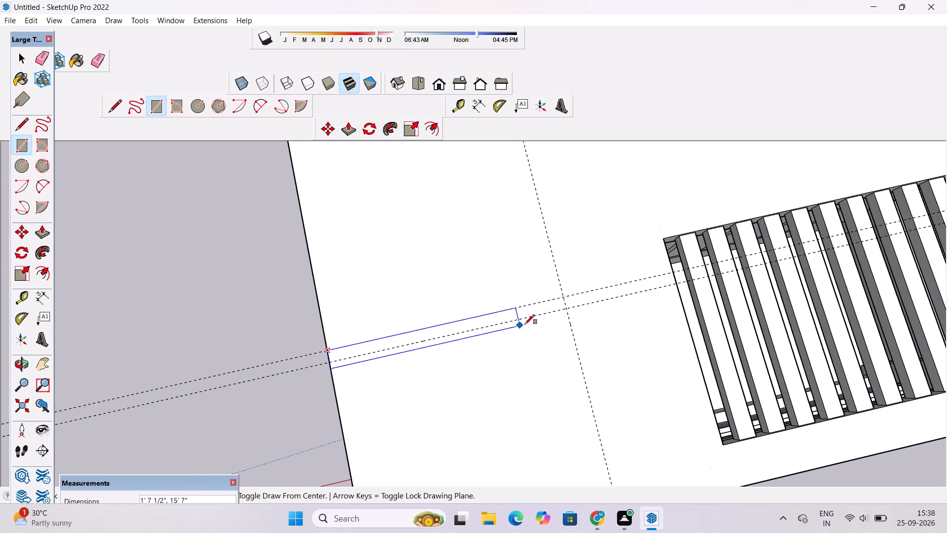
left_click(566, 310)
scroll(423, 304, "down", 7)
key("space")
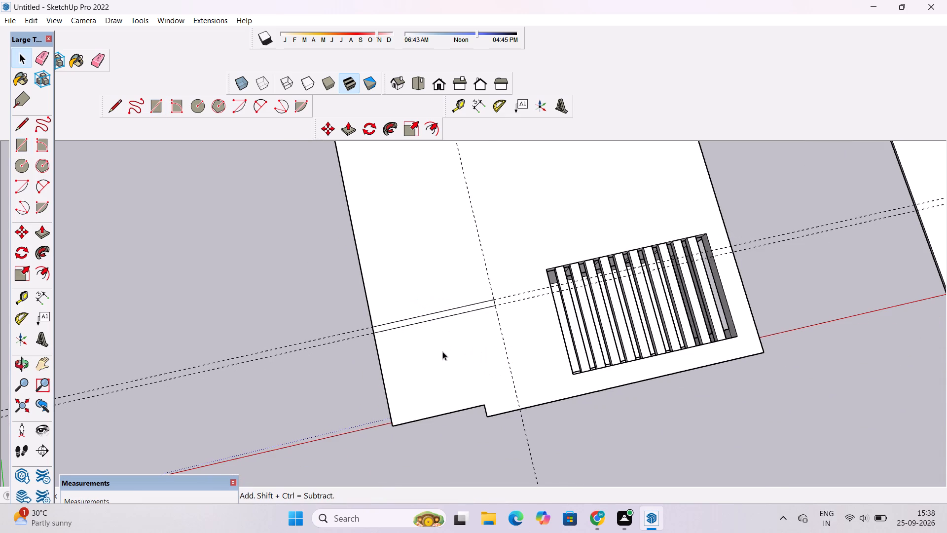
Examine the building's front facade, balconies and roof edge from above and from below.
key("l")
scroll(433, 345, "down", 4)
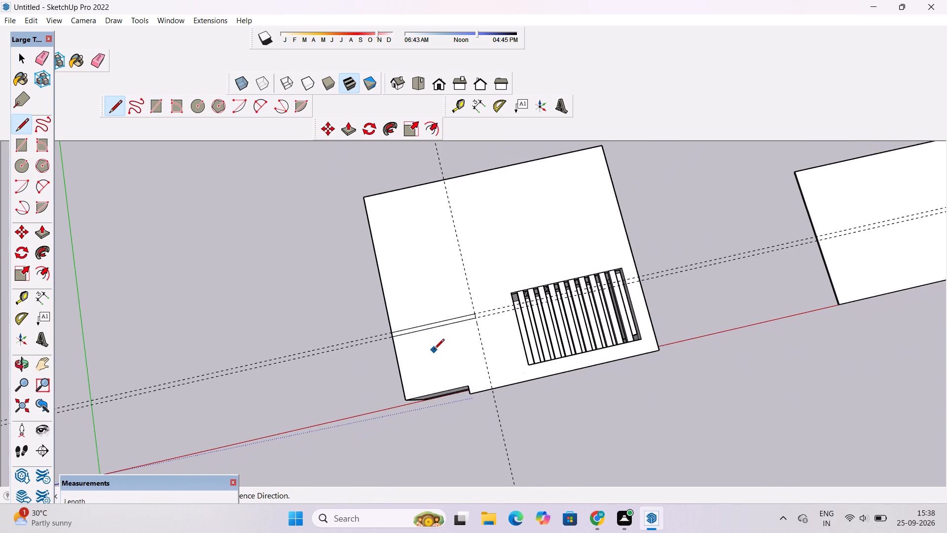
scroll(434, 350, "up", 2)
key("o")
left_click_drag(464, 424, 464, 381)
left_click_drag(483, 453, 466, 301)
scroll(466, 293, "down", 5)
left_click_drag(489, 371, 473, 305)
left_click_drag(458, 304, 504, 336, "shift")
scroll(504, 336, "up", 3)
left_click_drag(507, 332, 405, 243)
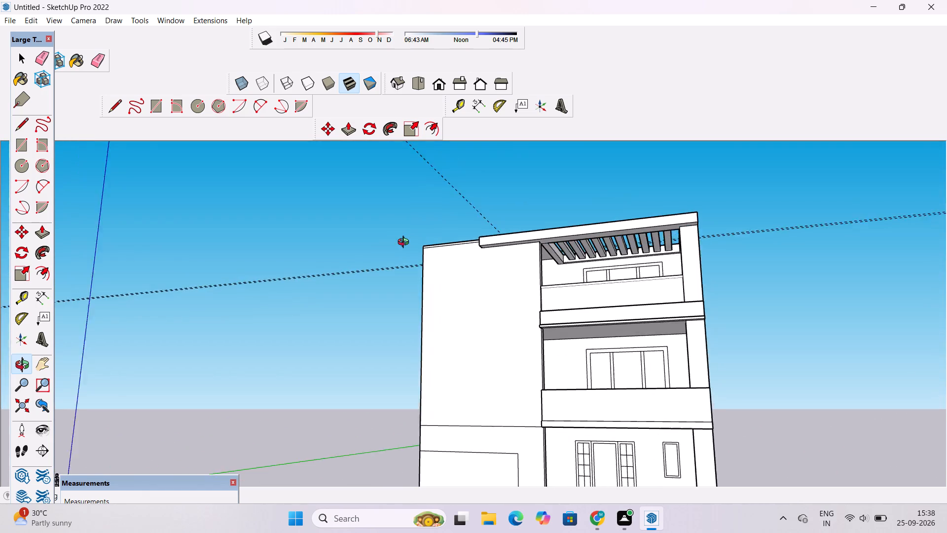
left_click_drag(405, 243, 380, 246)
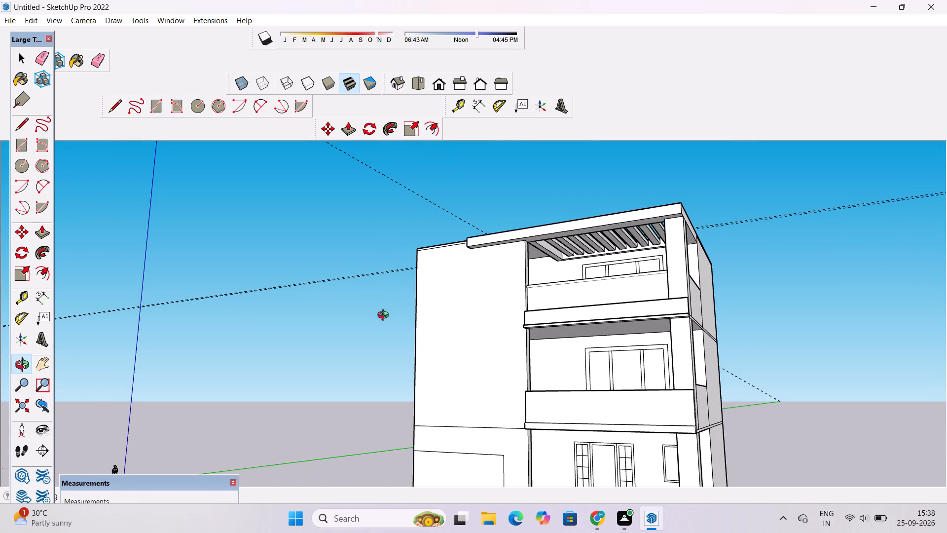
left_click_drag(387, 317, 423, 442)
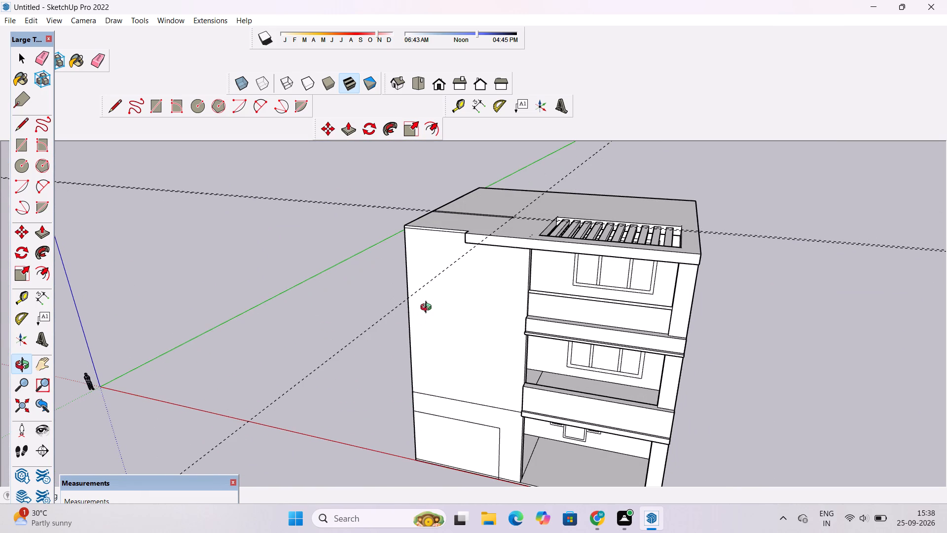
Draw a line about 16' 10 13/16" long along the crossing guide, from the roof's front edge to the narrow rectangle's near corner.
left_click_drag(433, 304, 395, 418)
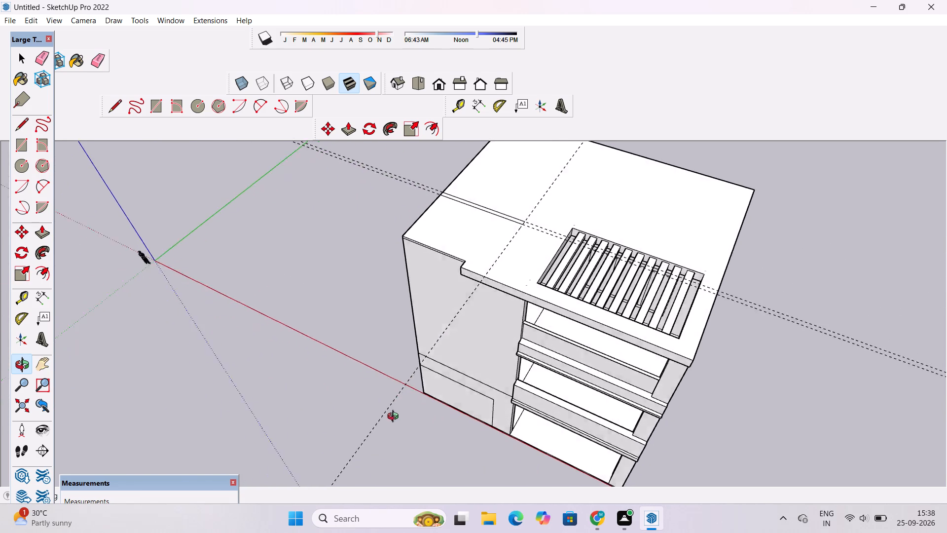
left_click_drag(395, 418, 393, 429)
left_click_drag(456, 295, 456, 357)
scroll(472, 324, "up", 3)
left_click_drag(486, 306, 481, 310, "shift")
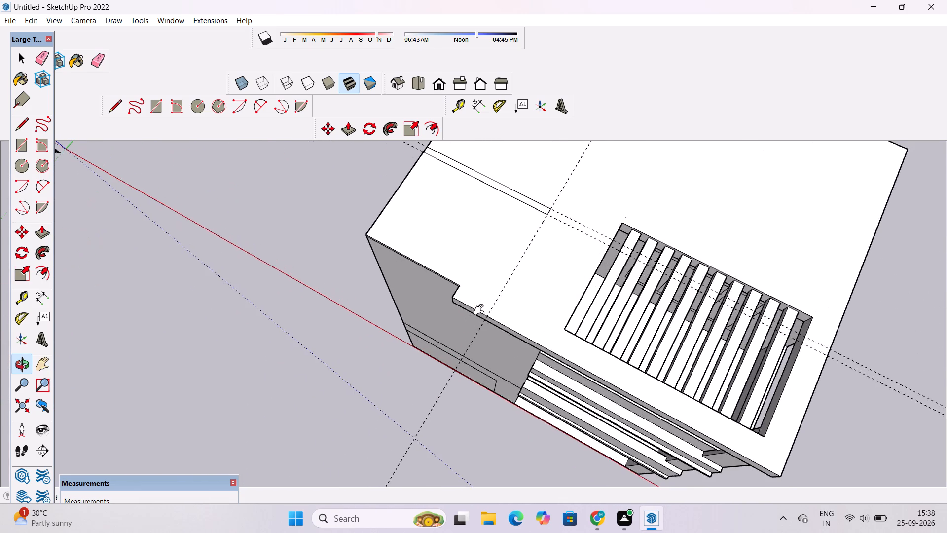
left_click_drag(481, 310, 430, 360, "shift")
scroll(454, 346, "up", 3)
key("l")
scroll(455, 347, "up", 3)
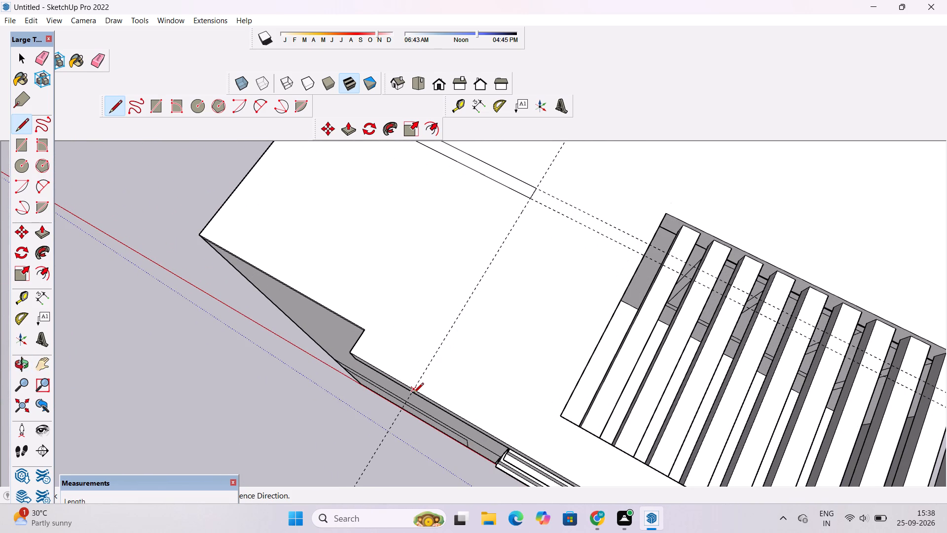
left_click(413, 390)
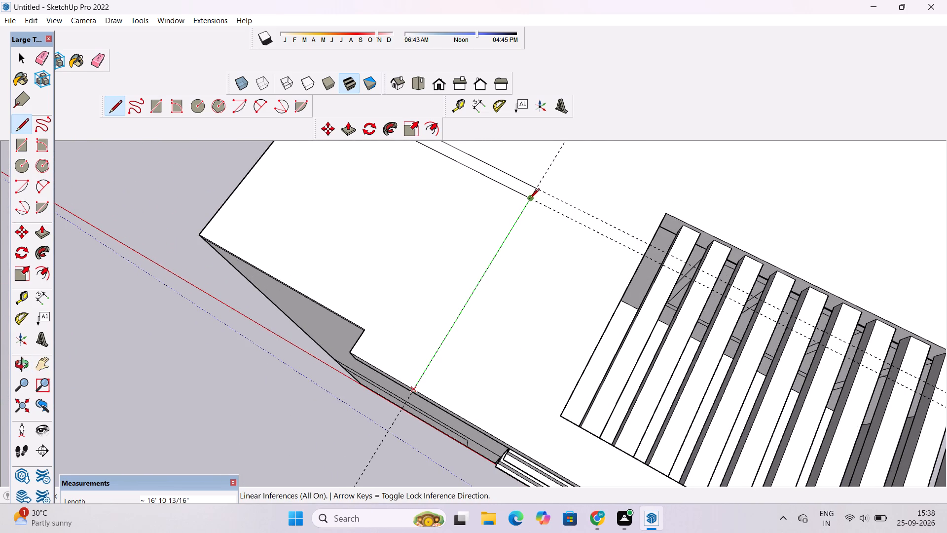
left_click(529, 199)
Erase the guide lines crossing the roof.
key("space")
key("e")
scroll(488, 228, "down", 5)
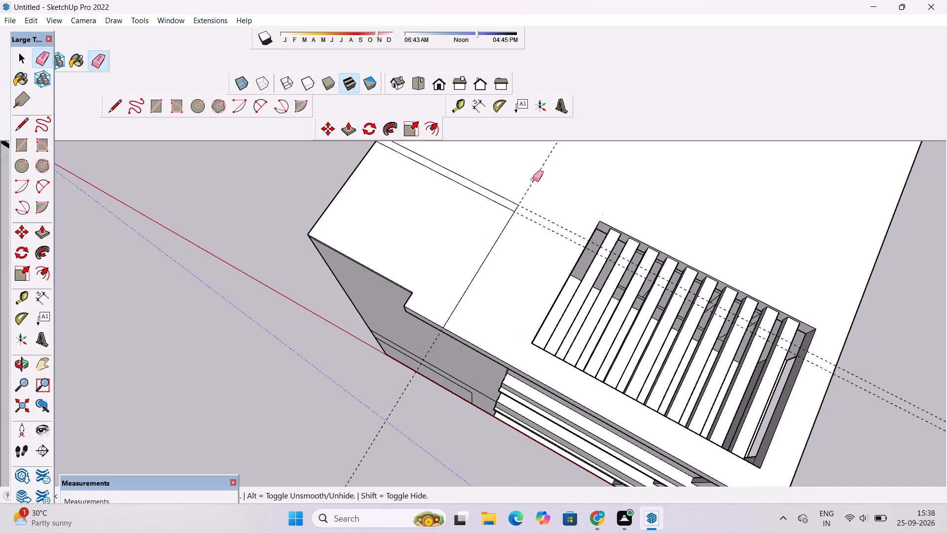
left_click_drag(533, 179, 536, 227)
Examine the outlined roof section beside the slab step from above, front and corner angles.
key("o")
scroll(516, 251, "down", 4)
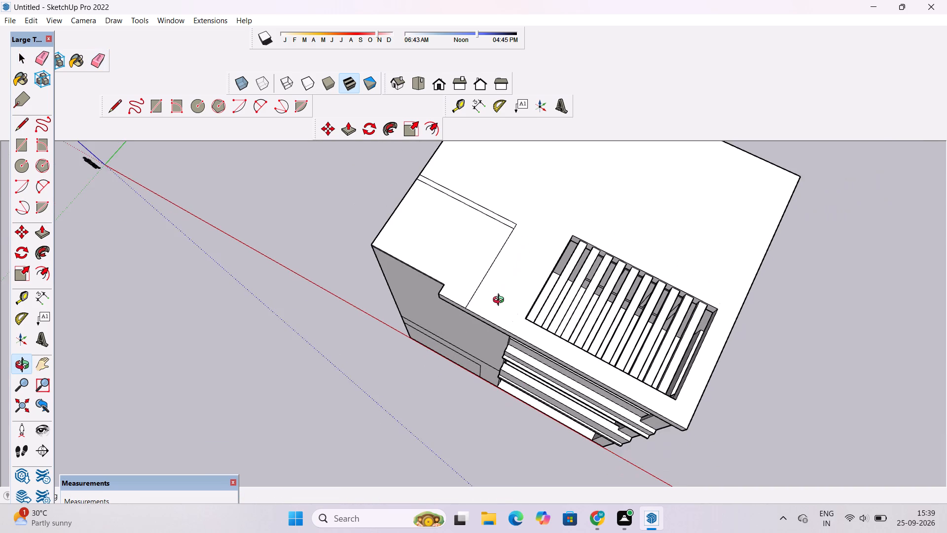
left_click_drag(469, 345, 527, 278)
left_click(527, 277)
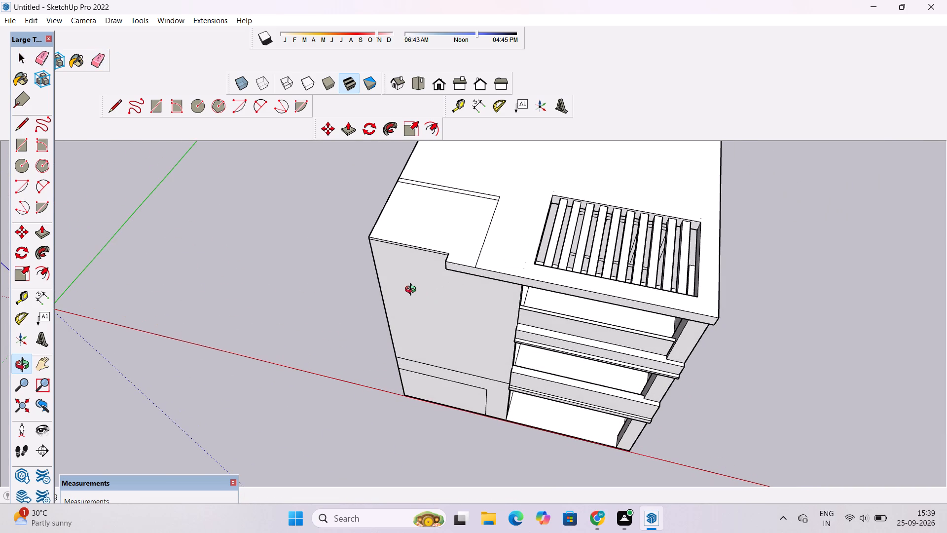
scroll(404, 313, "down", 1)
left_click_drag(404, 325, 496, 258)
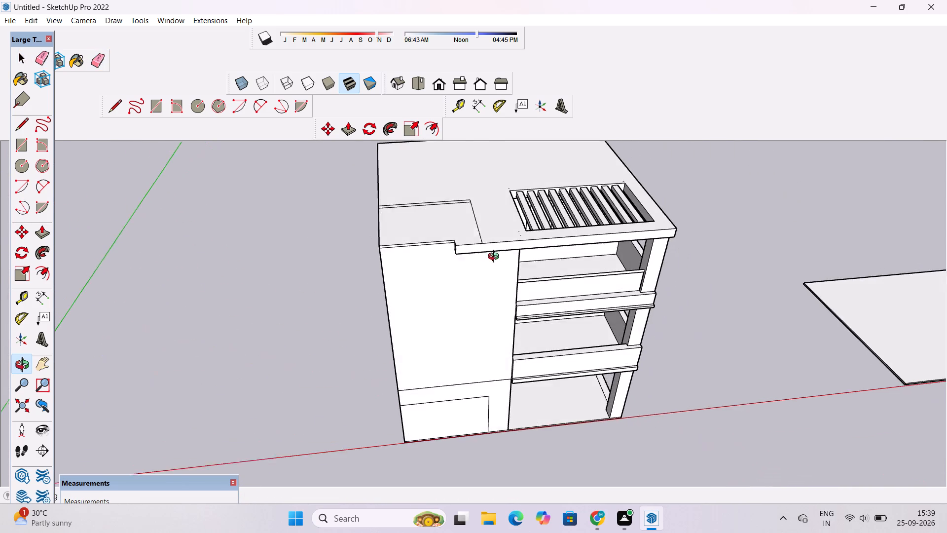
left_click_drag(496, 258, 496, 261)
left_click_drag(483, 256, 490, 293, "shift")
scroll(479, 296, "up", 4)
left_click_drag(475, 294, 485, 323)
scroll(480, 309, "down", 4)
left_click_drag(469, 324, 456, 348)
scroll(446, 336, "up", 1)
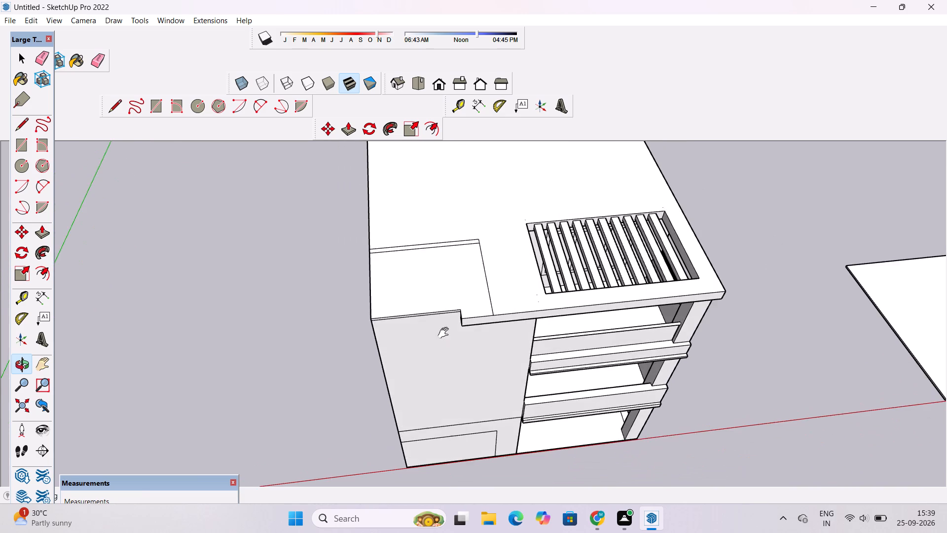
left_click_drag(445, 333, 469, 340, "shift")
left_click_drag(437, 339, 518, 285)
left_click_drag(512, 298, 510, 324)
left_click_drag(500, 322, 506, 351, "shift")
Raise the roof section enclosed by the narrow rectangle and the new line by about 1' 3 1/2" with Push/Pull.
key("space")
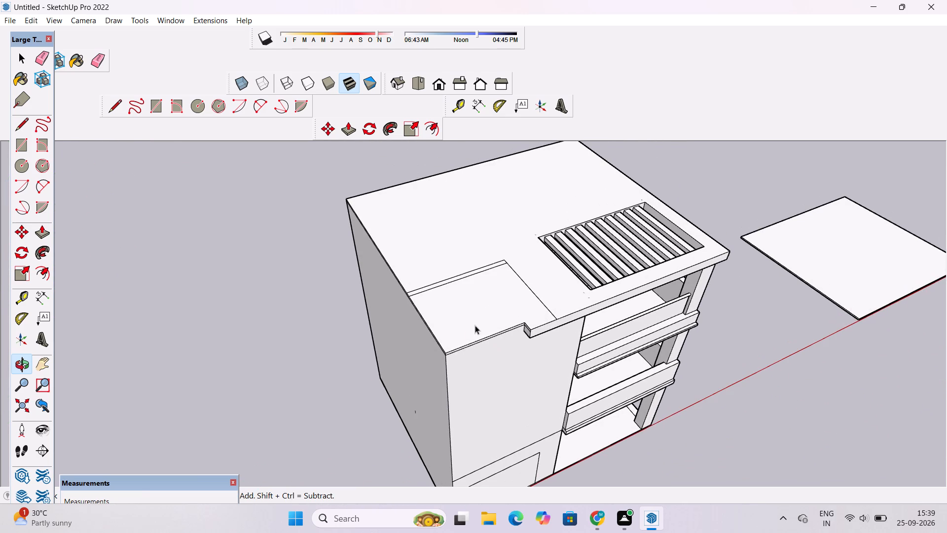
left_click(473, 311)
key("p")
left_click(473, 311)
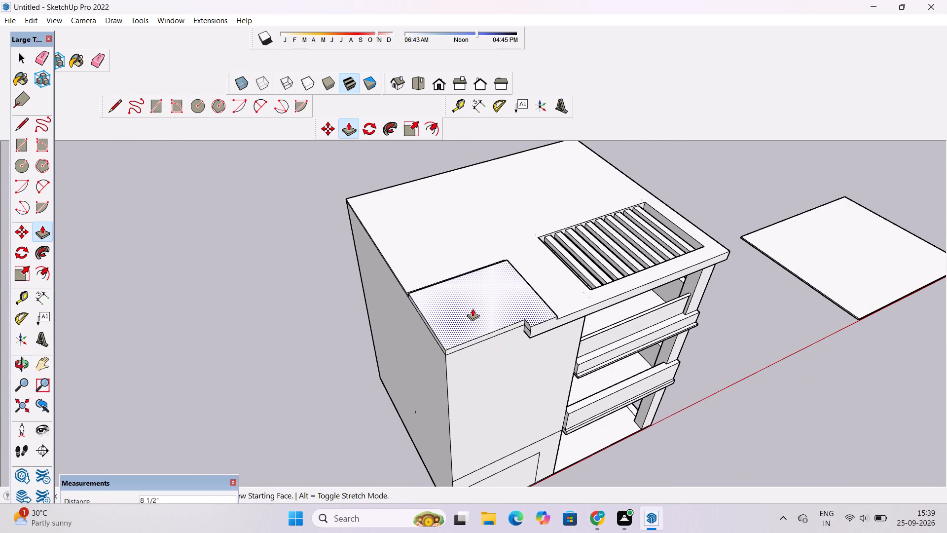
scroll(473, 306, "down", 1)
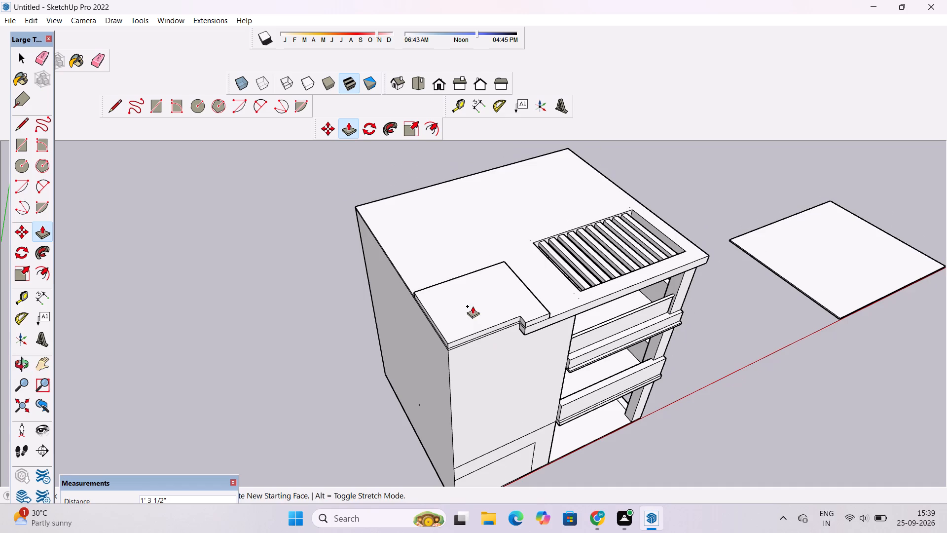
Examine the raised roof section and its stepped front edge from above and from eye level.
key("o")
left_click_drag(475, 312, 395, 254)
left_click_drag(399, 268, 383, 298, "shift")
scroll(415, 307, "up", 3)
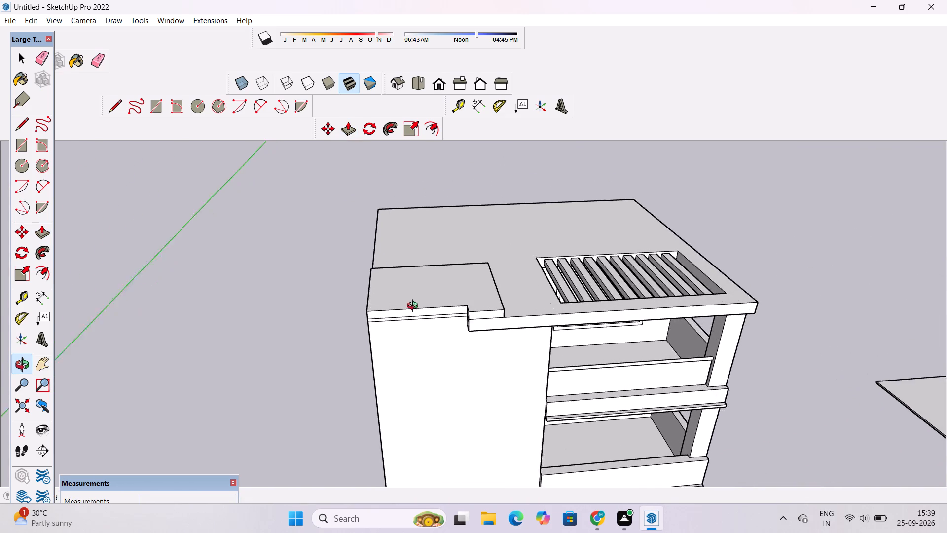
left_click_drag(429, 349, 446, 298)
left_click_drag(439, 287, 439, 337, "shift")
left_click_drag(441, 332, 399, 305)
scroll(395, 297, "down", 3)
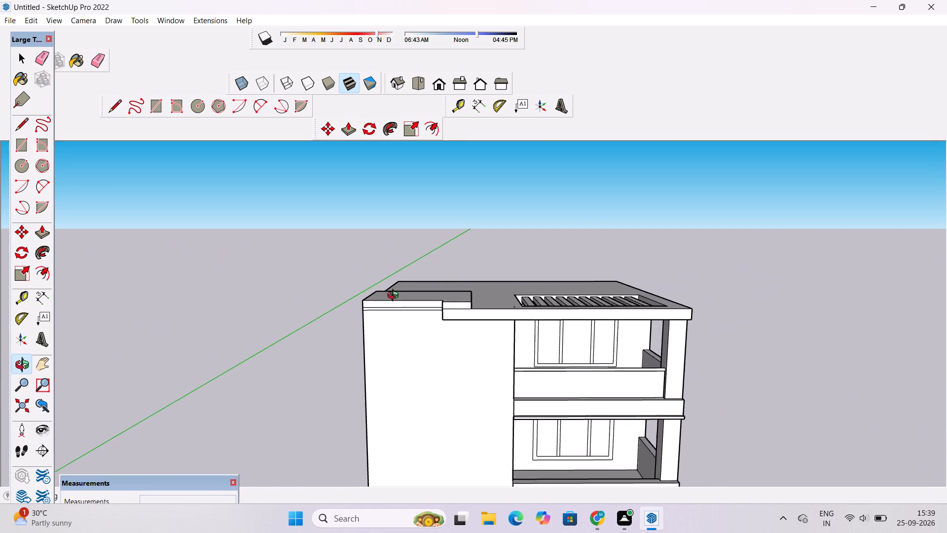
left_click_drag(395, 297, 403, 348)
left_click(403, 348)
left_click_drag(407, 343, 413, 441)
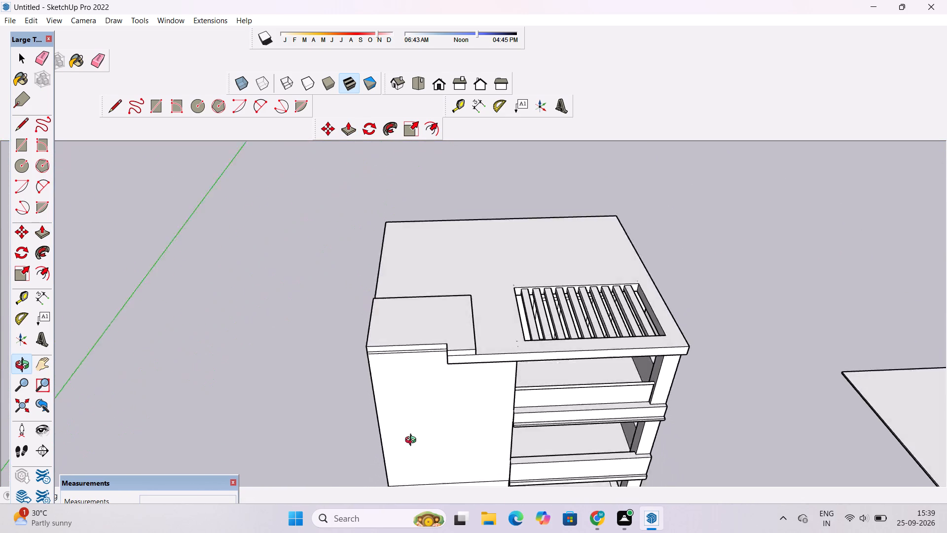
left_click_drag(413, 441, 422, 441)
scroll(459, 360, "up", 4)
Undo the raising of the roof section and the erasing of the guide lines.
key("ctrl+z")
Draw a line about 5' 2 13/16" long on the roof from the slab step's inner corner to the line along the crossing guide.
scroll(459, 360, "up", 4)
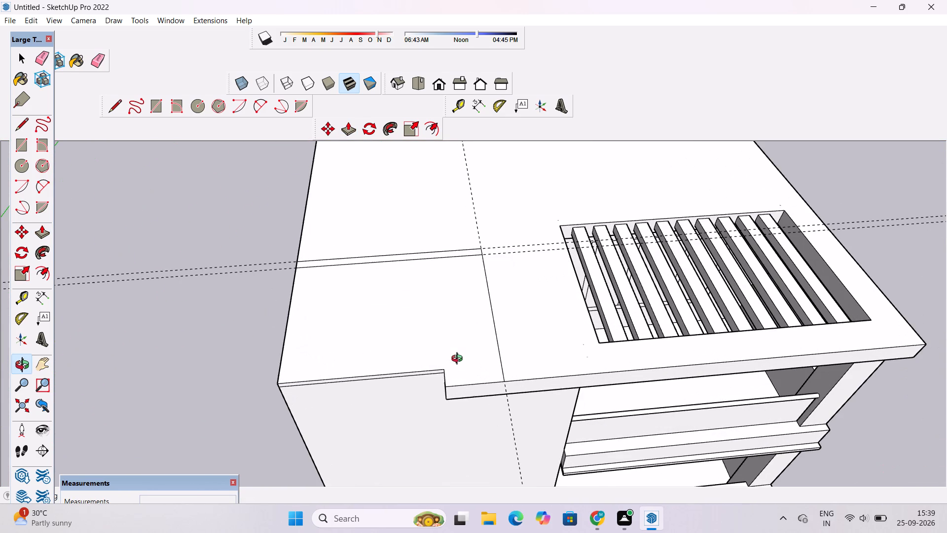
key("l")
scroll(468, 359, "up", 4)
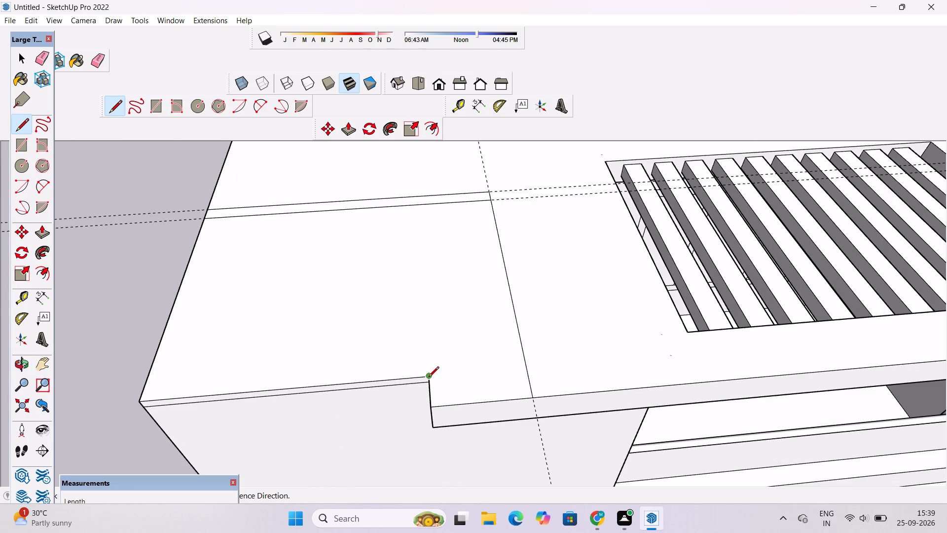
left_click(429, 378)
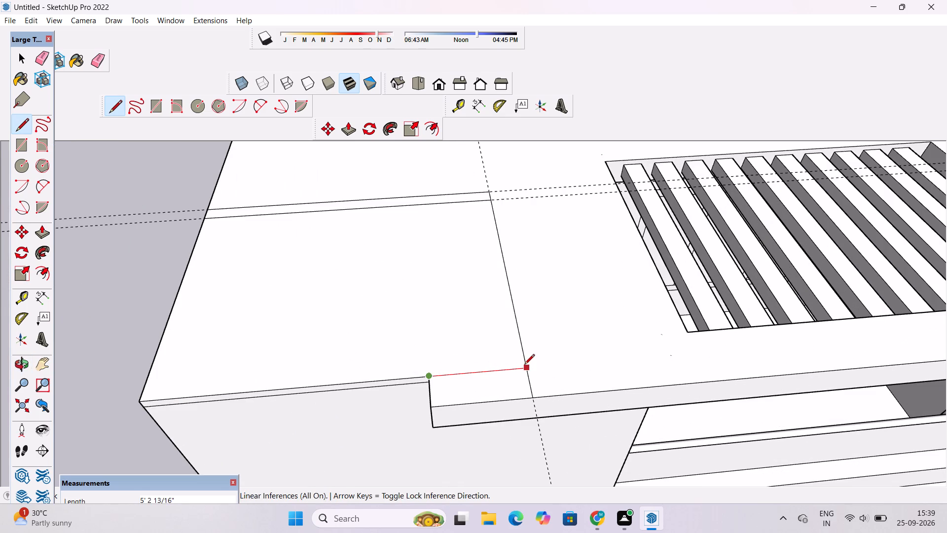
left_click(524, 369)
key("space")
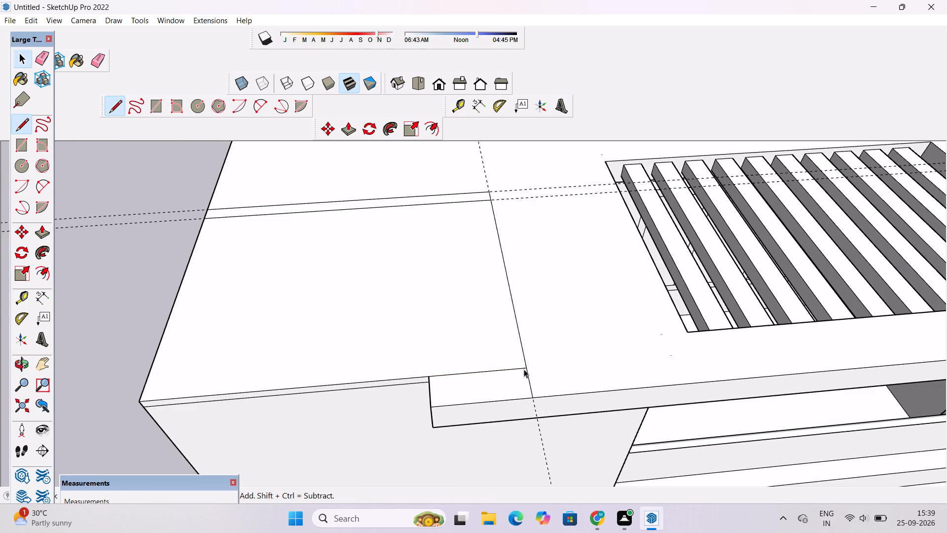
Erase the remaining dashed guide lines crossing the roof.
scroll(524, 369, "down", 4)
key("e")
left_click_drag(526, 216, 531, 249)
left_click(489, 193)
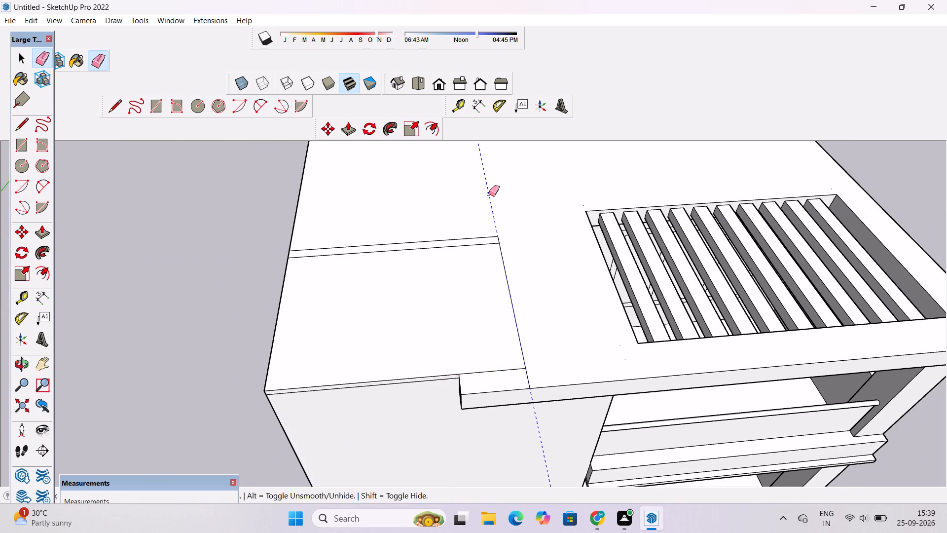
Erase the horizontal line across the end face of the roof slab's projecting step.
key("o")
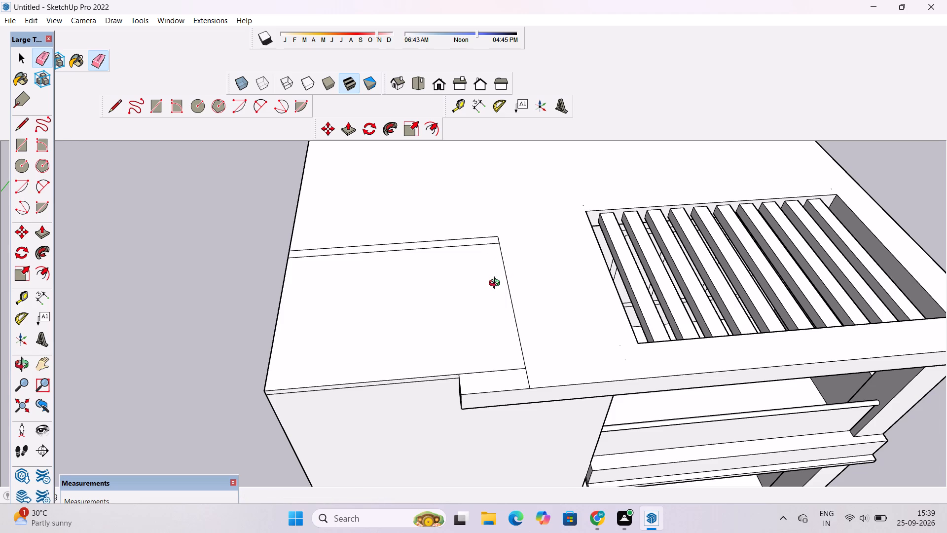
scroll(497, 284, "down", 2)
left_click_drag(522, 403, 555, 334)
left_click(555, 330)
left_click_drag(539, 324, 510, 366, "shift")
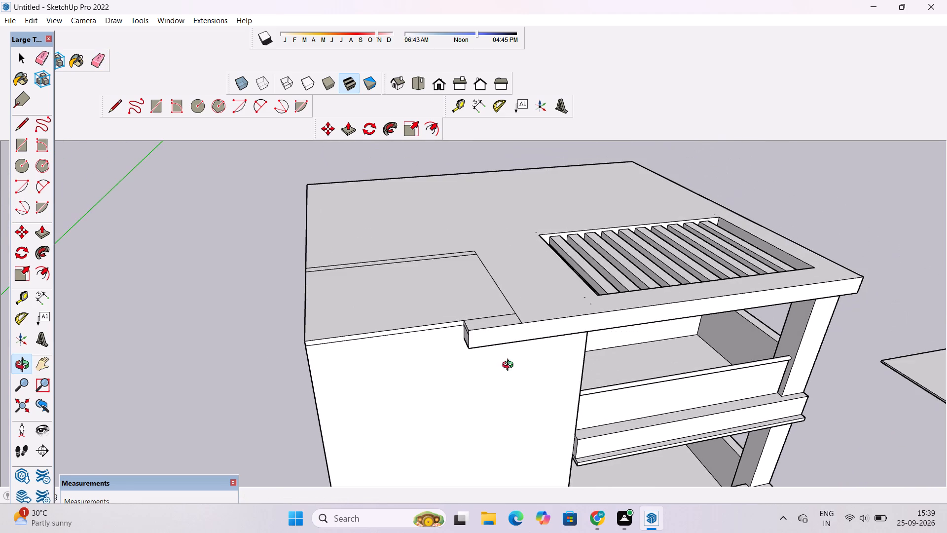
scroll(462, 346, "up", 5)
left_click_drag(453, 349, 571, 369)
left_click(582, 370)
scroll(601, 327, "up", 3)
left_click_drag(600, 325, 527, 335, "shift")
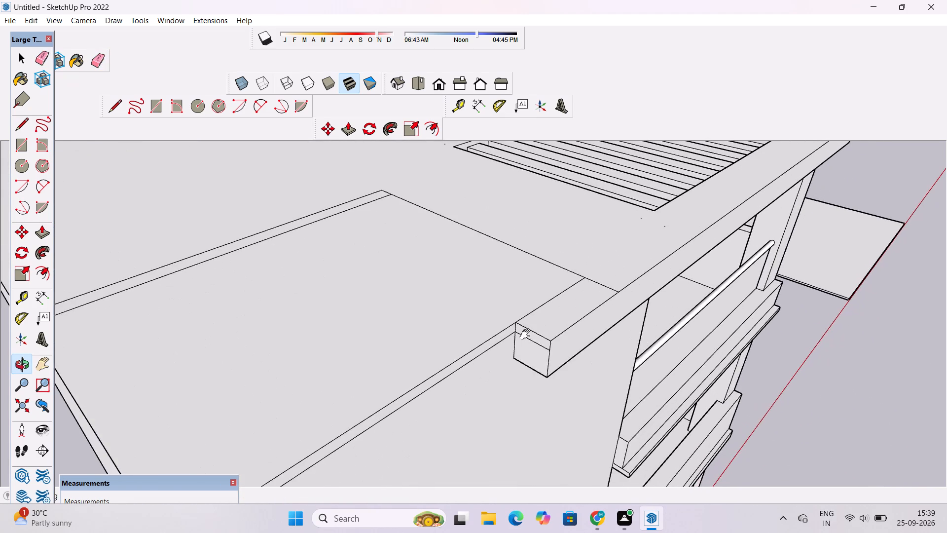
scroll(531, 341, "up", 5)
left_click_drag(529, 378, 538, 345)
left_click(538, 344)
key("e")
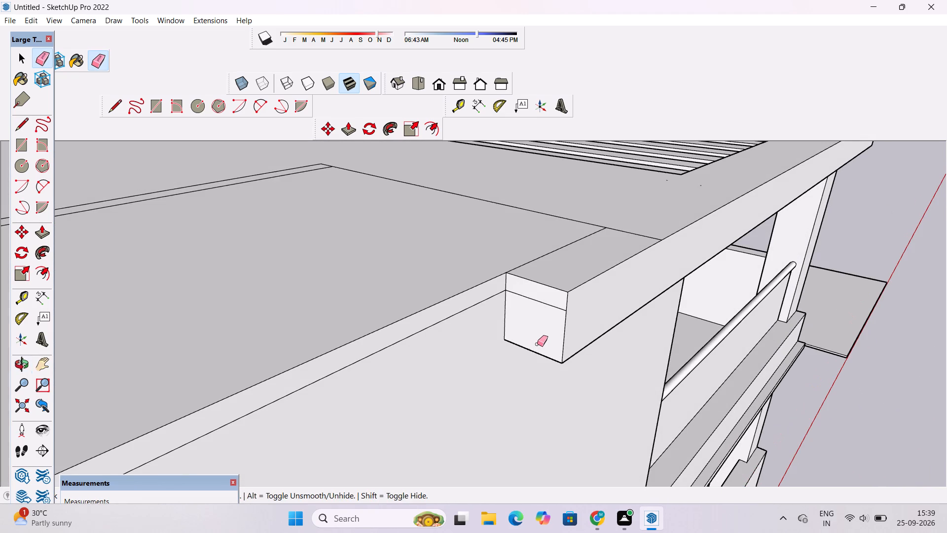
scroll(536, 344, "up", 2)
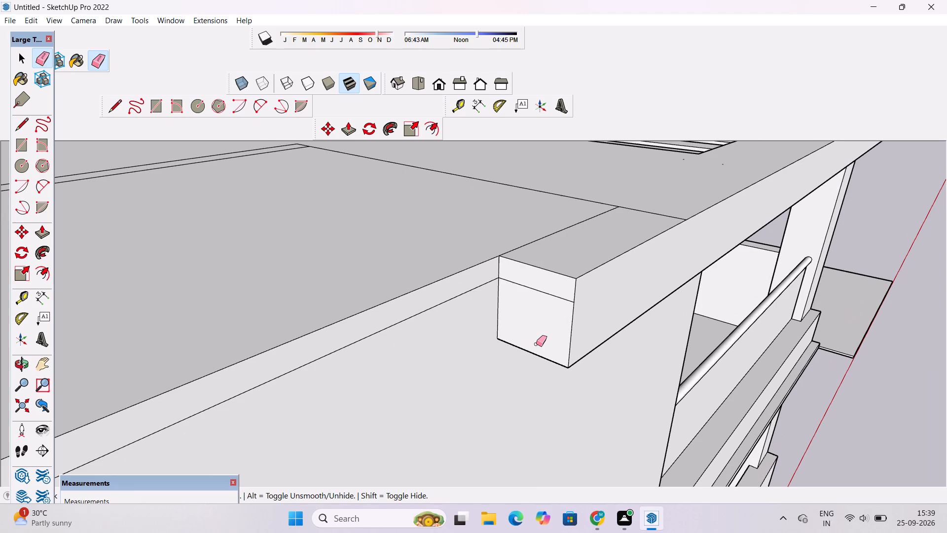
left_click_drag(542, 283, 542, 298)
Examine the slab's projecting step and the outlined roof section from the front and from above.
key("o")
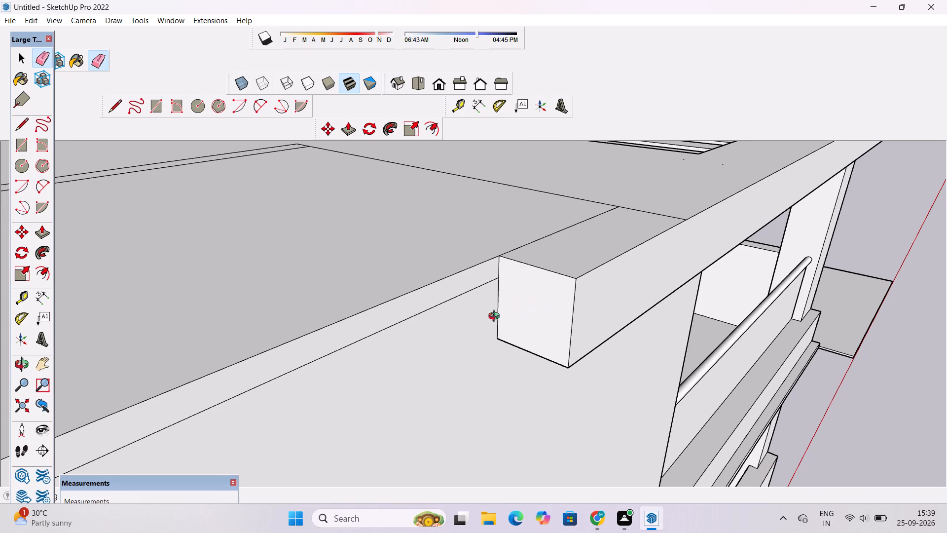
scroll(496, 317, "down", 4)
left_click_drag(558, 322, 510, 322)
scroll(476, 323, "down", 3)
left_click_drag(487, 323, 481, 323)
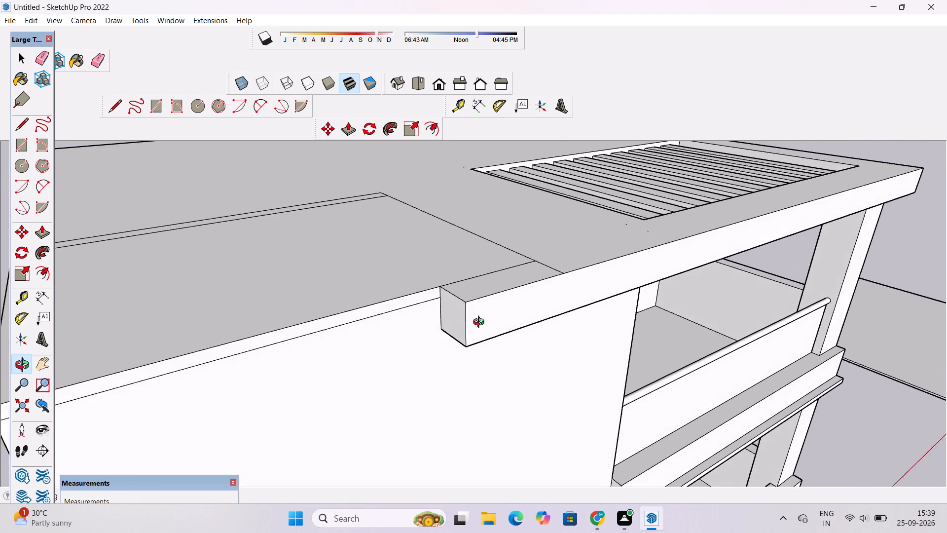
left_click_drag(481, 323, 449, 316)
left_click(446, 316)
scroll(410, 314, "down", 4)
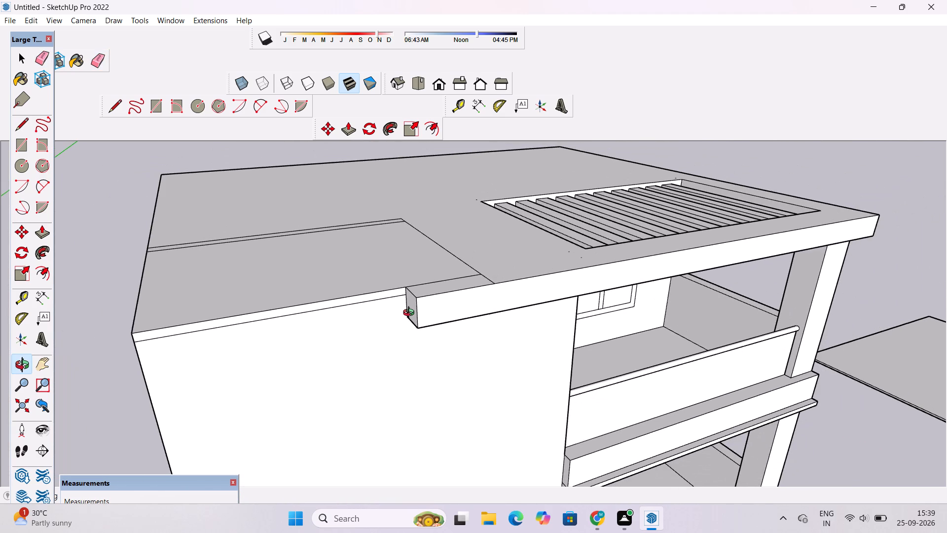
scroll(425, 332, "up", 4)
scroll(425, 332, "down", 4)
left_click_drag(425, 332, 427, 352, "shift")
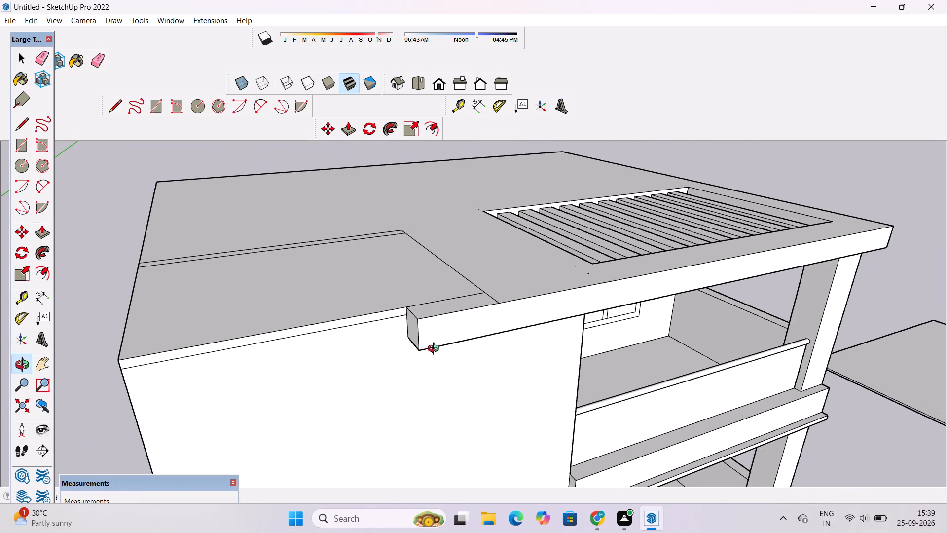
left_click_drag(469, 335, 364, 330)
left_click(358, 329)
left_click_drag(354, 324, 444, 367, "shift")
scroll(446, 366, "down", 5)
left_click_drag(446, 368, 446, 462)
scroll(401, 363, "up", 2)
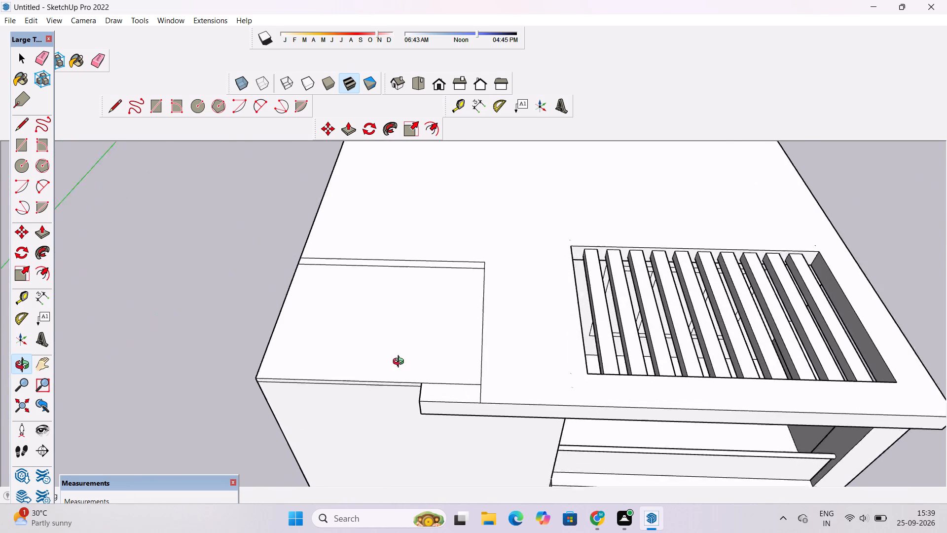
scroll(401, 363, "up", 1)
left_click_drag(401, 363, 457, 375, "shift")
left_click_drag(456, 391, 469, 357)
left_click_drag(466, 357, 436, 384, "shift")
left_click_drag(436, 385, 436, 365)
Raise the outlined roof section beside the pergola opening by 9' with Push/Pull.
key("space")
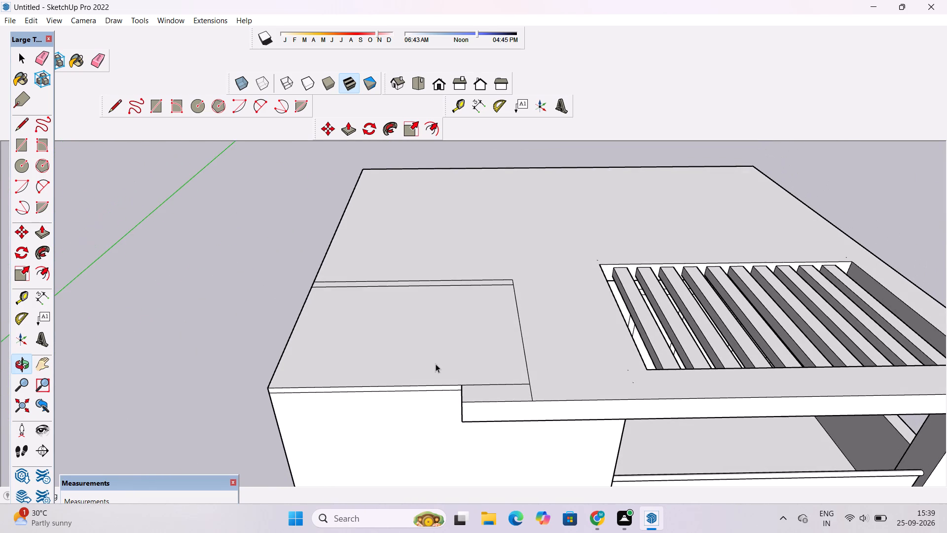
type("p")
left_click(432, 348)
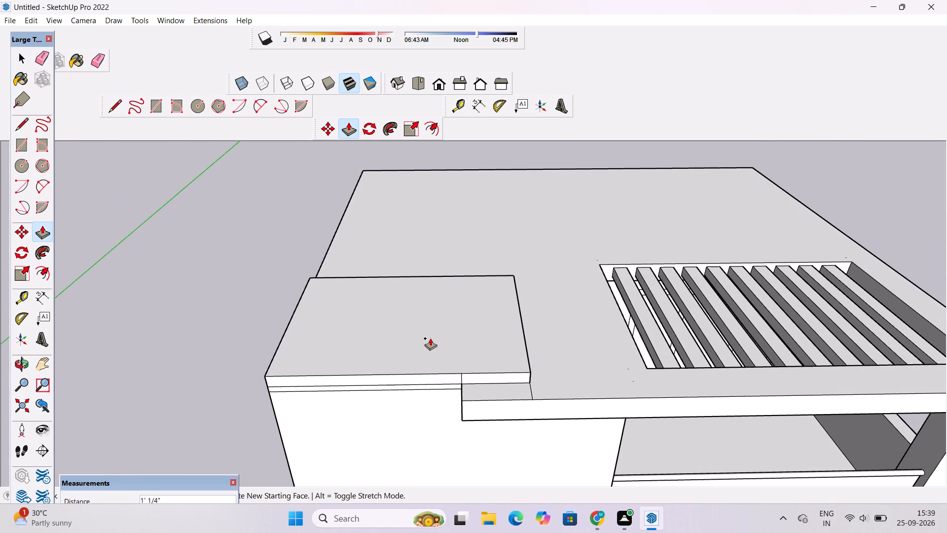
scroll(430, 338, "down", 6)
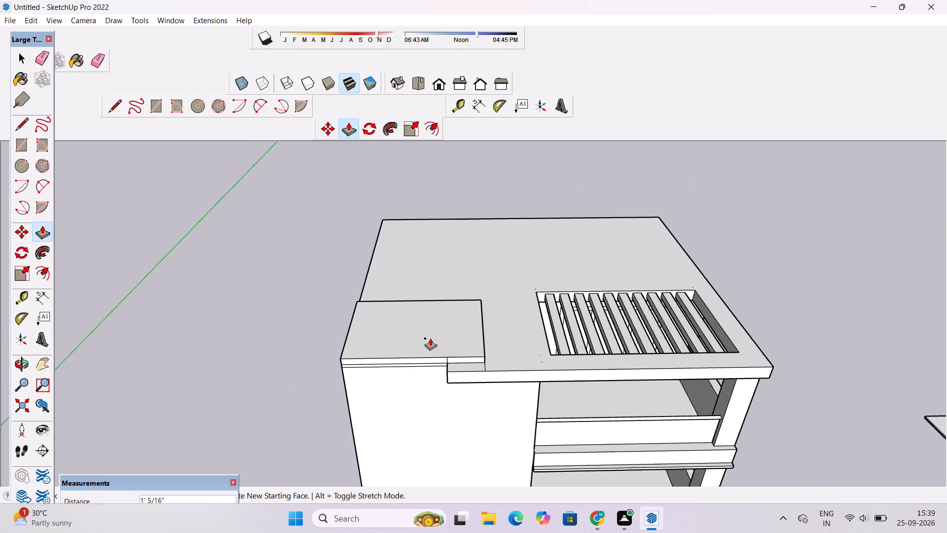
scroll(430, 334, "down", 4)
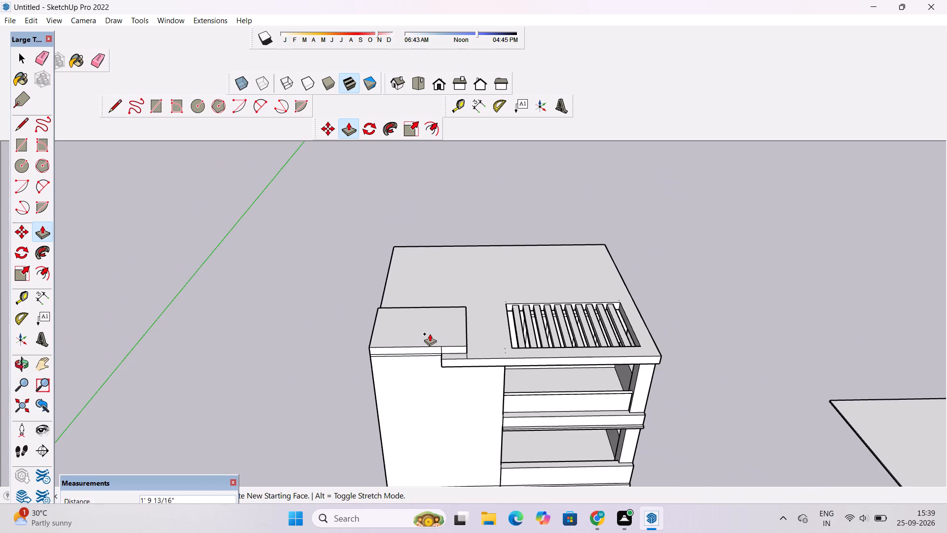
scroll(429, 309, "up", 2)
key("o")
left_click_drag(431, 337, 431, 308)
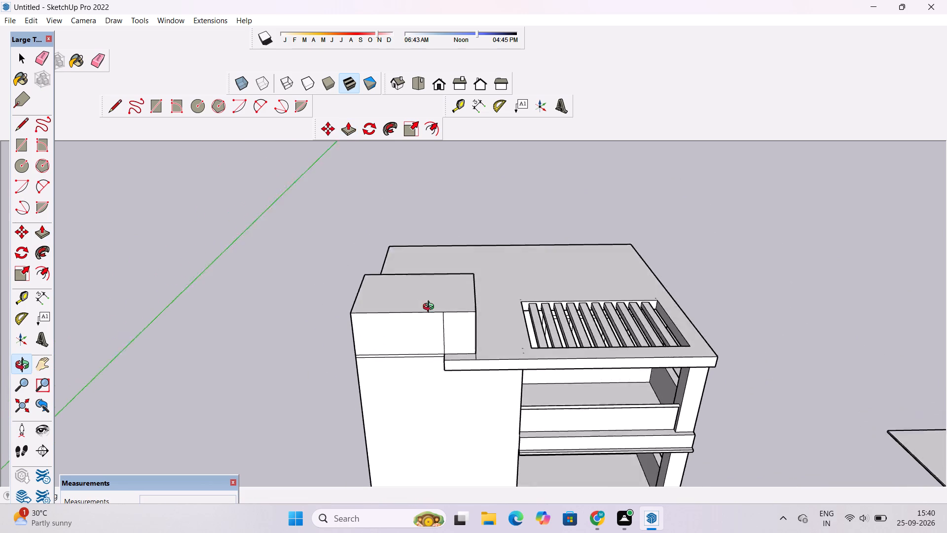
left_click_drag(431, 308, 431, 277)
left_click(431, 277)
left_click_drag(428, 290, 438, 342, "shift")
scroll(438, 343, "down", 3)
left_click_drag(444, 366, 444, 336)
left_click(444, 335)
left_click_drag(444, 335, 446, 349, "shift")
scroll(446, 349, "down", 2)
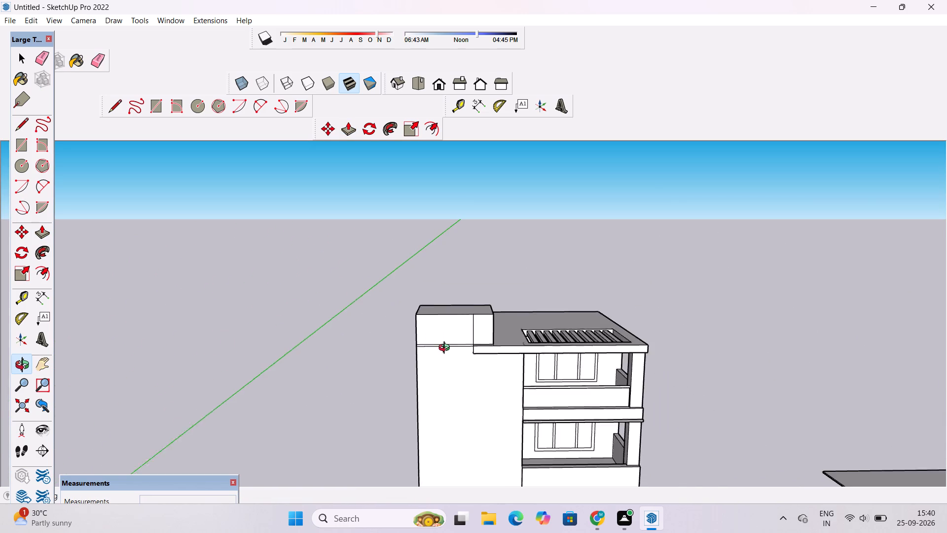
scroll(446, 349, "down", 2)
left_click_drag(457, 336, 446, 362, "shift")
scroll(445, 363, "up", 1)
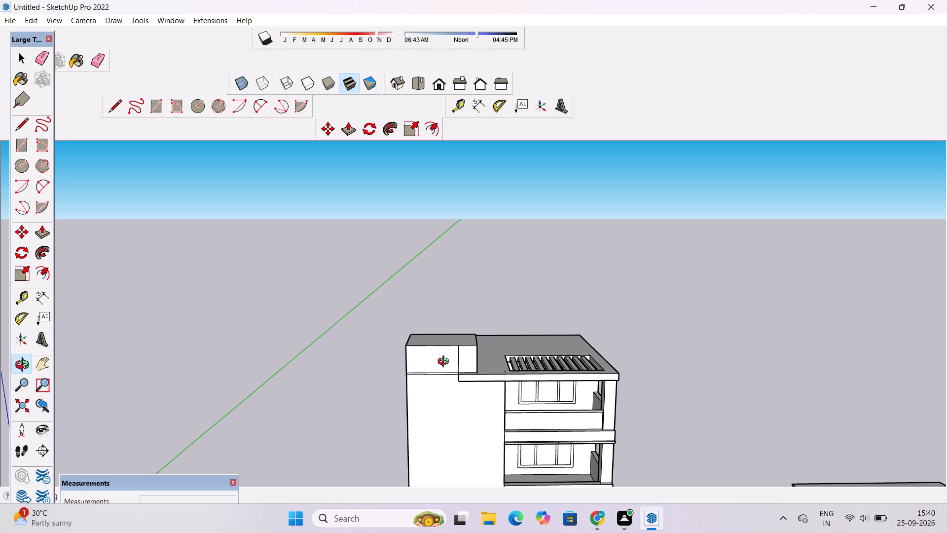
key("p")
scroll(445, 352, "up", 2)
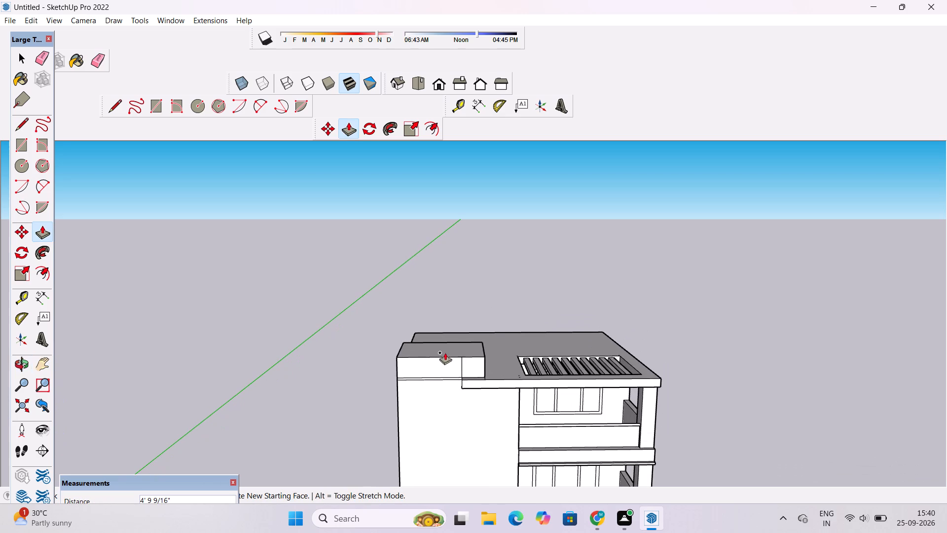
scroll(445, 352, "down", 1)
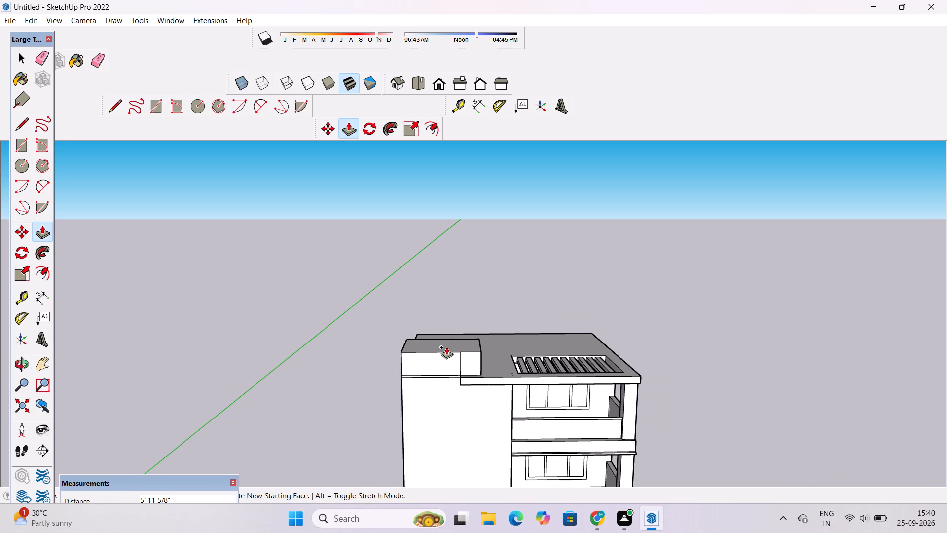
scroll(446, 347, "up", 1)
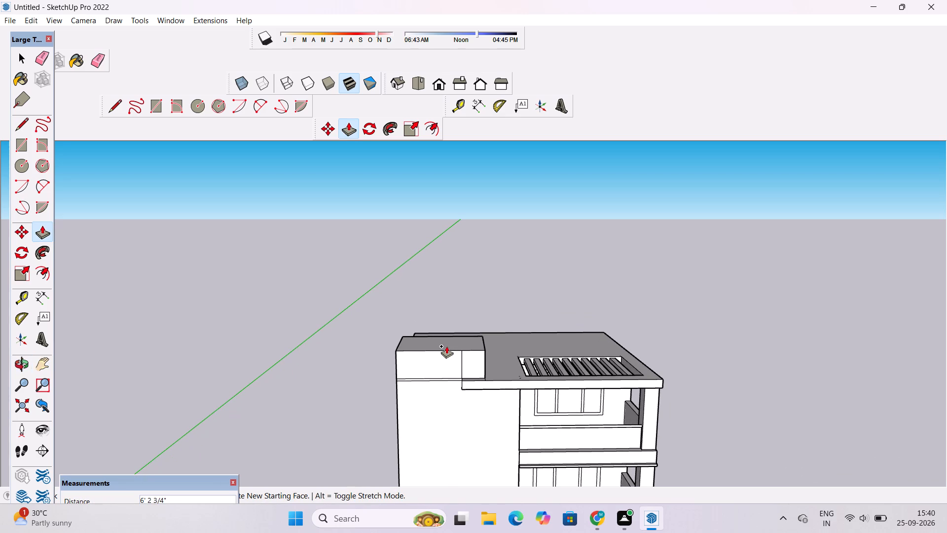
scroll(447, 339, "down", 8)
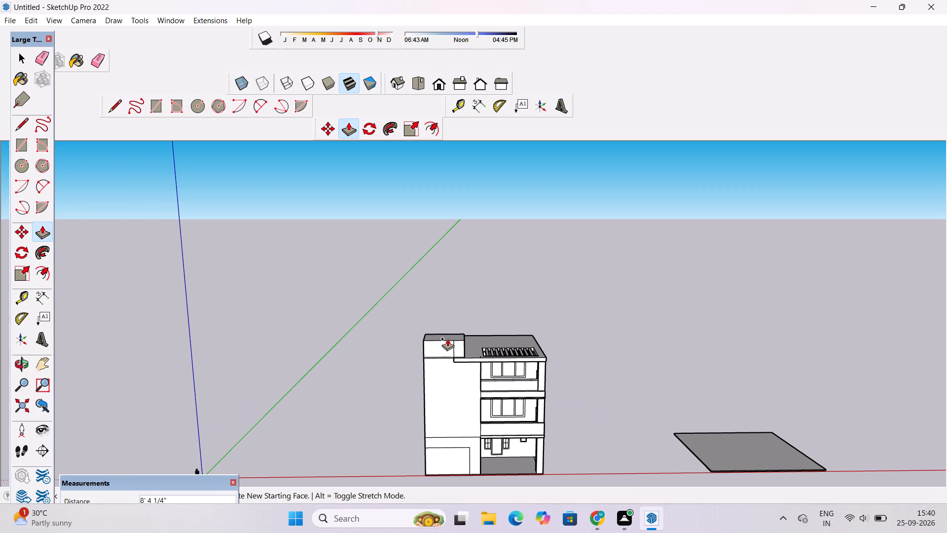
type("9'")
key("Return")
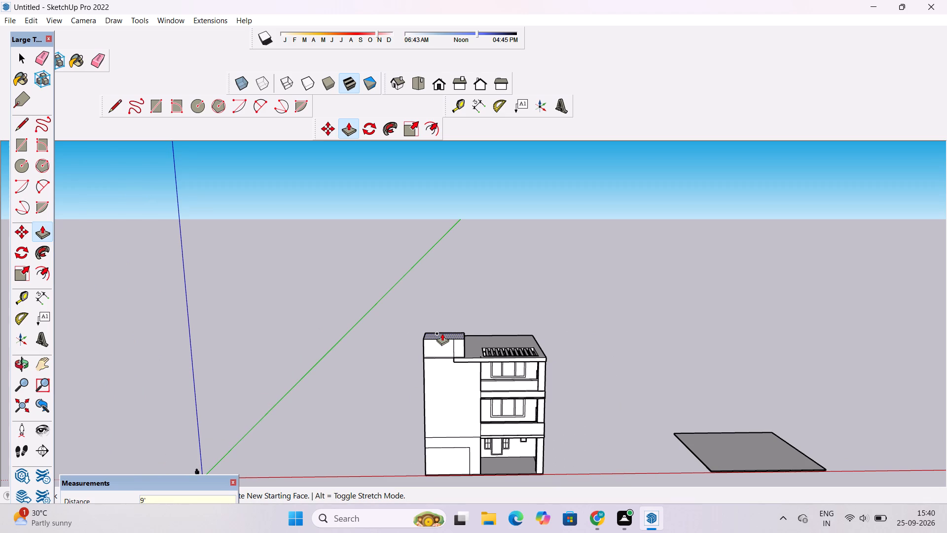
Examine the raised roof block and its junction with the roof slab from several angles.
key("o")
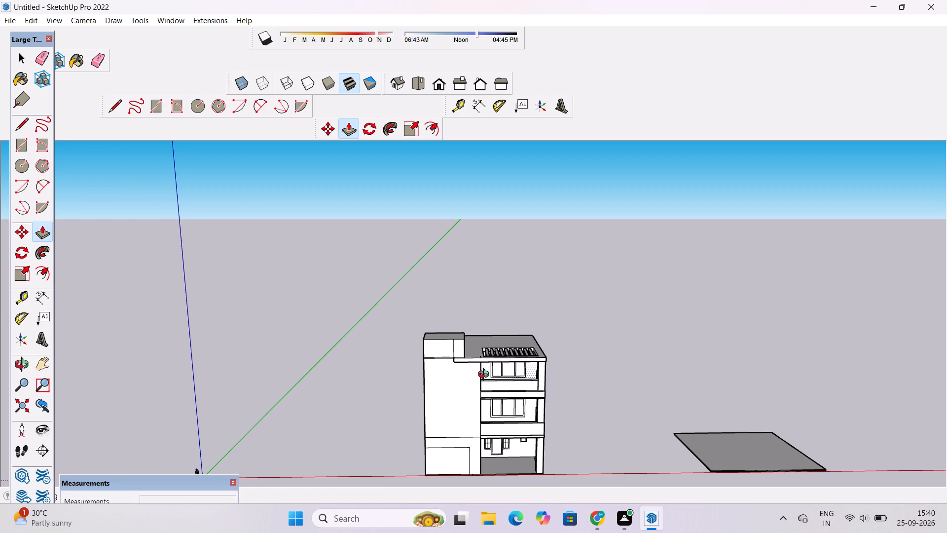
scroll(486, 376, "down", 3)
left_click_drag(462, 358, 521, 434)
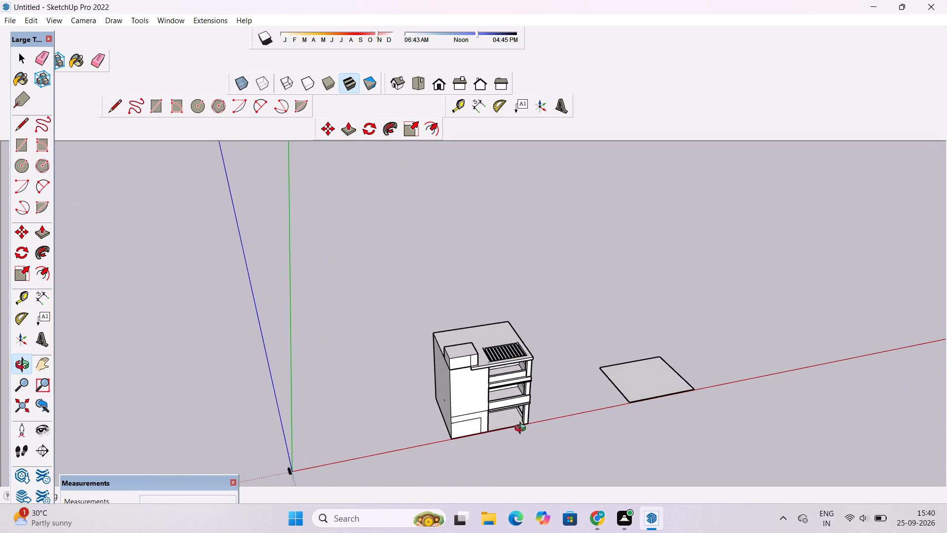
scroll(452, 326, "up", 4)
scroll(499, 370, "up", 4)
left_click_drag(499, 370, 455, 381, "shift")
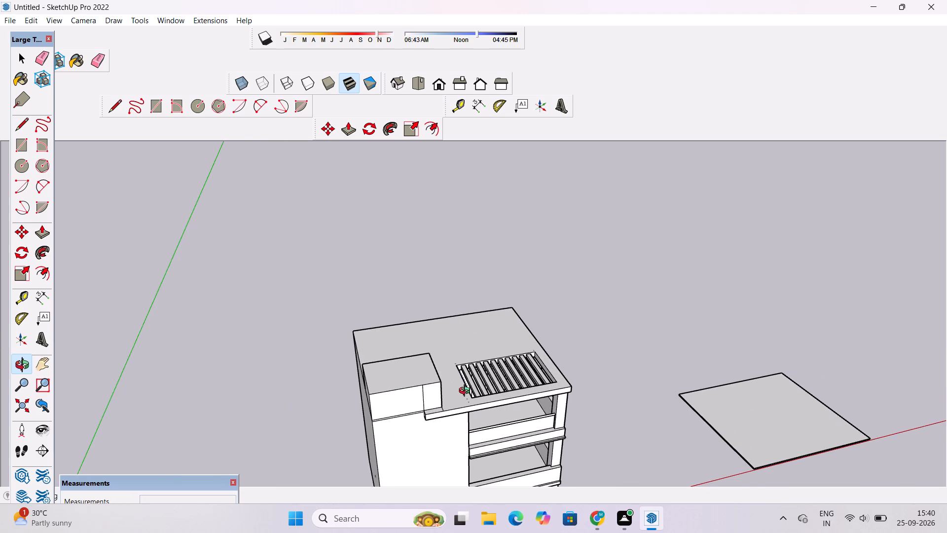
scroll(467, 392, "up", 1)
left_click_drag(469, 391, 444, 391, "shift")
left_click(444, 391, "shift")
scroll(439, 392, "up", 4)
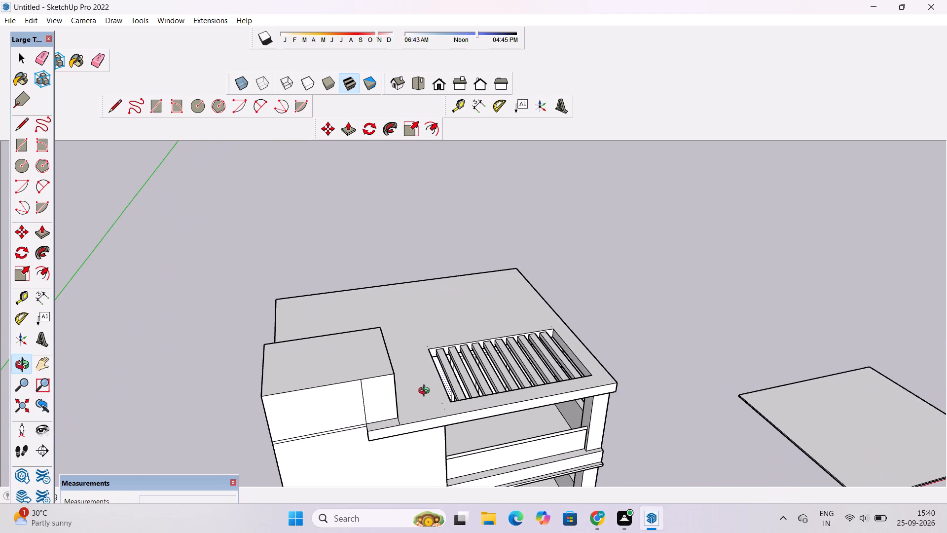
left_click_drag(387, 413, 373, 399)
left_click_drag(358, 400, 412, 401)
scroll(413, 401, "up", 2)
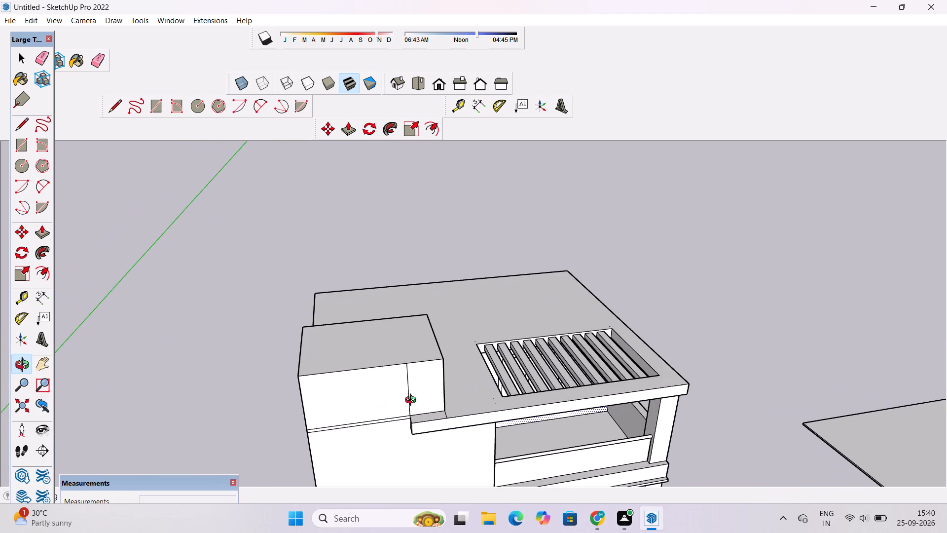
scroll(413, 401, "up", 2)
scroll(413, 401, "down", 3)
left_click_drag(401, 405, 415, 408, "shift")
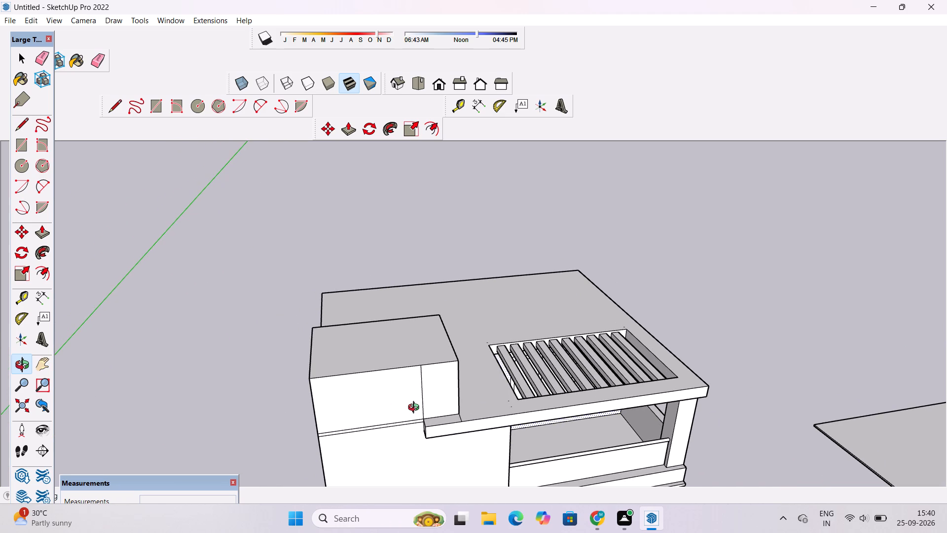
Erase the vertical line dividing the front face of the raised roof block.
scroll(416, 409, "up", 5)
left_click_drag(427, 405, 425, 404, "shift")
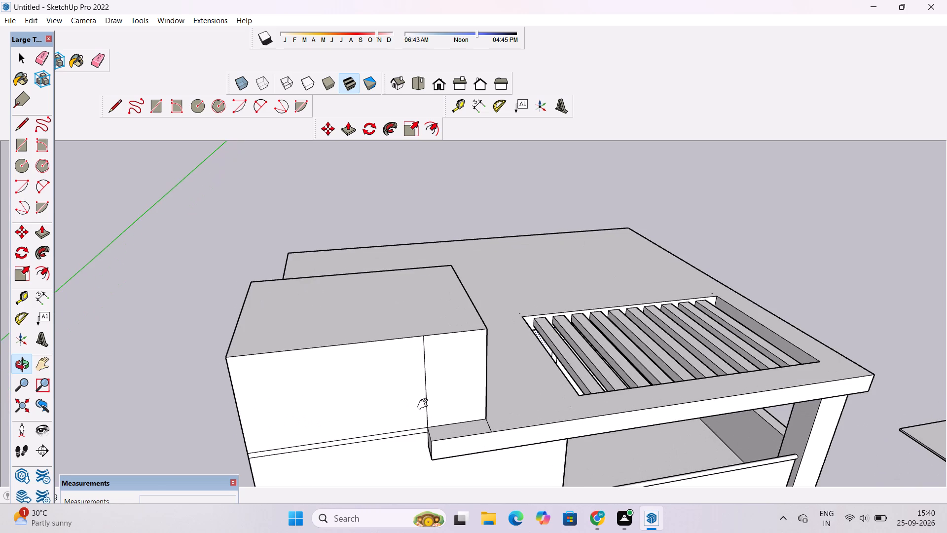
left_click_drag(425, 404, 405, 399, "shift")
scroll(405, 399, "up", 1)
left_click_drag(405, 403, 406, 397, "shift")
scroll(408, 380, "up", 1)
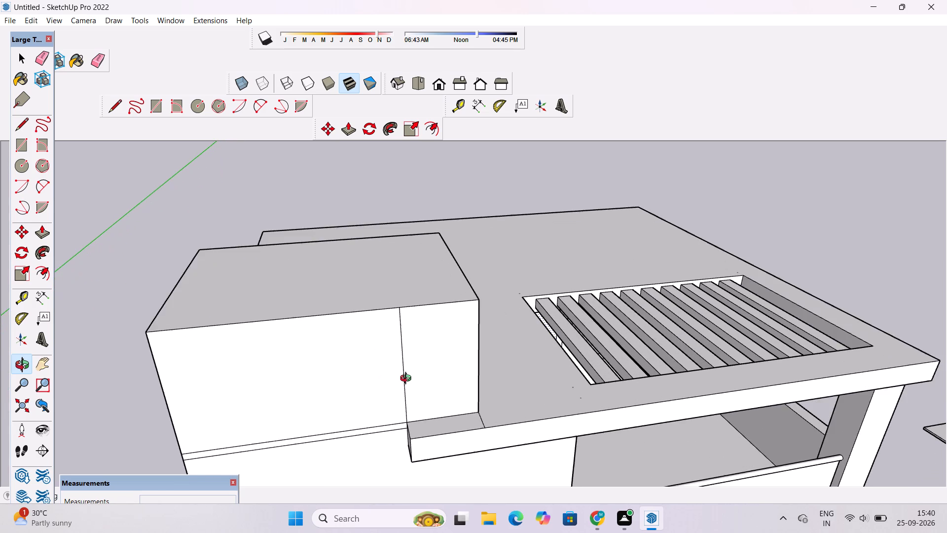
scroll(408, 380, "up", 1)
scroll(408, 380, "down", 2)
left_click_drag(408, 380, 416, 400, "shift")
scroll(416, 400, "up", 3)
key("e")
left_click_drag(420, 371, 412, 378)
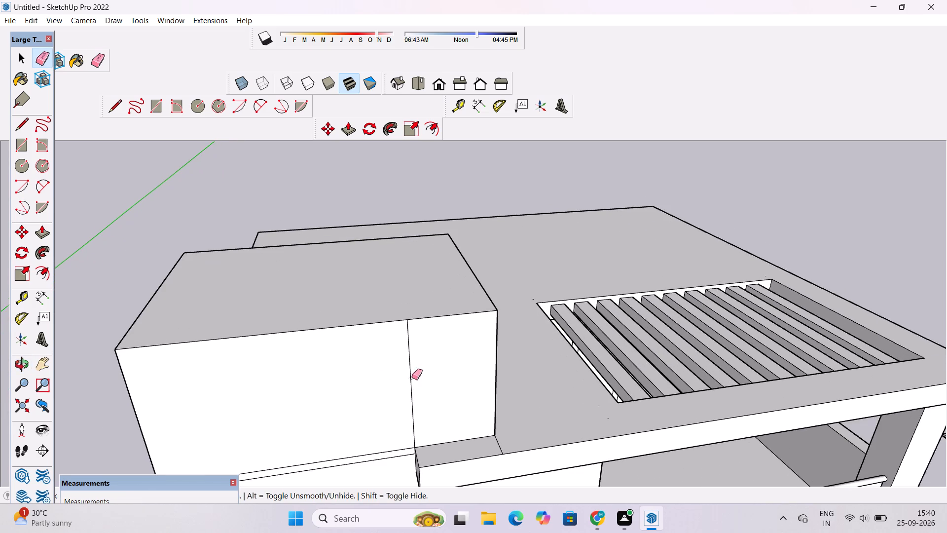
left_click_drag(412, 378, 401, 388)
Erase the short line on the roof slab running from the block's front corner to the slab edge.
scroll(441, 361, "down", 5)
scroll(476, 421, "up", 1)
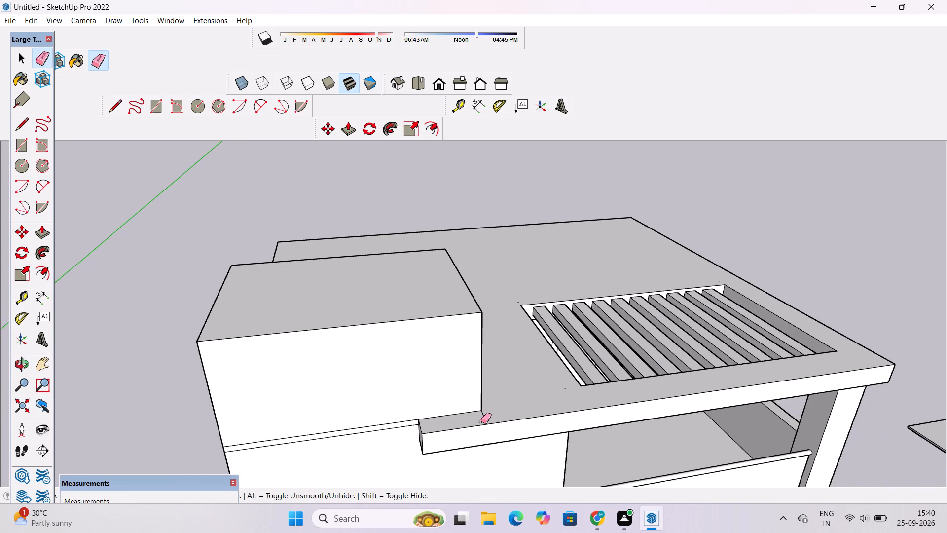
scroll(481, 421, "up", 4)
left_click_drag(500, 405, 478, 416)
scroll(468, 416, "down", 4)
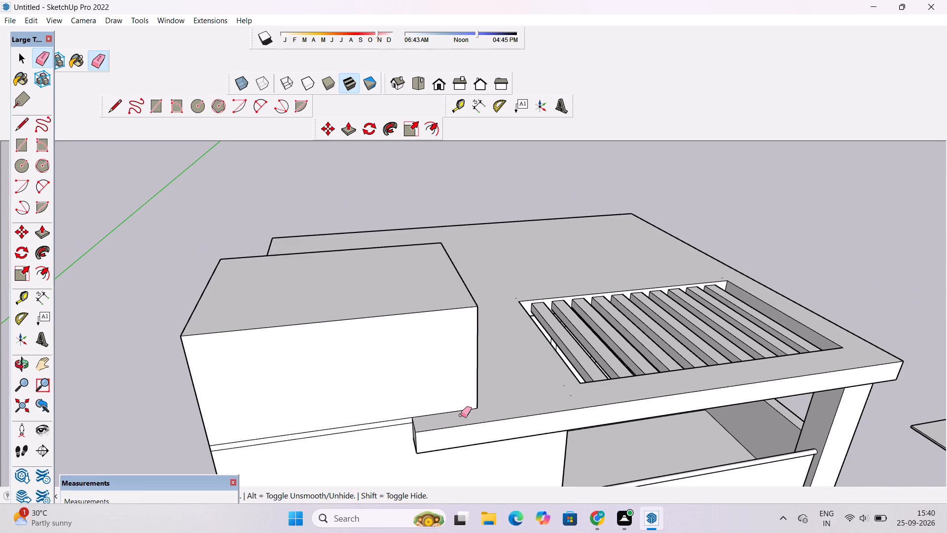
Examine the raised roof block and its junction with the front wall and roof slab from several angles.
scroll(461, 415, "down", 8)
key("o")
scroll(461, 415, "down", 4)
left_click_drag(497, 420, 488, 373)
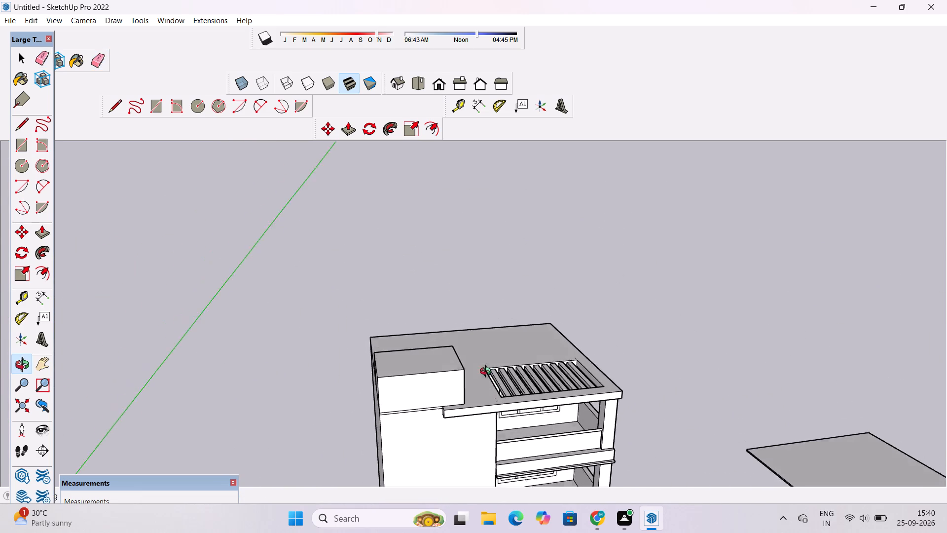
left_click_drag(488, 373, 481, 353)
left_click(481, 353)
left_click_drag(463, 434, 422, 419)
left_click_drag(520, 376, 440, 341)
left_click(440, 341)
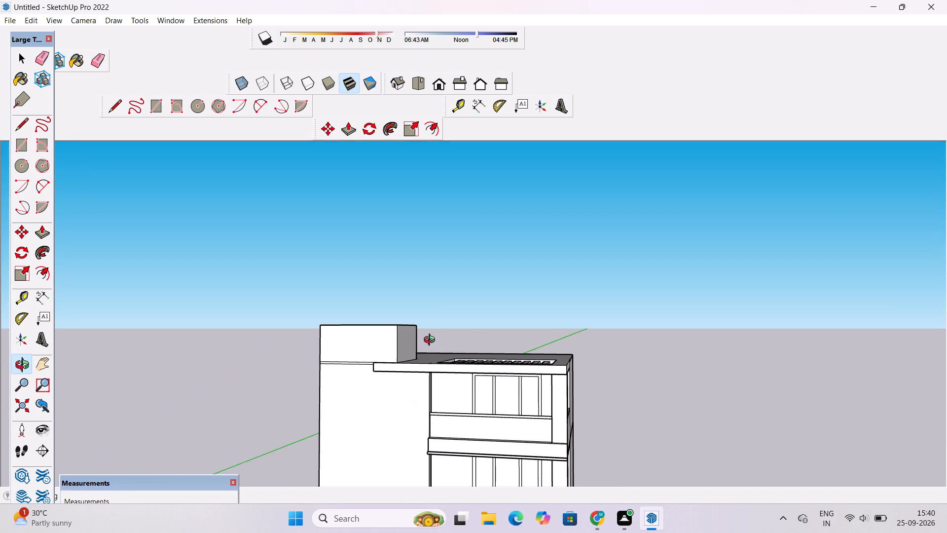
left_click_drag(391, 385, 479, 392, "shift")
scroll(479, 392, "down", 3)
left_click_drag(444, 415, 477, 441)
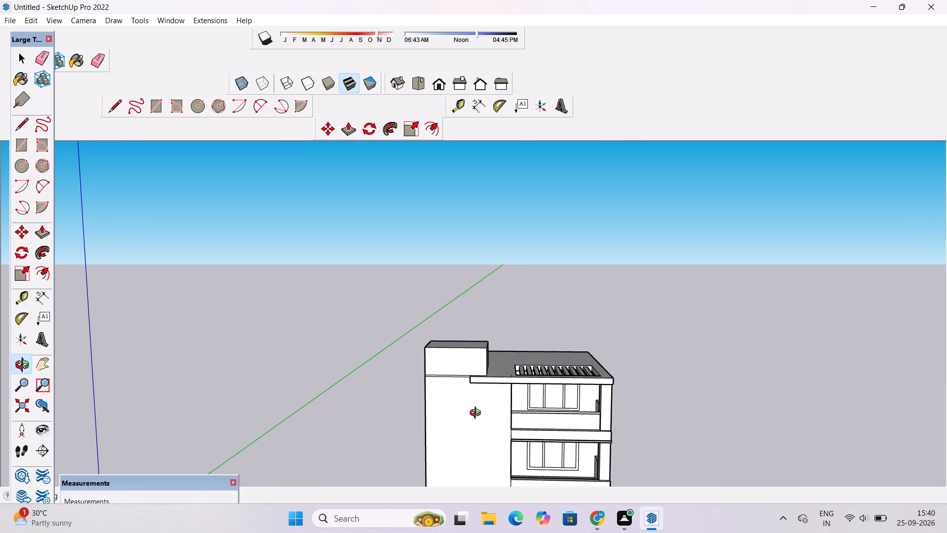
left_click_drag(477, 401, 445, 396)
scroll(436, 396, "up", 2)
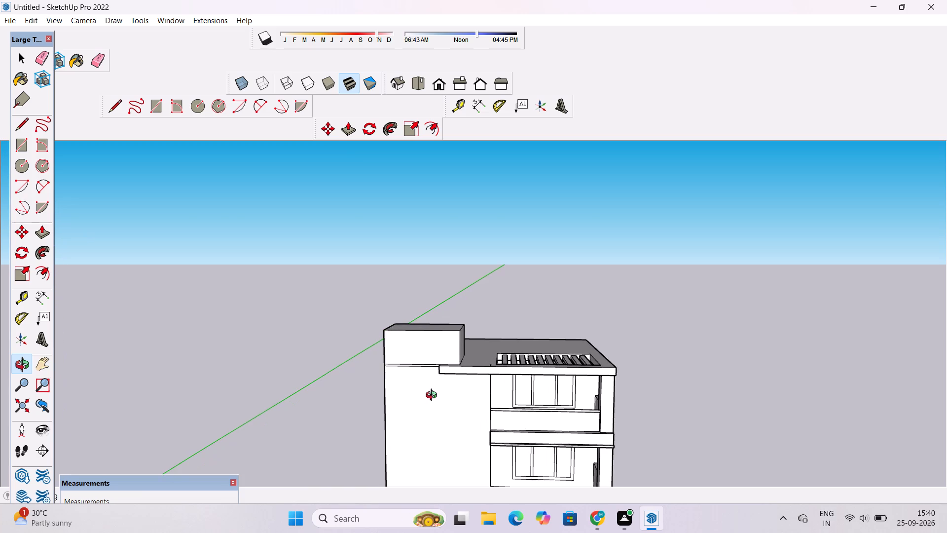
scroll(422, 402, "down", 1)
left_click_drag(400, 411, 426, 427)
scroll(428, 426, "down", 3)
left_click_drag(431, 425, 464, 430)
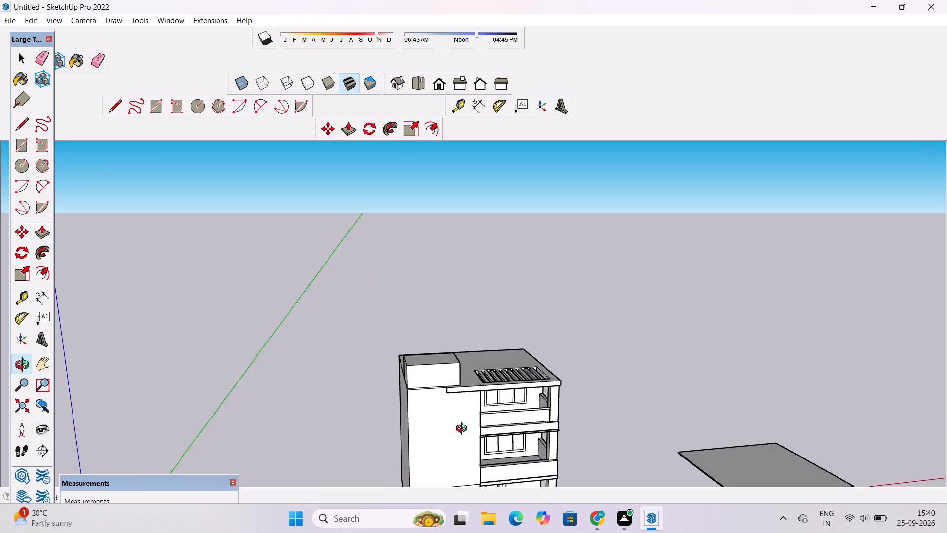
left_click_drag(464, 430, 528, 436)
scroll(477, 412, "up", 3)
left_click_drag(475, 403, 422, 406, "shift")
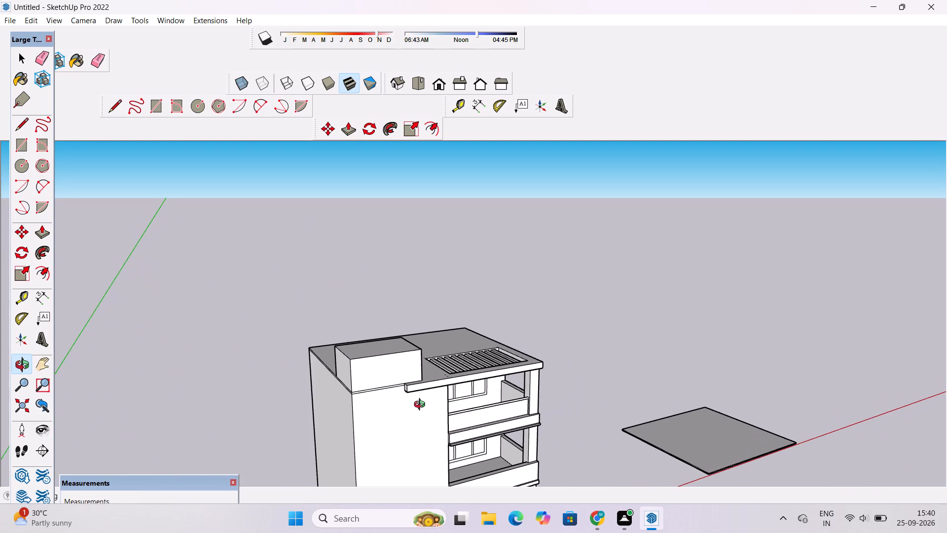
scroll(422, 406, "down", 3)
scroll(422, 406, "up", 1)
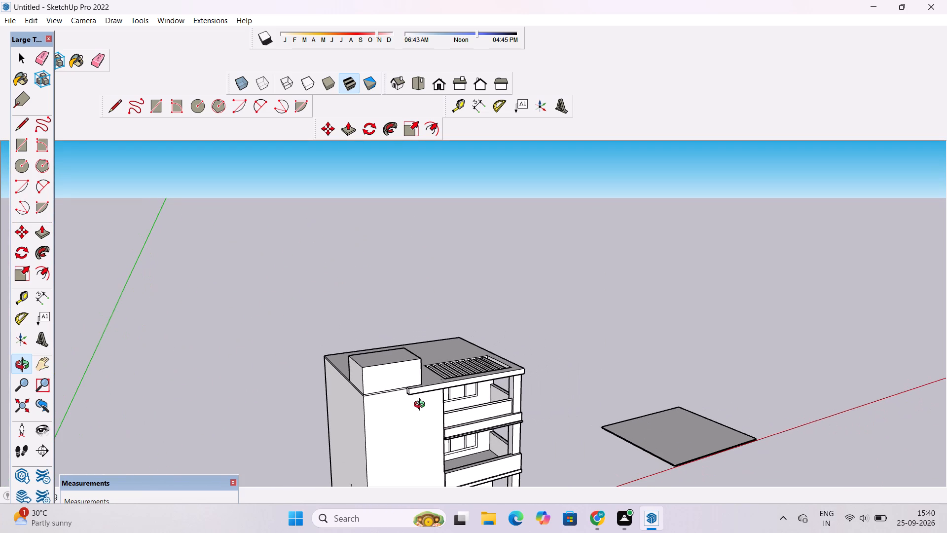
left_click_drag(422, 406, 421, 415, "shift")
scroll(415, 392, "up", 4)
left_click_drag(415, 391, 334, 393)
left_click_drag(333, 393, 366, 384, "shift")
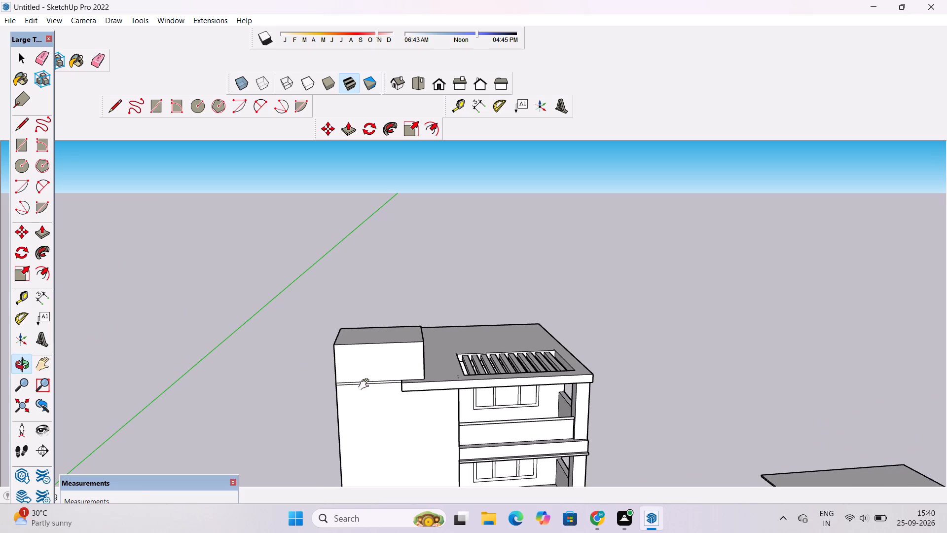
left_click_drag(378, 431, 378, 375)
left_click_drag(376, 375, 393, 358, "shift")
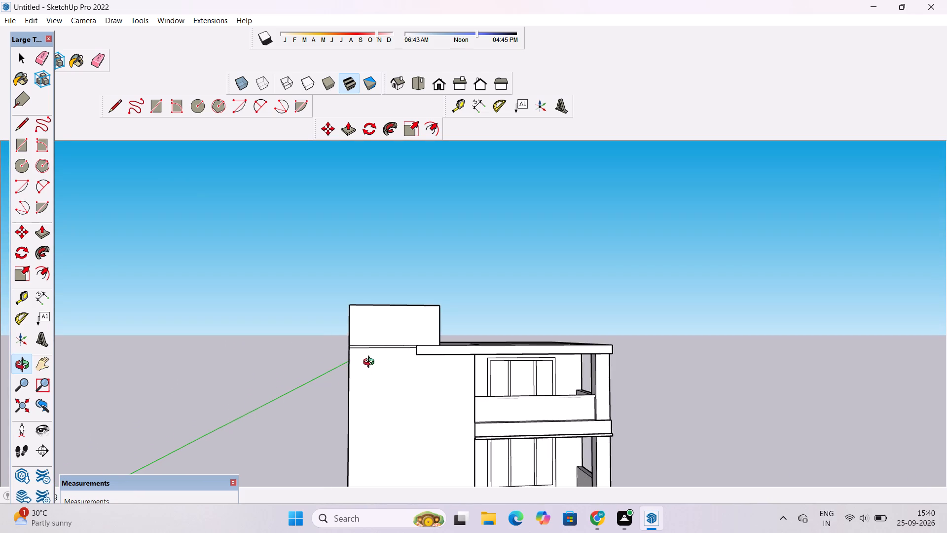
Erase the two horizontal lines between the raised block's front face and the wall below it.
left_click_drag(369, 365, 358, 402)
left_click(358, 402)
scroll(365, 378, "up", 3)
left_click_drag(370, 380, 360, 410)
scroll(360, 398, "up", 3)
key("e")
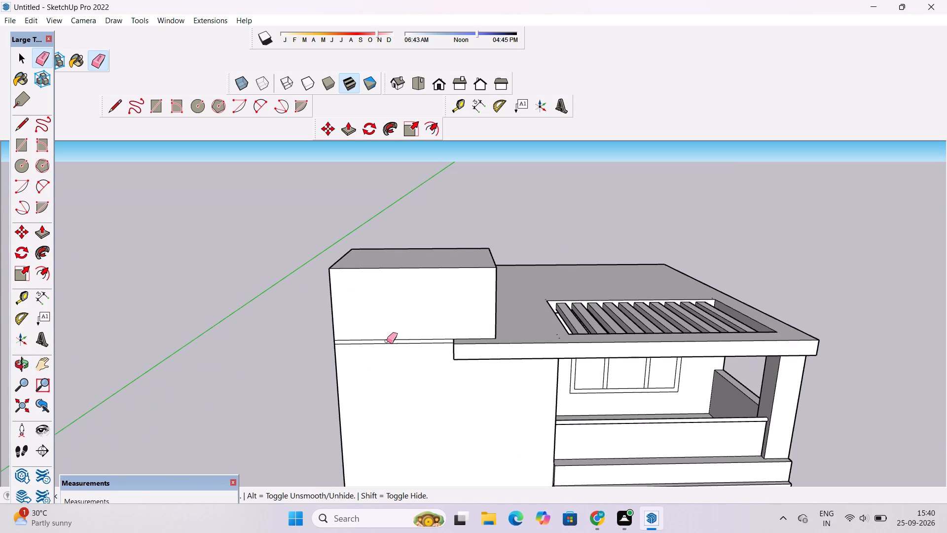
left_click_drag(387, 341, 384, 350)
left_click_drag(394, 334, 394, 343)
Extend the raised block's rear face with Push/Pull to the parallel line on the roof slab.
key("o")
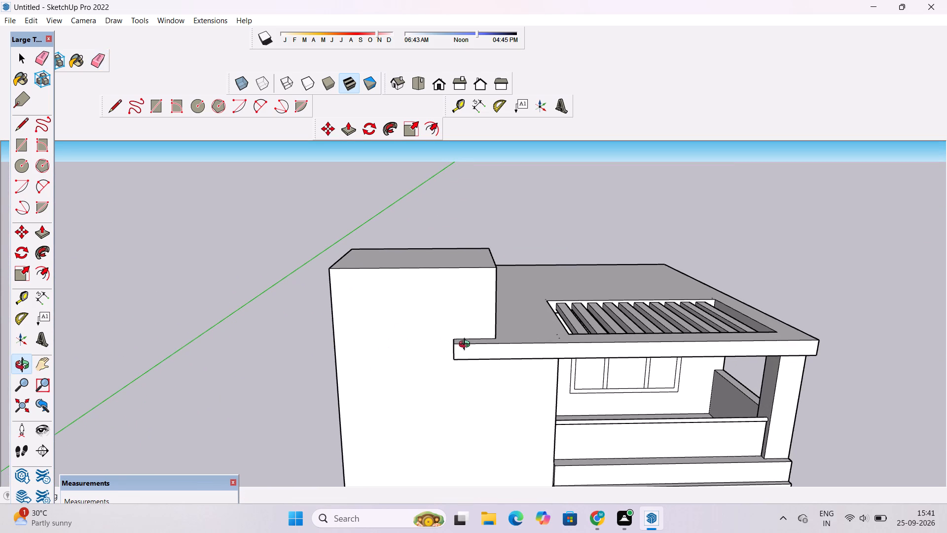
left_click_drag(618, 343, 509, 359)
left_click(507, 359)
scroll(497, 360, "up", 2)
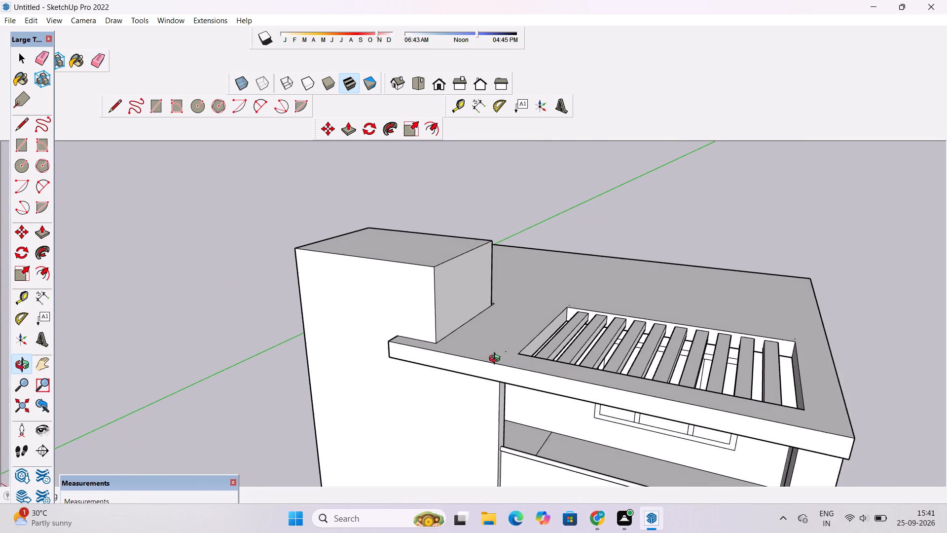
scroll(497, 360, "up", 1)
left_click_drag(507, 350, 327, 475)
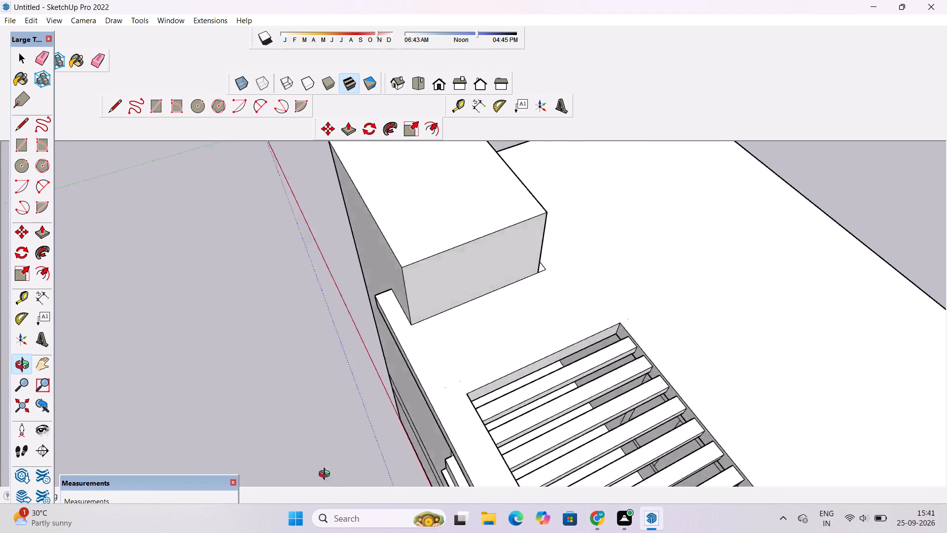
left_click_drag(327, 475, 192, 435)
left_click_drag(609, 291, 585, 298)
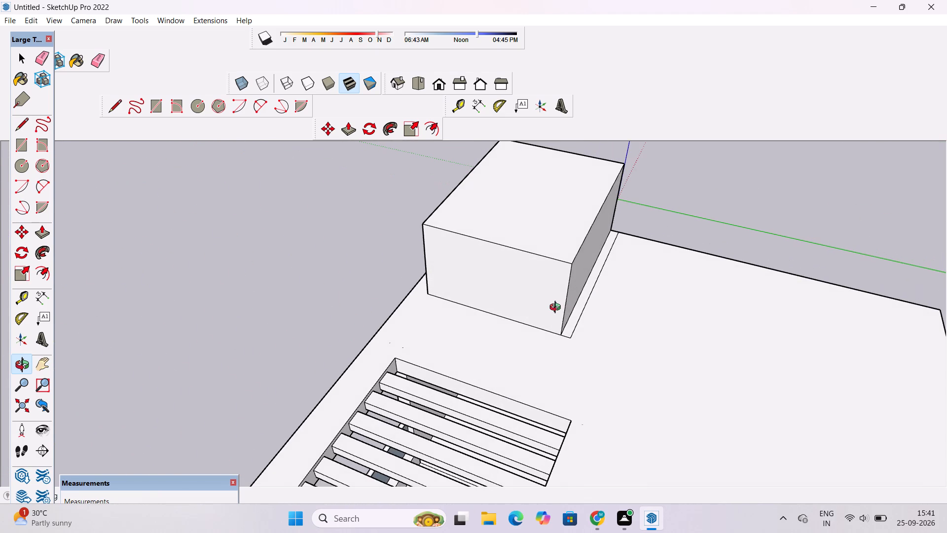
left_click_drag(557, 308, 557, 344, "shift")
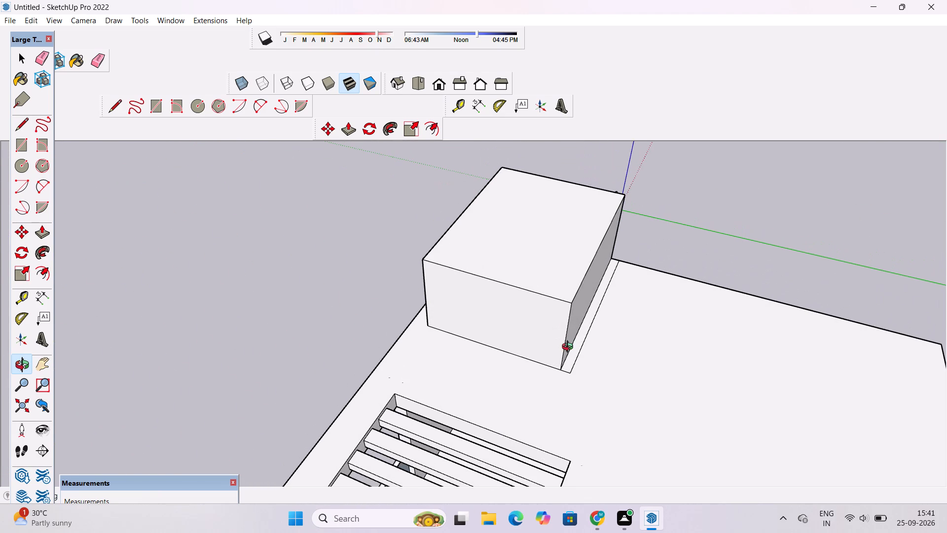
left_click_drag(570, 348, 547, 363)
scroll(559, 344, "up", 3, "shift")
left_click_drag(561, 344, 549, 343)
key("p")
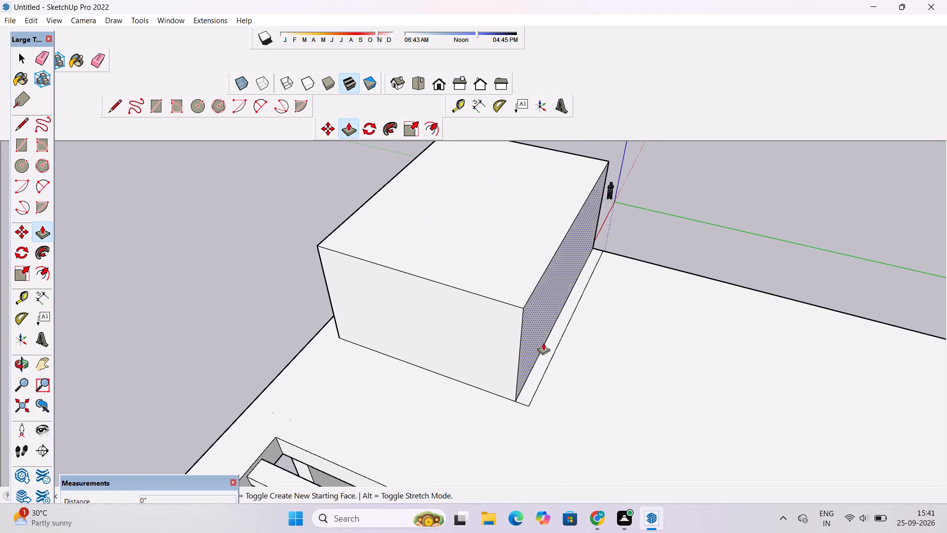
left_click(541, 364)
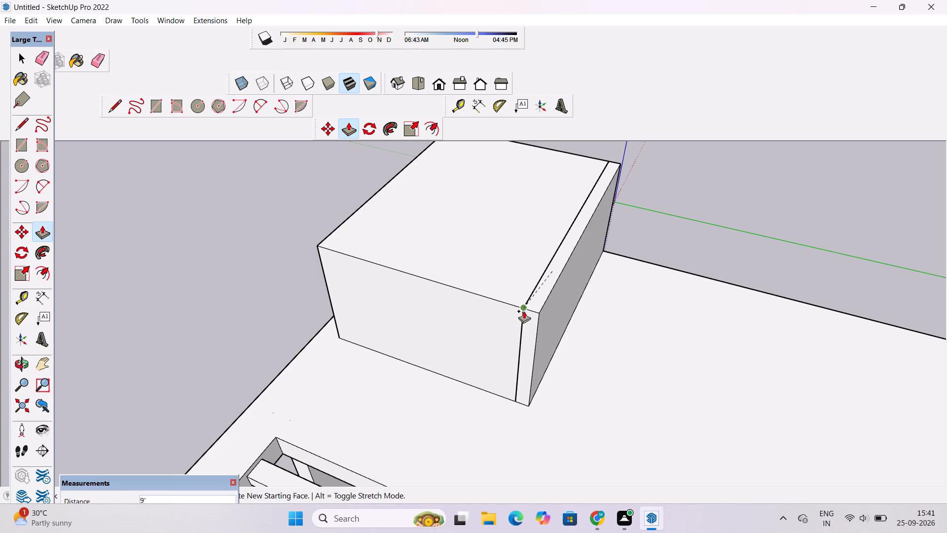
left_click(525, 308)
Examine the extended roof block and the slab end beside it from the front and above.
key("o")
scroll(524, 328, "down", 4)
left_click_drag(445, 361, 715, 262)
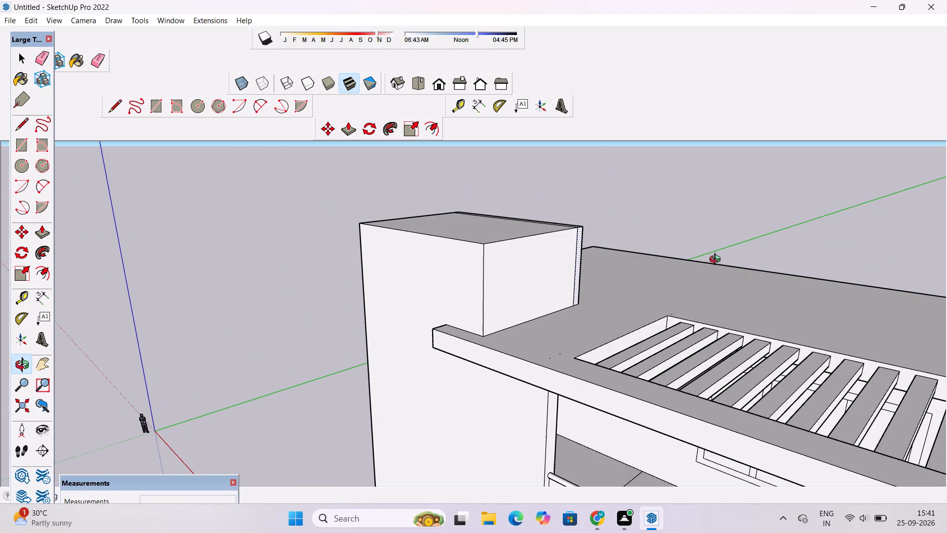
left_click_drag(466, 311, 715, 316)
left_click(715, 316)
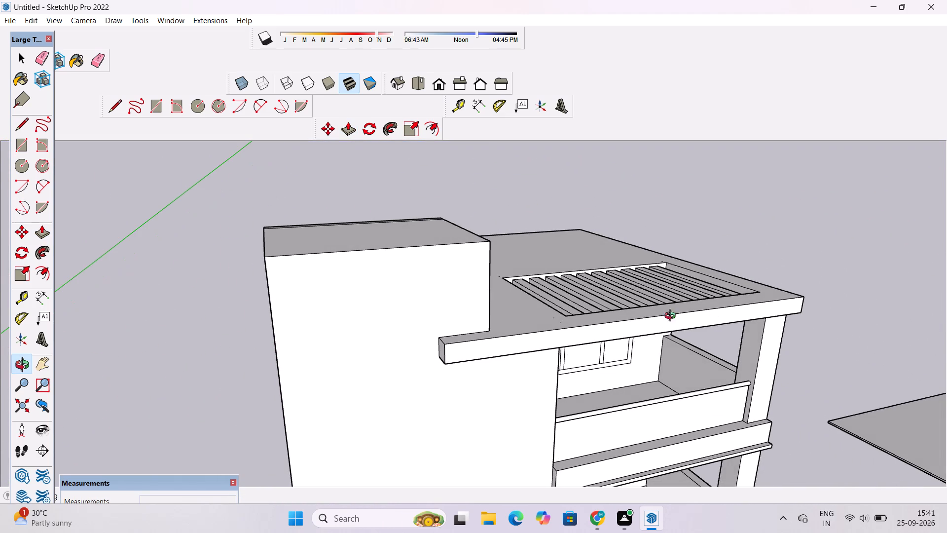
left_click_drag(495, 305, 508, 414)
left_click_drag(503, 412, 512, 360, "shift")
left_click_drag(510, 357, 508, 371)
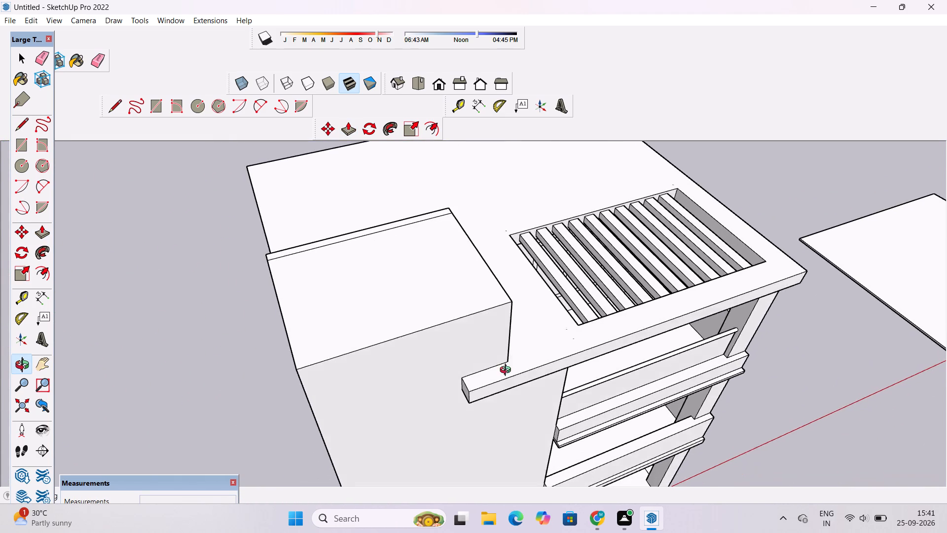
left_click_drag(508, 371, 507, 386)
scroll(493, 374, "up", 2)
scroll(492, 371, "down", 3)
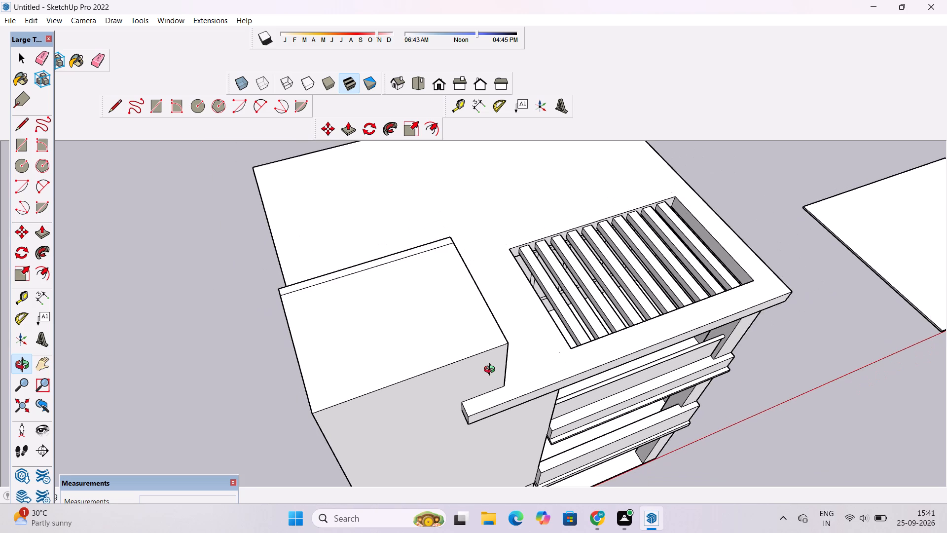
Undo the block's rear extension, the line erasures and the 9' raise, back to the flat outlined roof section.
key("ctrl+z")
key("ctrl+z")
key("ctrl+z")
key("ctrl+z")
key("ctrl+z")
key("ctrl+z")
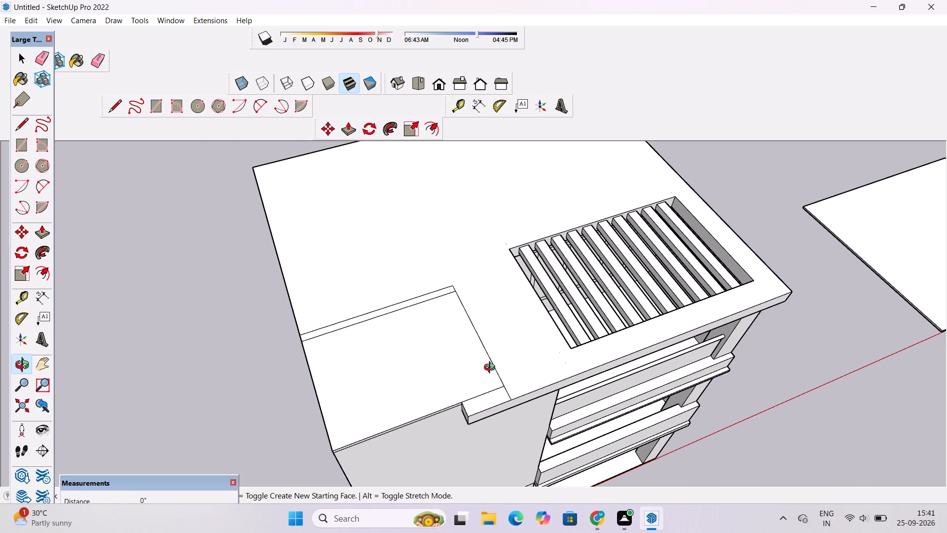
Place a guide line 1' inward from the front edge of the outlined roof section.
left_click_drag(459, 350, 442, 328, "shift")
left_click_drag(426, 356, 396, 378)
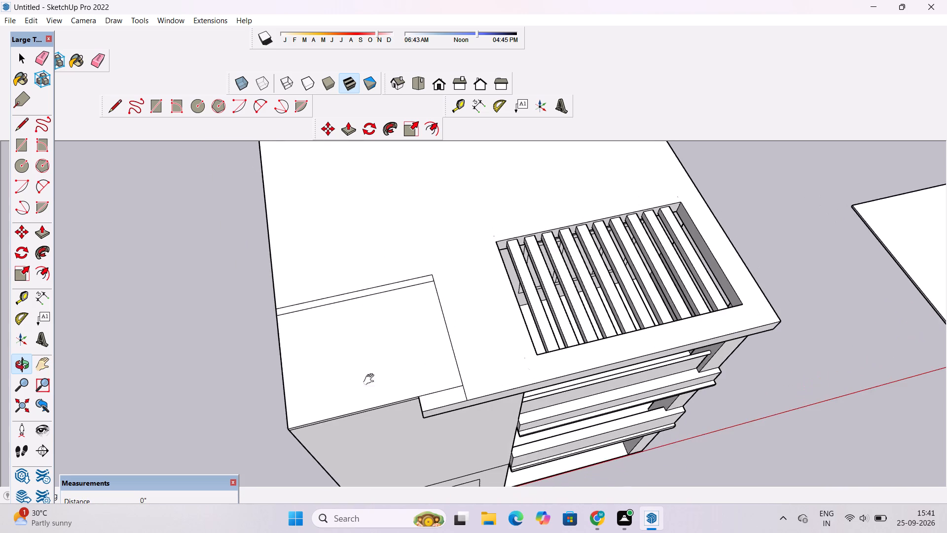
left_click_drag(371, 380, 442, 363, "shift")
left_click_drag(433, 373, 451, 366, "shift")
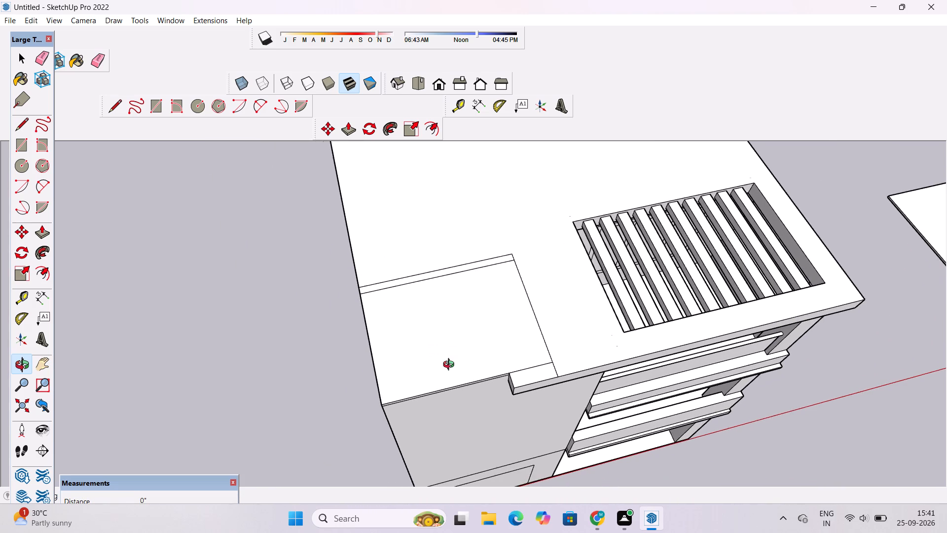
scroll(451, 366, "up", 2)
left_click_drag(451, 366, 457, 357, "shift")
scroll(452, 363, "up", 1)
key("t")
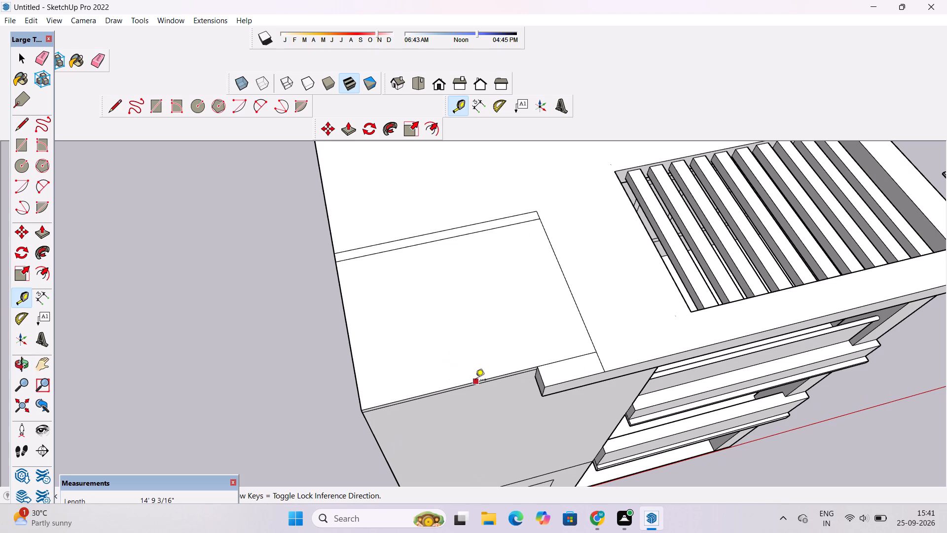
scroll(497, 378, "up", 8)
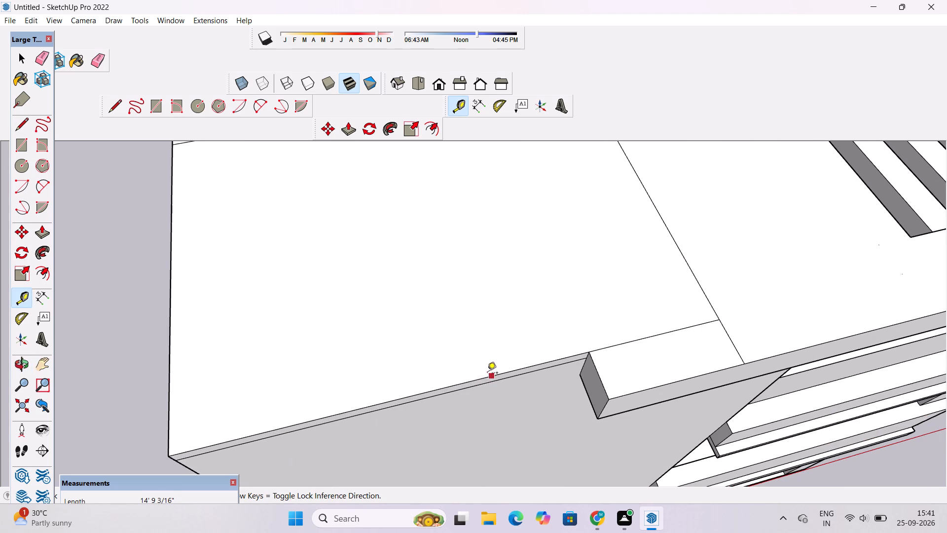
left_click(390, 402)
scroll(387, 361, "down", 4)
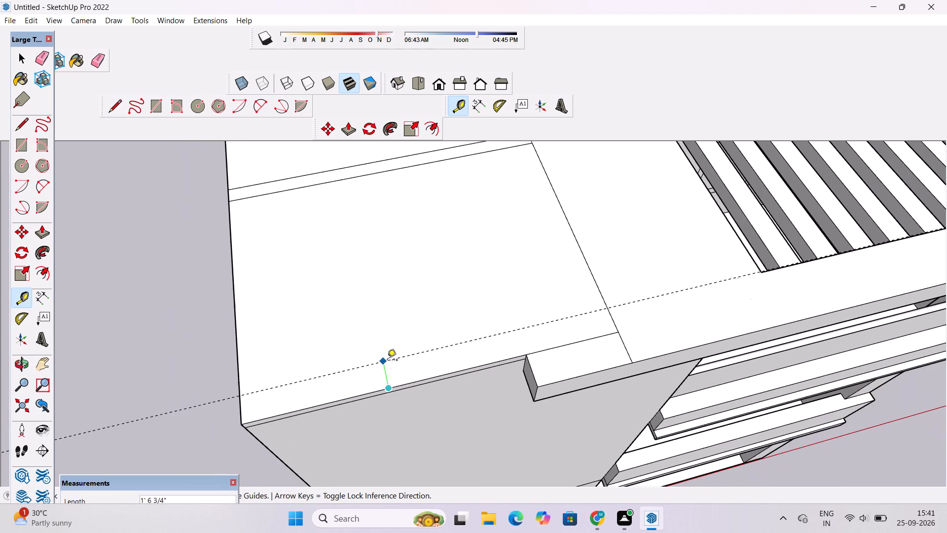
scroll(373, 342, "up", 1)
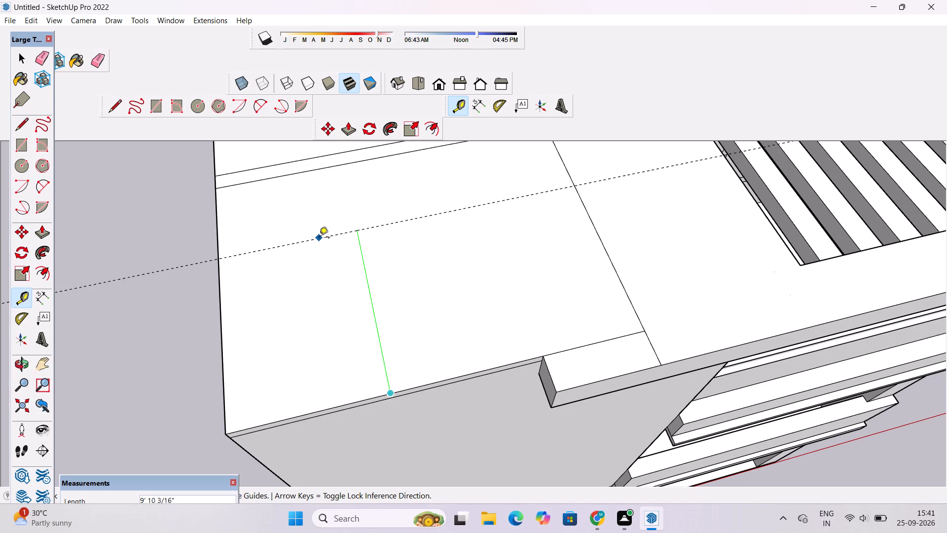
type("1'")
key("Return")
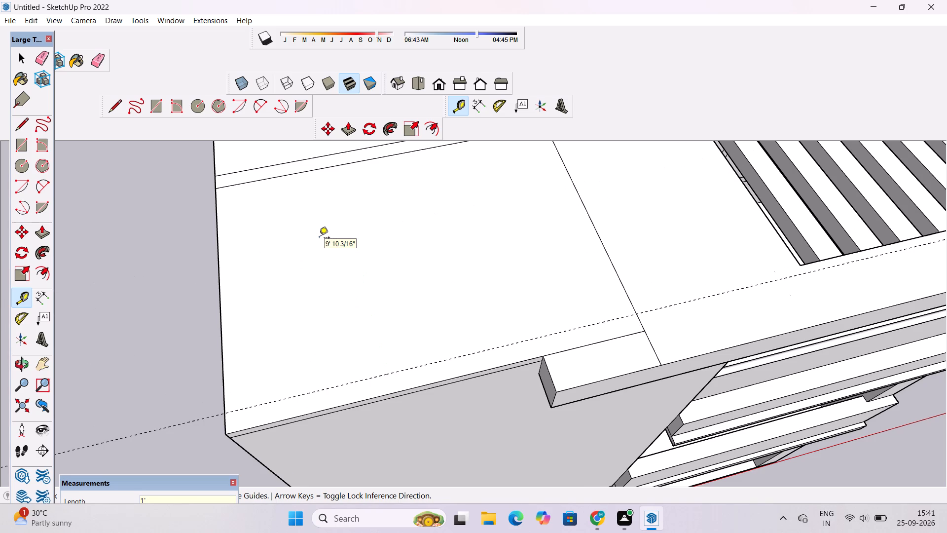
Draw a 20' line along the front guide, from the roof's outer side edge to the outlined section's opposite side.
left_click(110, 103)
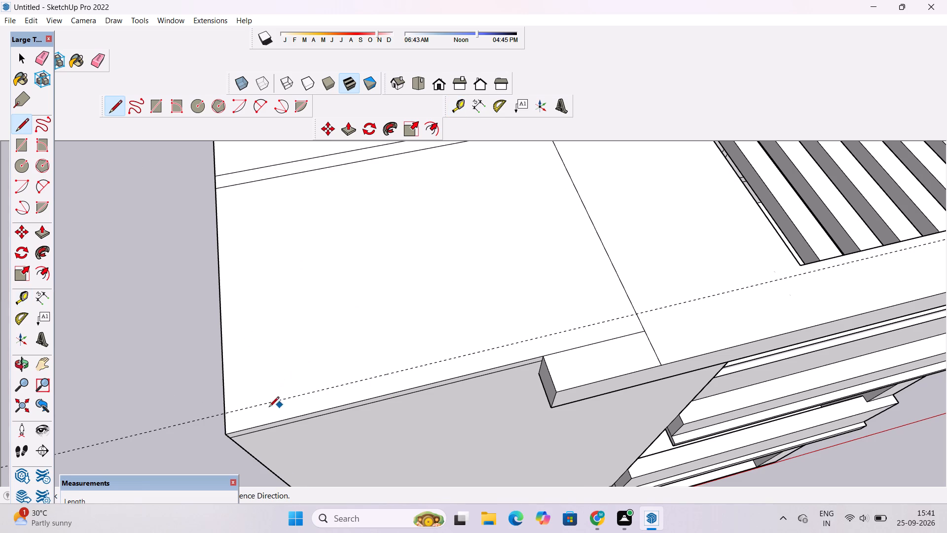
left_click(226, 414)
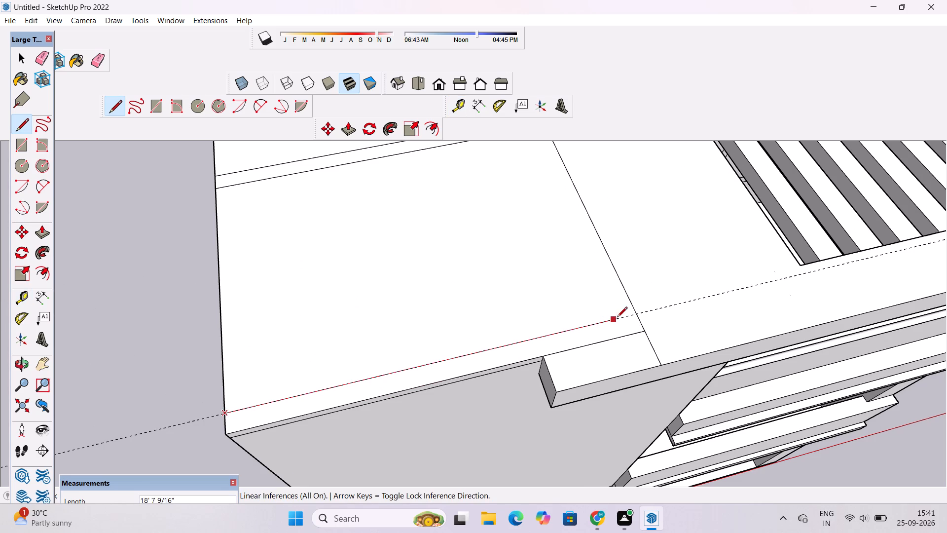
left_click(635, 315)
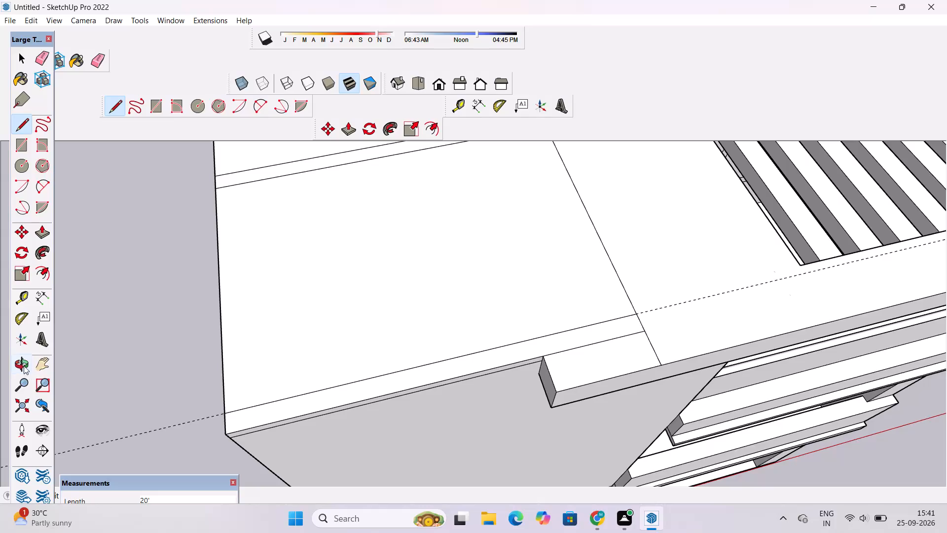
Place a guide line 1' inward from the roof's outer side edge at the outlined section.
left_click(25, 303)
scroll(172, 332, "down", 4)
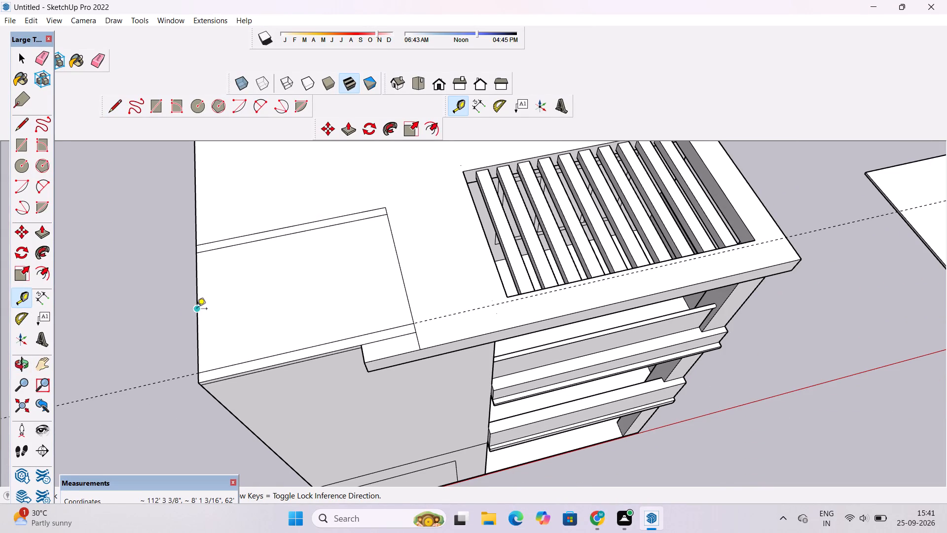
left_click(197, 309)
type("1'")
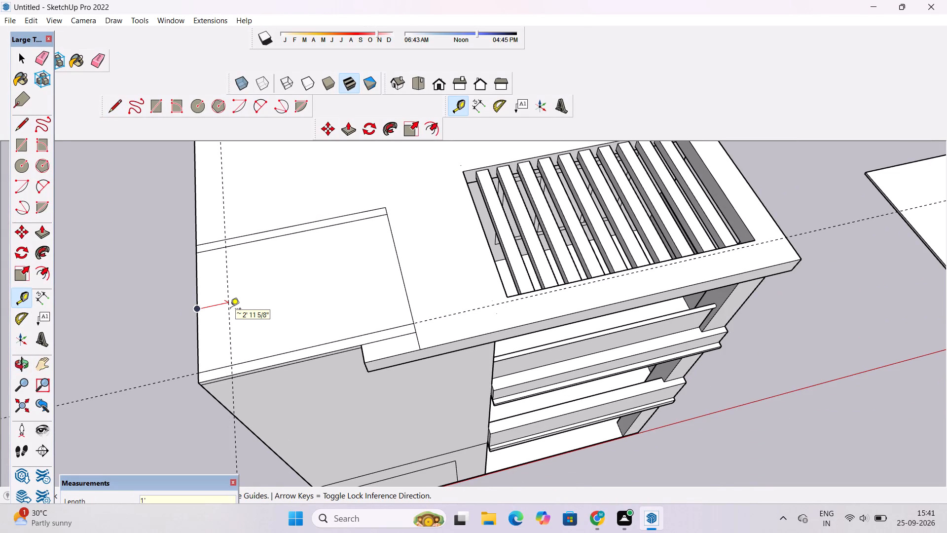
key("Return")
Draw a 14' line along the side guide, between the rear and front inset lines of the outlined roof section.
double_click(113, 97)
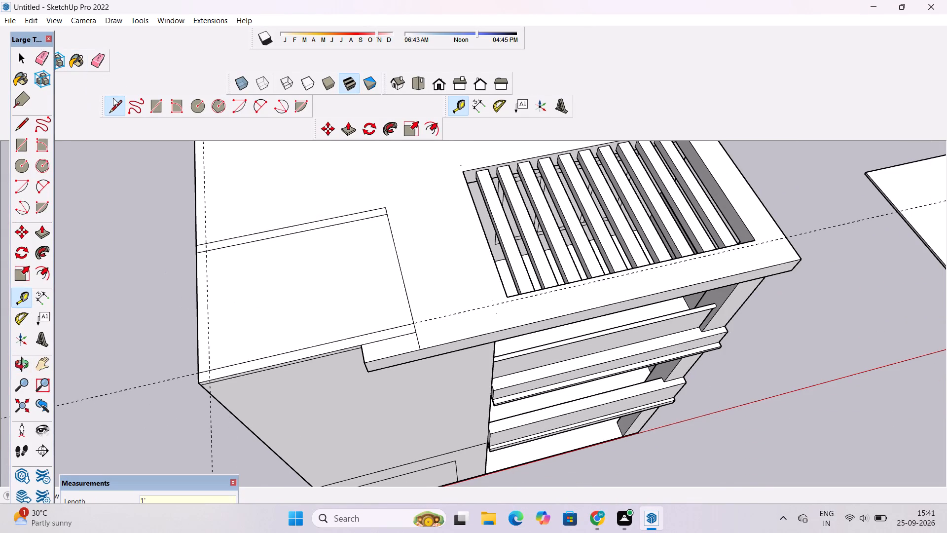
scroll(190, 260, "up", 6)
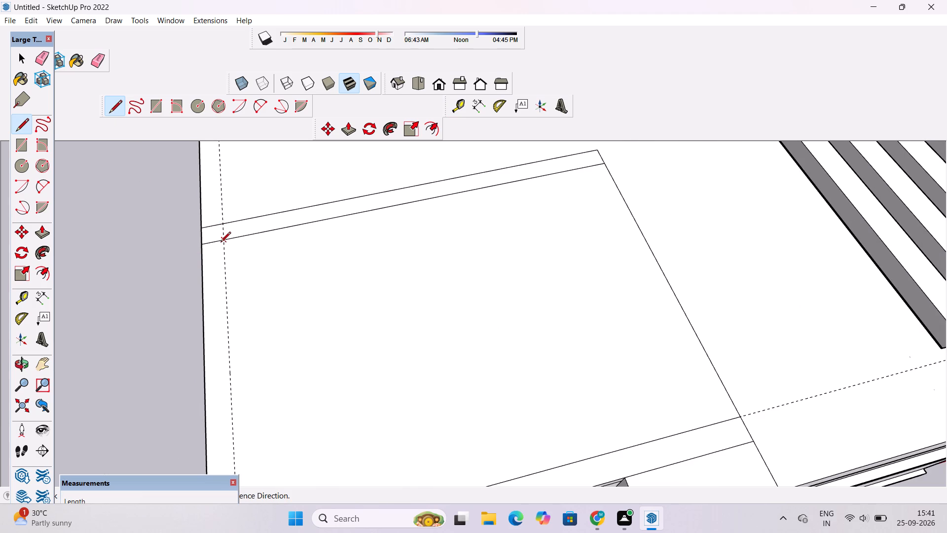
left_click(223, 241)
scroll(230, 260, "down", 6)
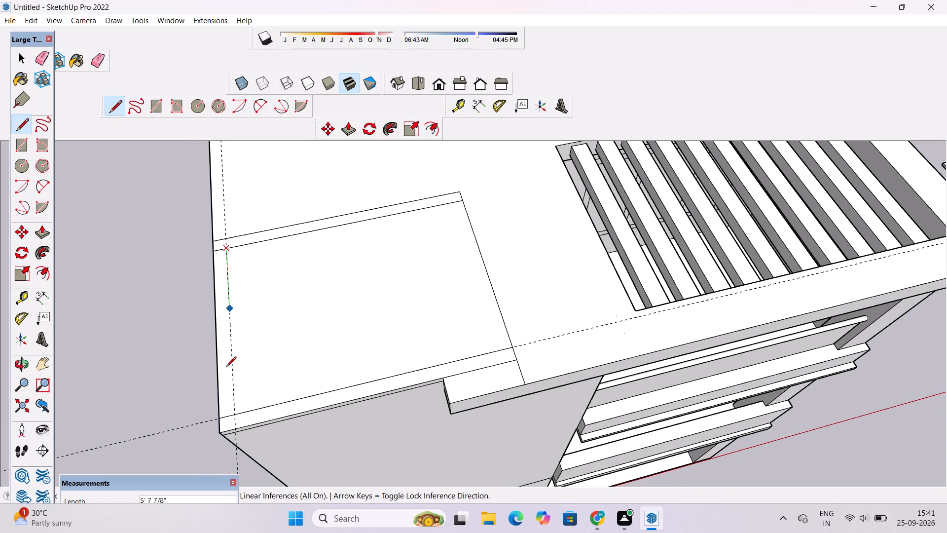
scroll(230, 400, "up", 5)
left_click(236, 420)
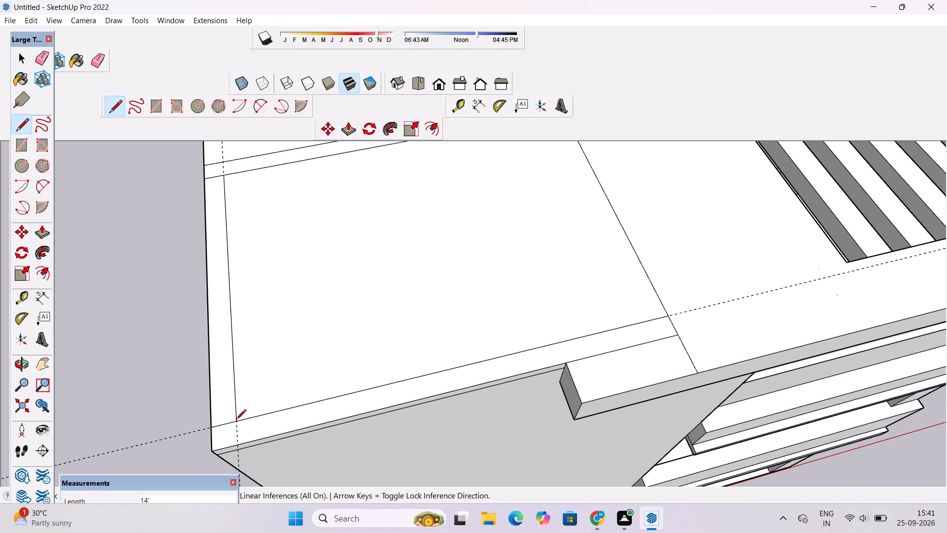
Erase the two guide lines and the short inset-line stubs at the roof's outer edge, leaving a continuous U-shaped 1' border.
scroll(234, 411, "down", 9)
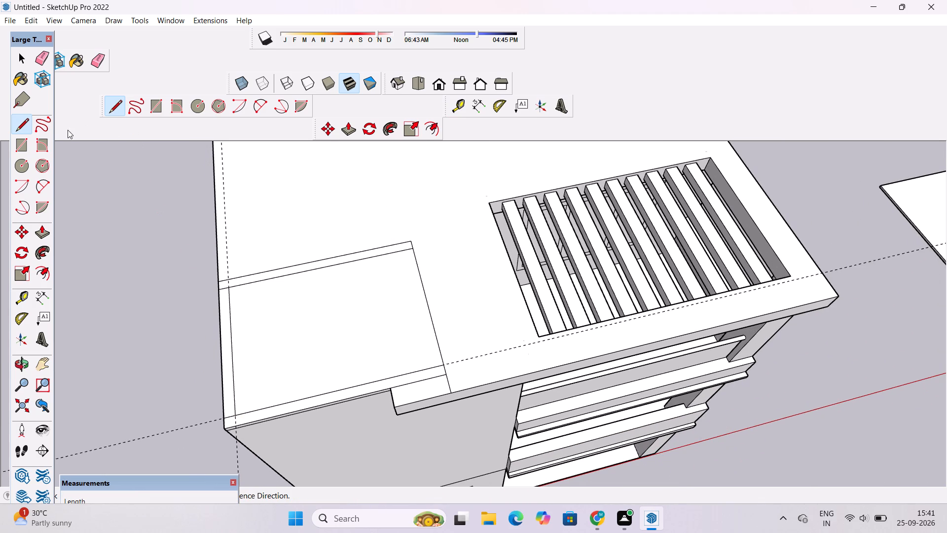
left_click(95, 64)
left_click_drag(158, 327, 156, 452)
scroll(155, 434, "down", 4)
scroll(166, 295, "down", 4)
left_click_drag(199, 174, 191, 180)
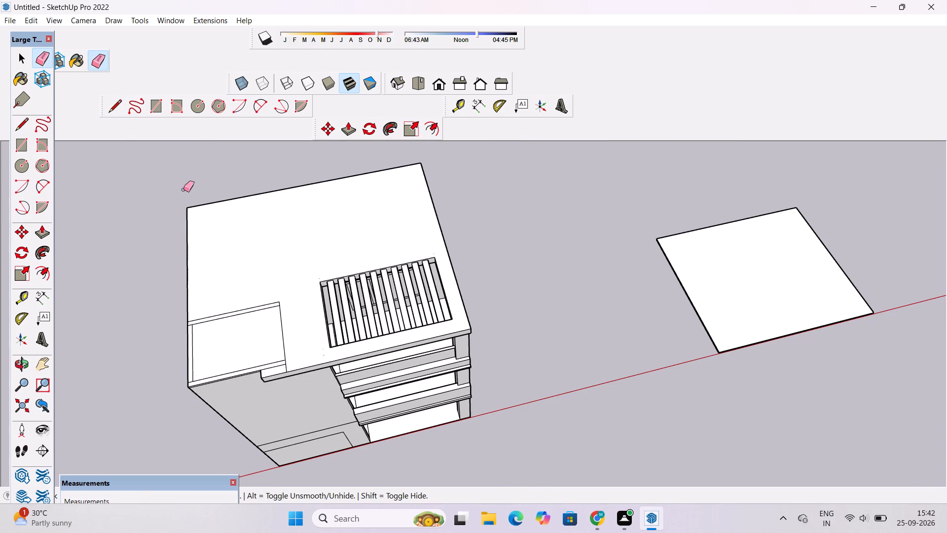
scroll(167, 349, "up", 6)
scroll(208, 331, "up", 4)
left_click_drag(209, 289, 210, 294)
left_click(210, 294)
scroll(211, 296, "down", 4)
scroll(198, 441, "up", 4)
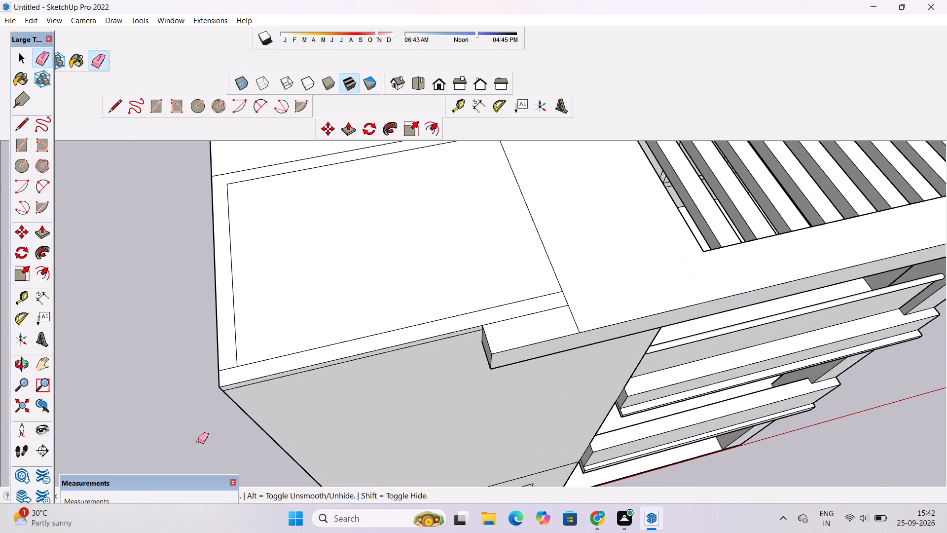
left_click_drag(230, 360, 228, 370)
scroll(224, 376, "down", 4)
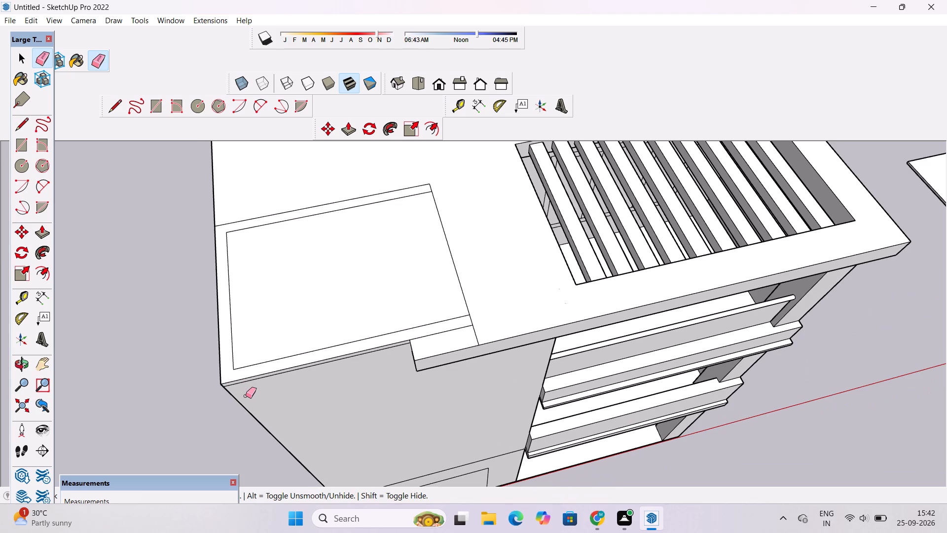
Inspect the outlined roof section from several angles and check that its U-shaped border is one face.
key("space")
type("o")
scroll(246, 396, "down", 5)
left_click_drag(242, 402, 395, 418, "shift")
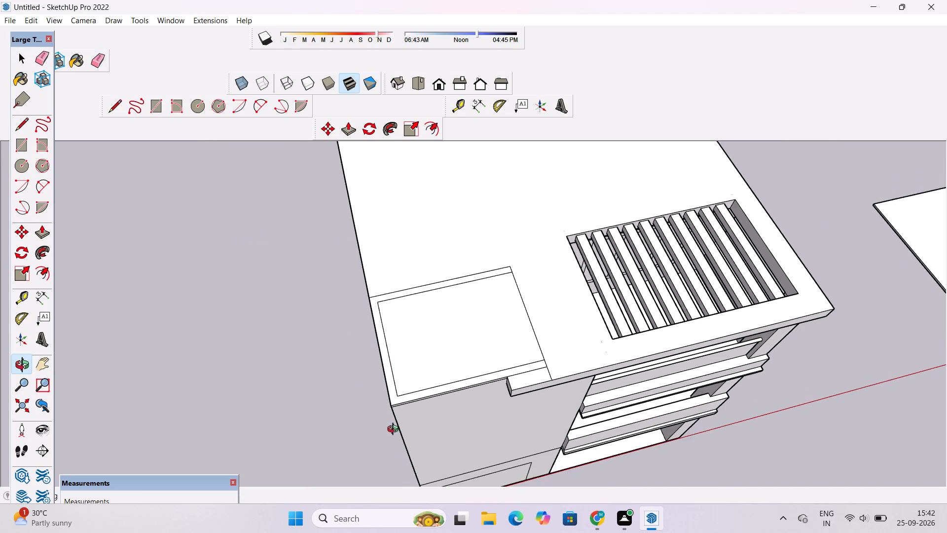
left_click_drag(396, 433, 368, 389)
left_click_drag(380, 381, 313, 378)
left_click_drag(335, 367, 382, 403, "shift")
left_click_drag(402, 419, 420, 400)
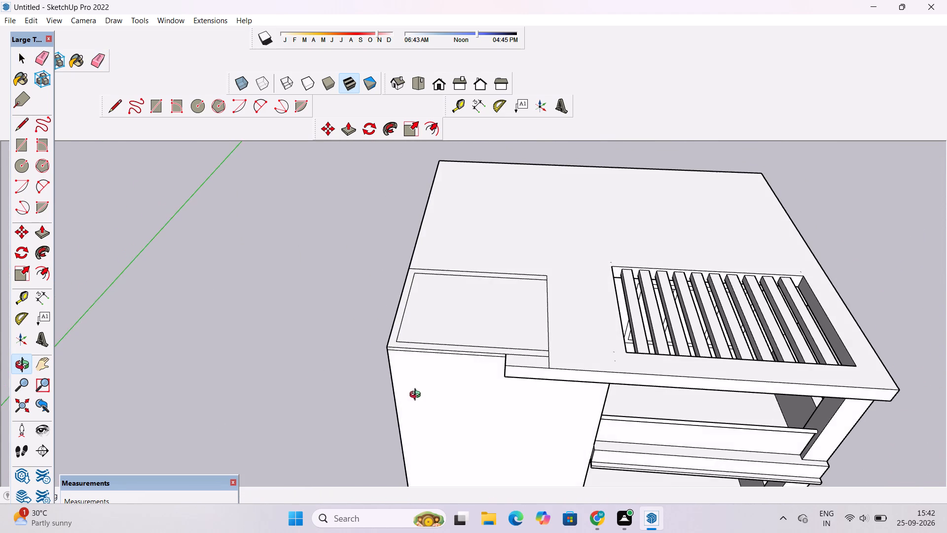
scroll(405, 380, "down", 1)
left_click_drag(409, 347, 328, 360, "shift")
left_click_drag(388, 448, 442, 378)
left_click_drag(424, 343, 388, 434, "shift")
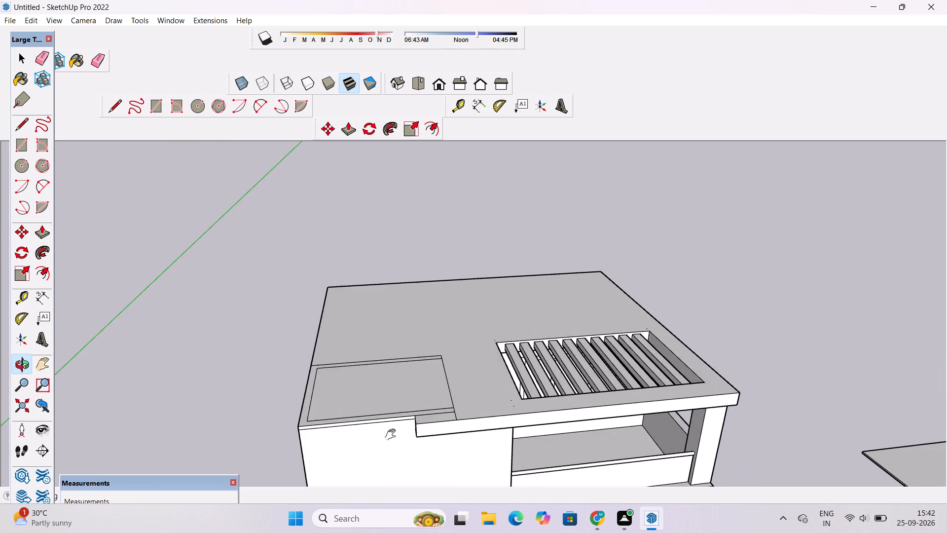
scroll(379, 401, "down", 3)
left_click_drag(374, 403, 424, 513)
left_click_drag(419, 451, 410, 393, "shift")
scroll(401, 387, "up", 4, "shift")
left_click_drag(397, 432, 398, 412)
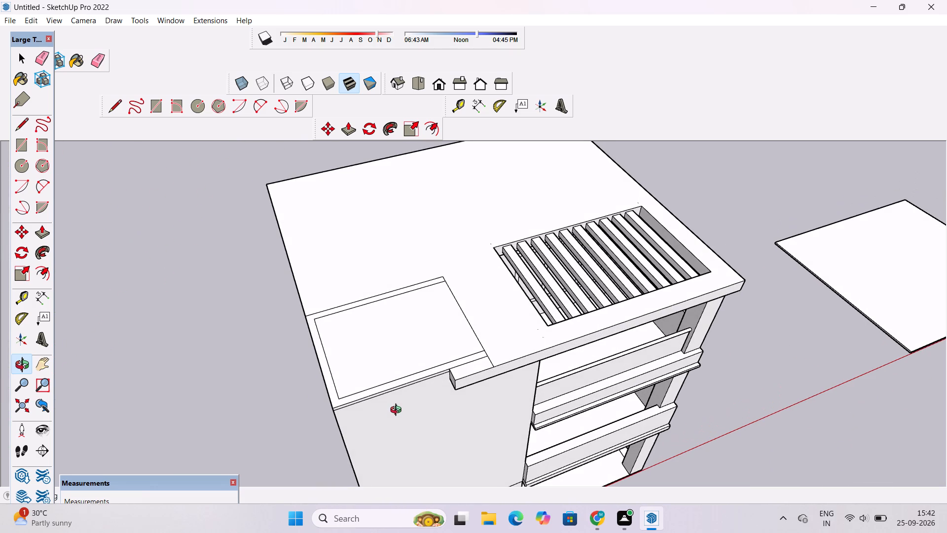
key("space")
double_click(390, 384)
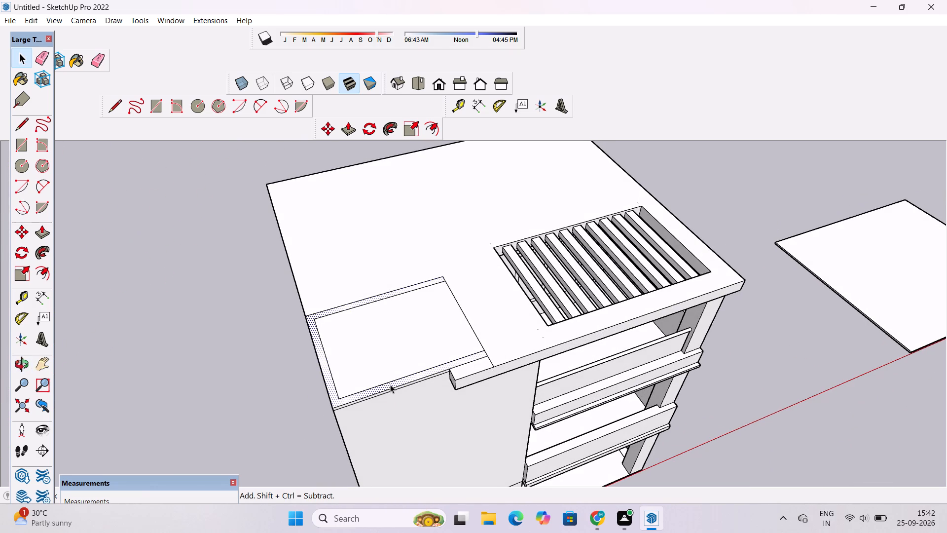
left_click(236, 390)
double_click(313, 340)
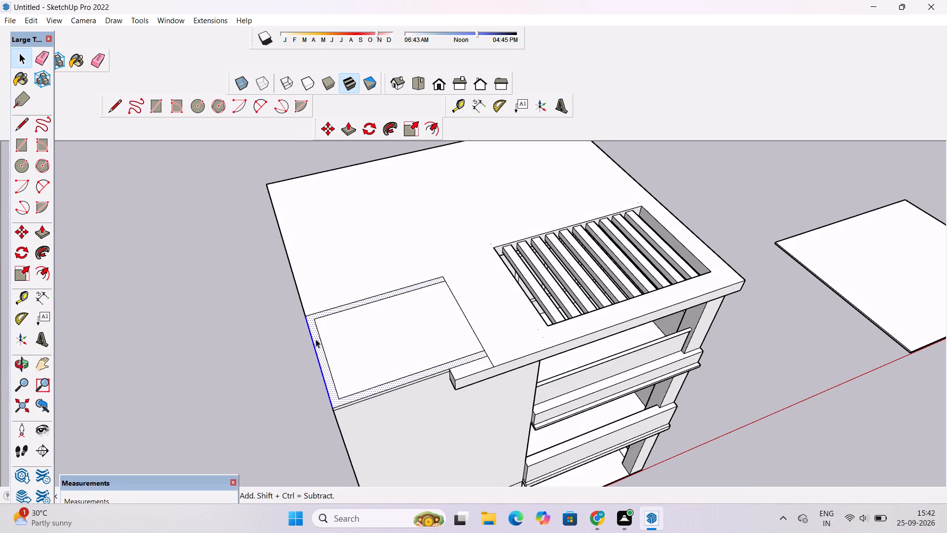
left_click(259, 363)
scroll(314, 346, "up", 5)
left_click(321, 340)
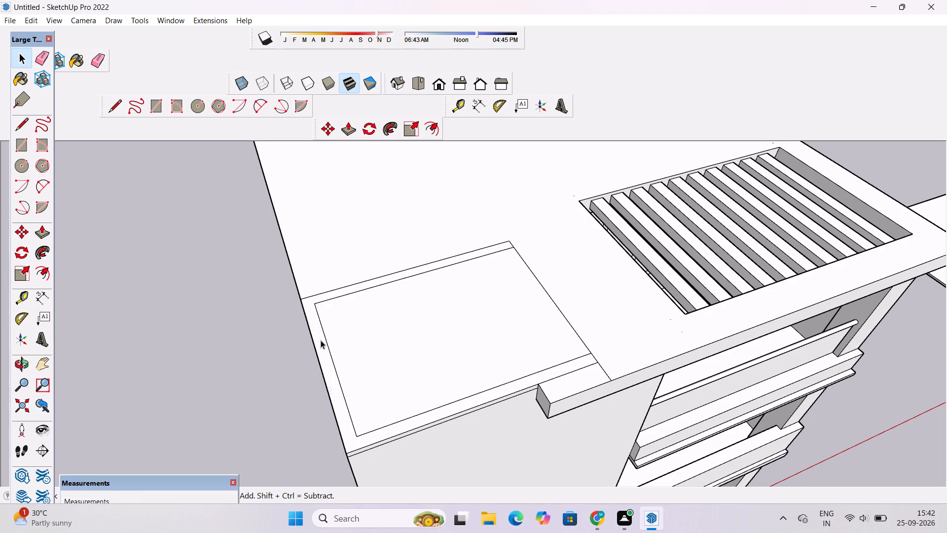
scroll(307, 344, "down", 5)
Push/Pull the U-shaped 1' border on the roof section up 8' to form three walls.
key("p")
left_click(321, 370)
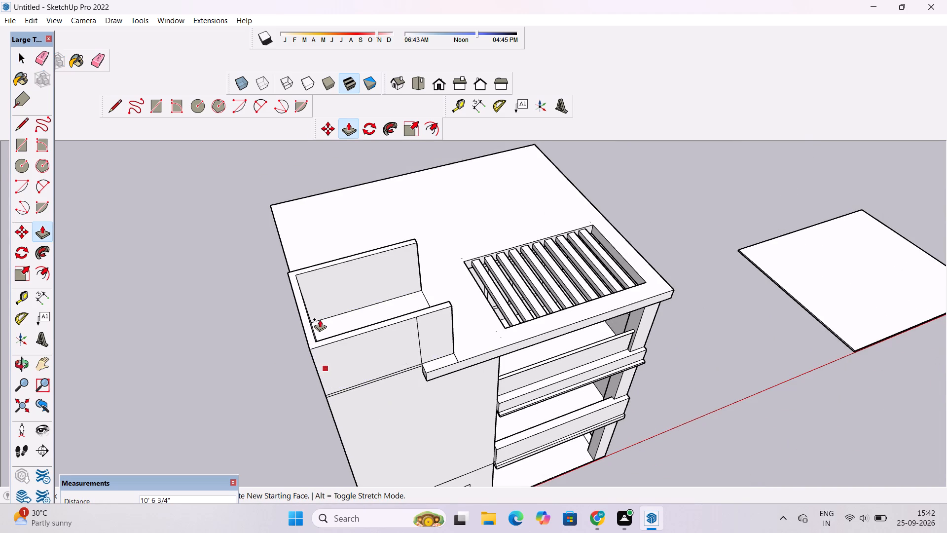
scroll(319, 319, "down", 2)
key("o")
left_click_drag(366, 429, 356, 327)
left_click(355, 324)
left_click_drag(353, 323, 341, 454, "shift")
left_click_drag(347, 440, 347, 406, "shift")
key("p")
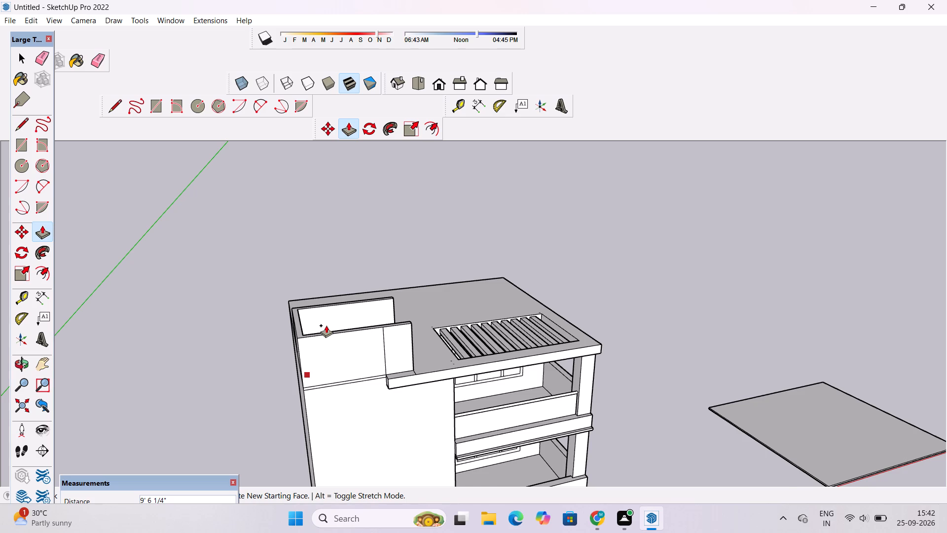
scroll(326, 325, "down", 1)
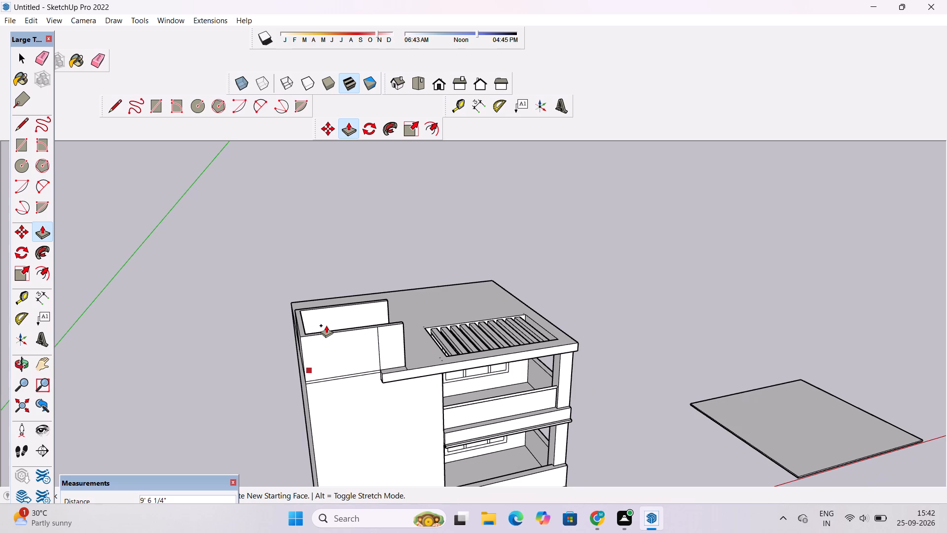
type("8'")
key("Return")
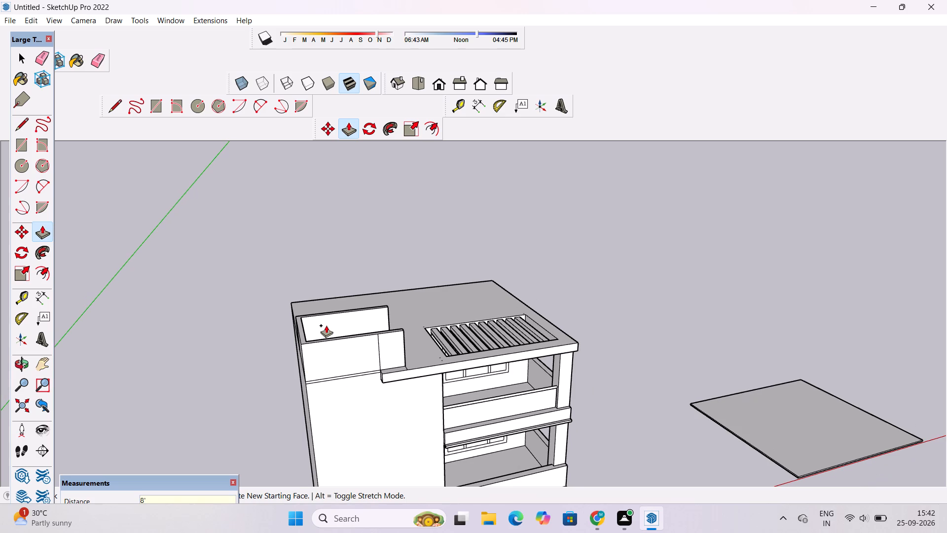
Erase the vertical seam line on the outer face of the raised front wall.
key("o")
scroll(293, 353, "down", 1)
left_click_drag(271, 379, 319, 404)
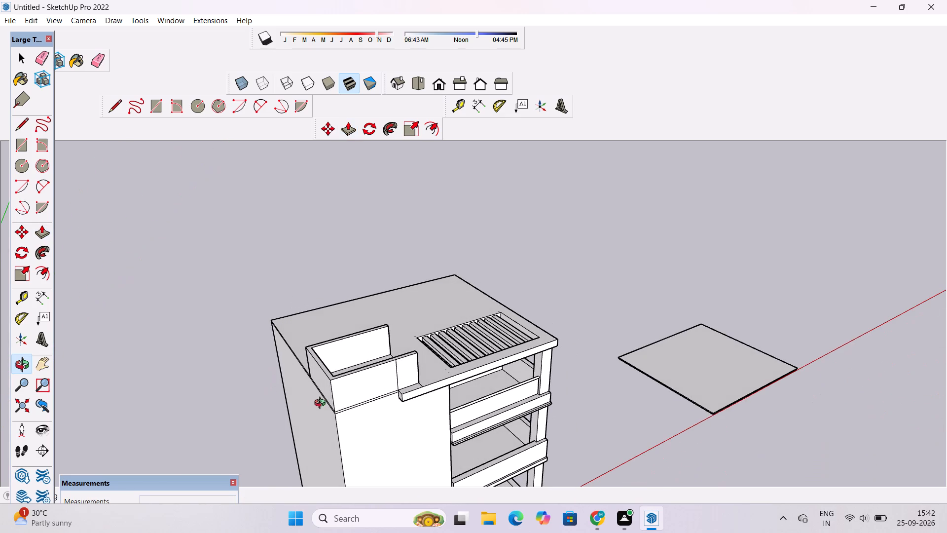
left_click_drag(342, 412, 272, 400, "shift")
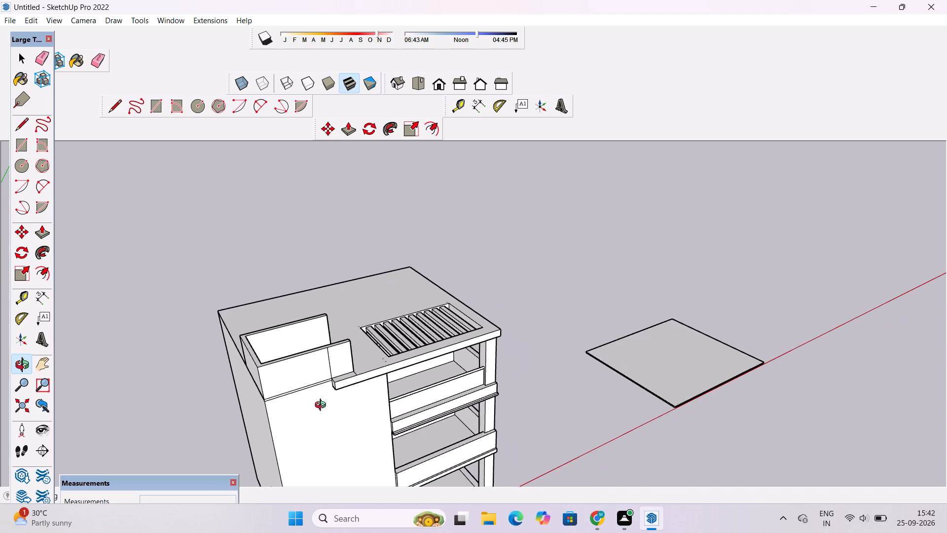
left_click_drag(345, 417, 274, 364)
scroll(261, 346, "up", 3)
left_click_drag(255, 380, 292, 413, "shift")
scroll(325, 397, "up", 3)
left_click_drag(328, 382, 324, 413, "shift")
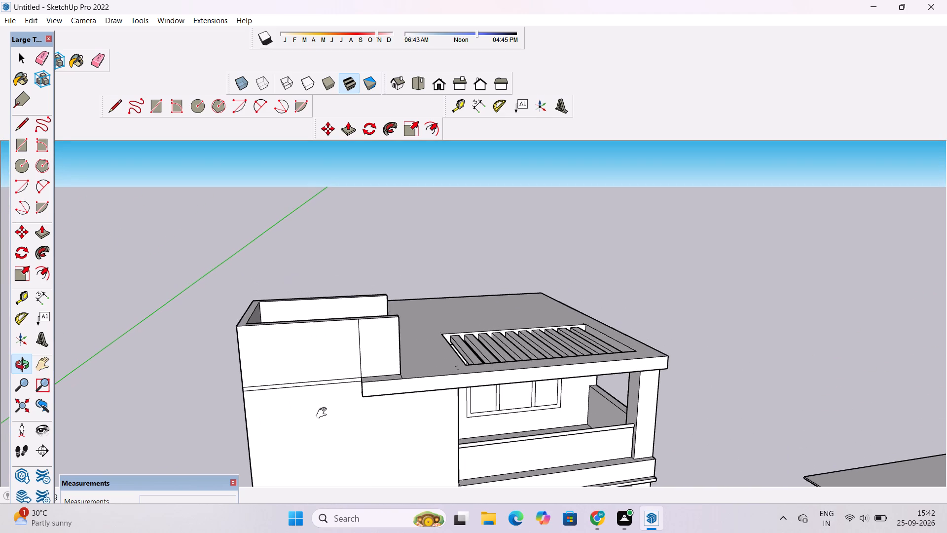
scroll(343, 367, "up", 4)
left_click_drag(344, 365, 330, 365, "shift")
key("e")
left_click_drag(374, 334, 337, 363)
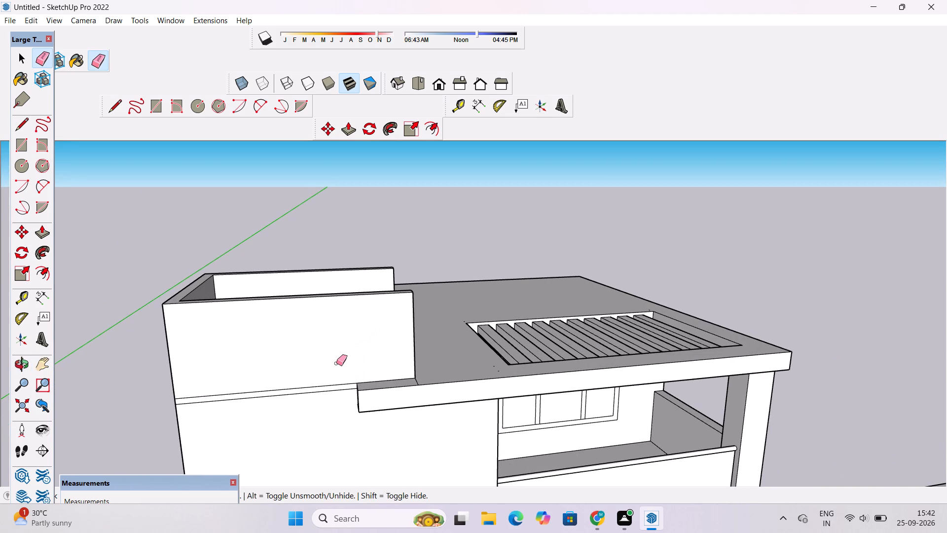
Examine the inside of the three-walled roof enclosure from its open side.
key("o")
scroll(331, 366, "down", 4)
left_click_drag(397, 365, 171, 362)
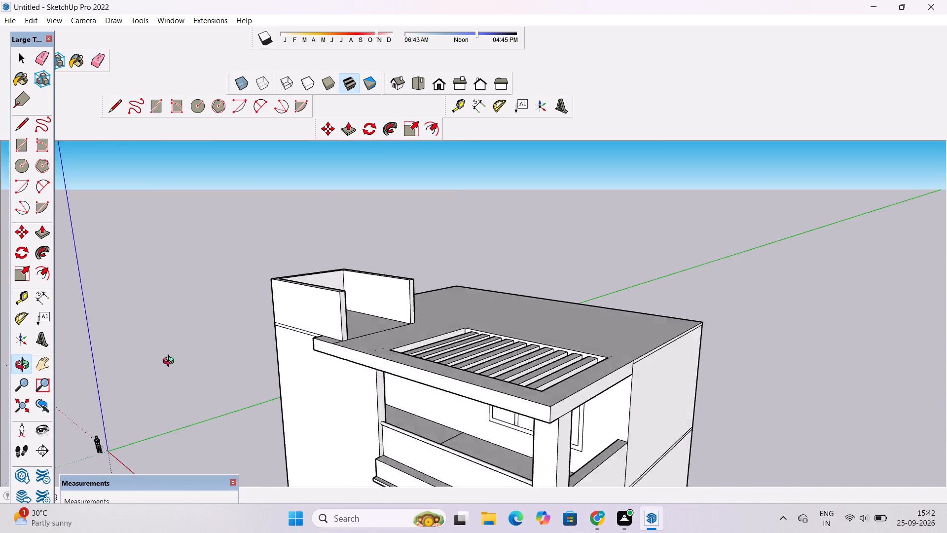
left_click_drag(171, 362, 152, 360)
left_click(146, 360)
scroll(374, 316, "up", 4)
left_click_drag(395, 342, 251, 424)
left_click_drag(358, 340, 361, 486, "shift")
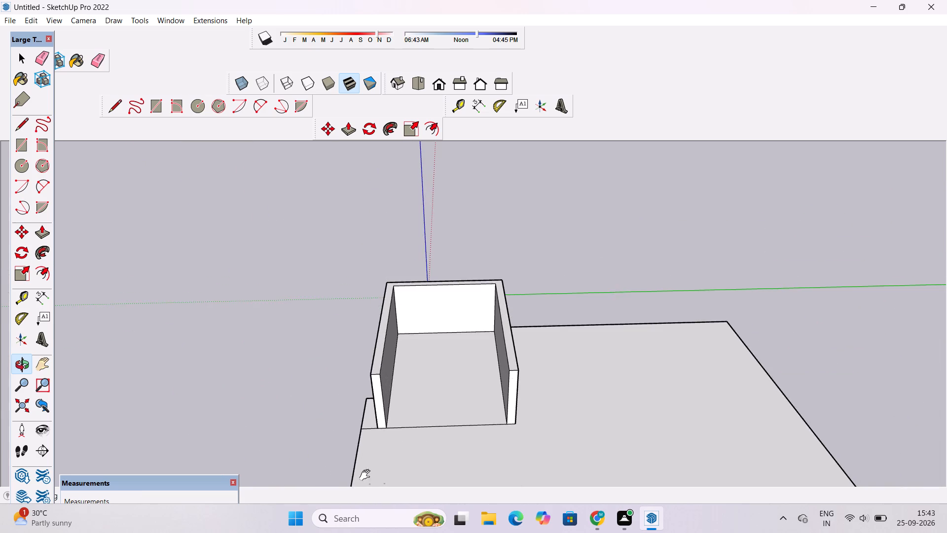
scroll(410, 374, "up", 2)
left_click_drag(424, 338, 377, 412, "shift")
left_click_drag(397, 414, 404, 368)
left_click(404, 363)
scroll(407, 347, "up", 3)
left_click_drag(407, 347, 381, 406, "shift")
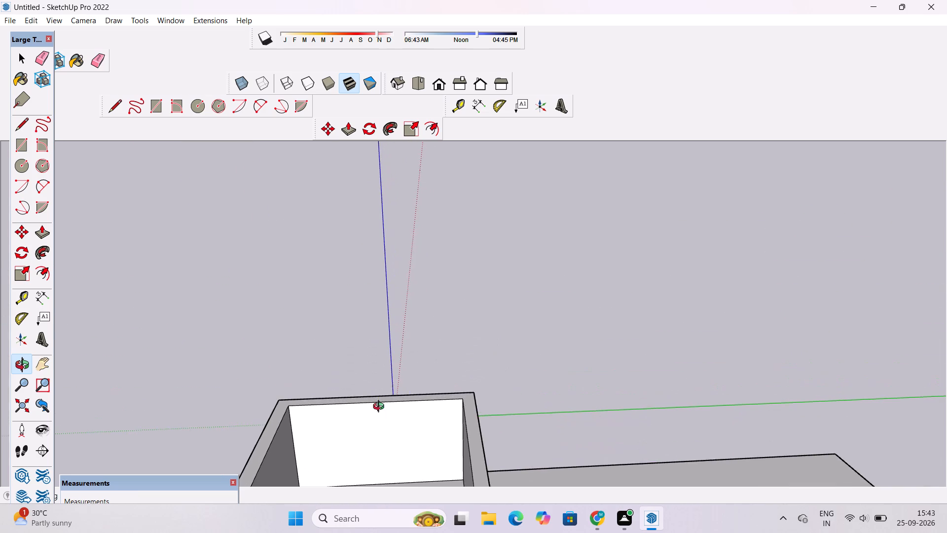
scroll(381, 408, "up", 2)
scroll(375, 434, "down", 1)
left_click_drag(375, 440, 387, 352, "shift")
left_click(388, 350, "shift")
left_click_drag(385, 361, 384, 391)
left_click(384, 391)
left_click_drag(384, 409, 384, 414)
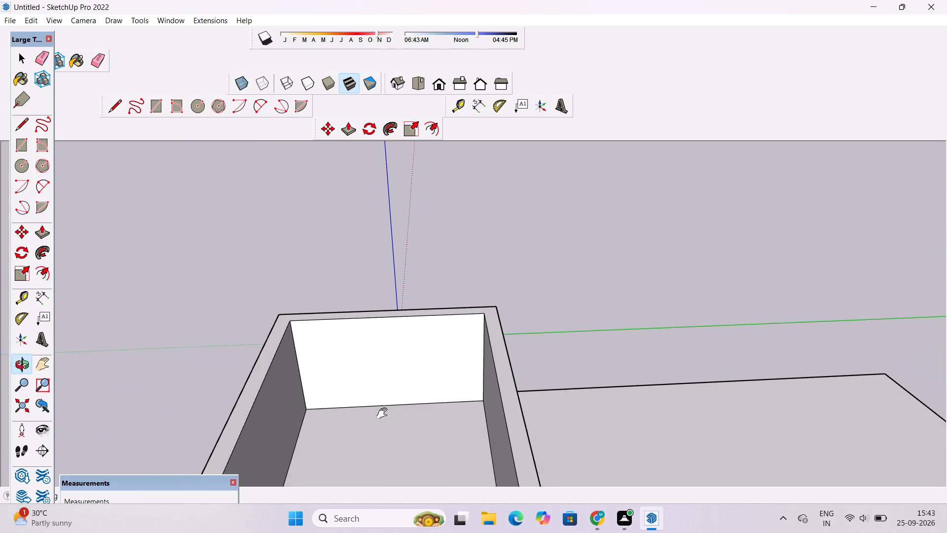
left_click_drag(384, 414, 404, 344)
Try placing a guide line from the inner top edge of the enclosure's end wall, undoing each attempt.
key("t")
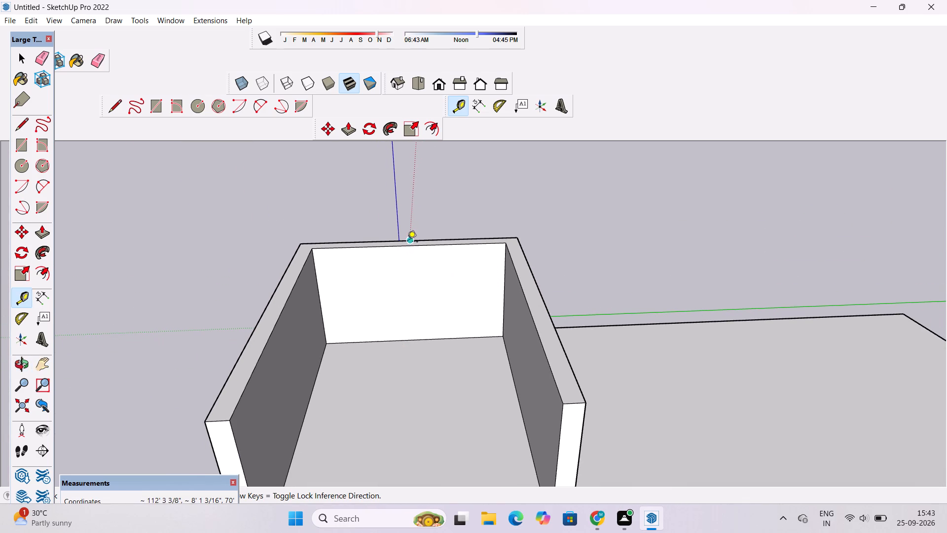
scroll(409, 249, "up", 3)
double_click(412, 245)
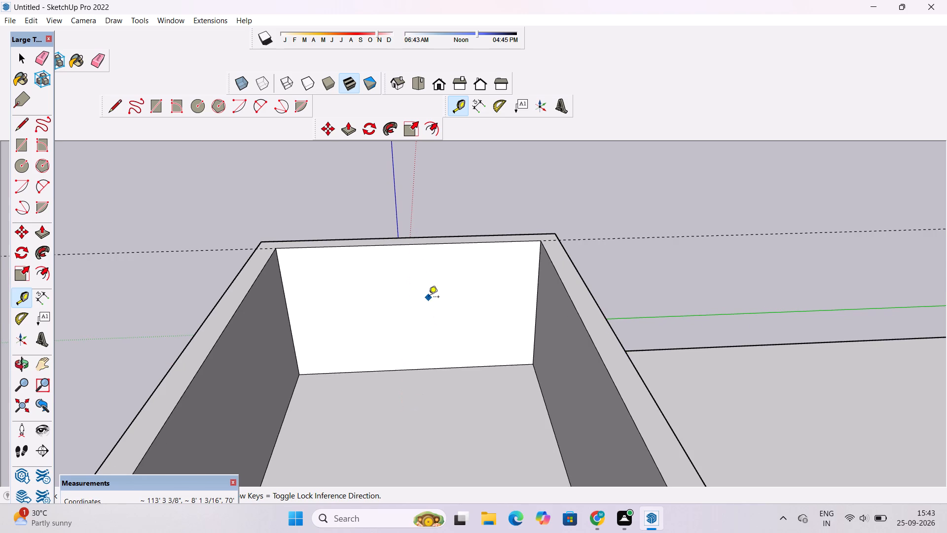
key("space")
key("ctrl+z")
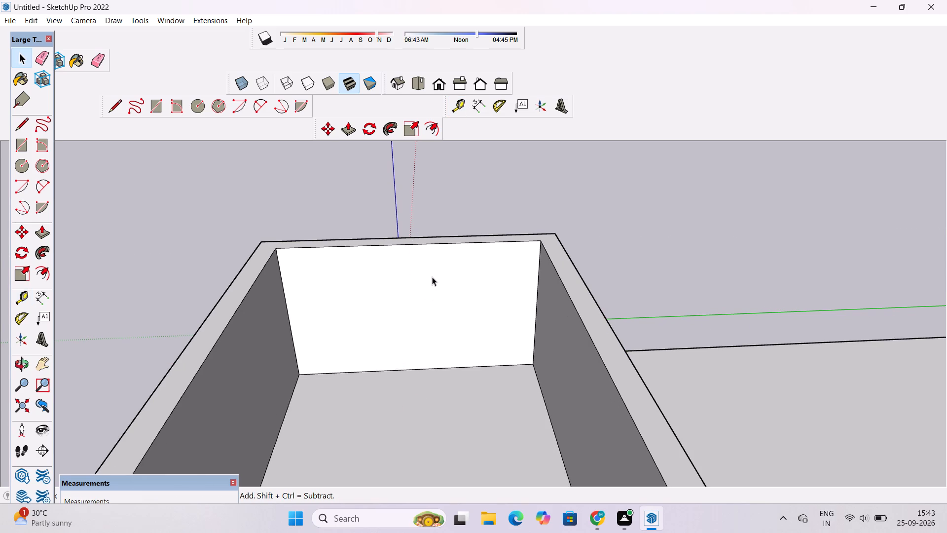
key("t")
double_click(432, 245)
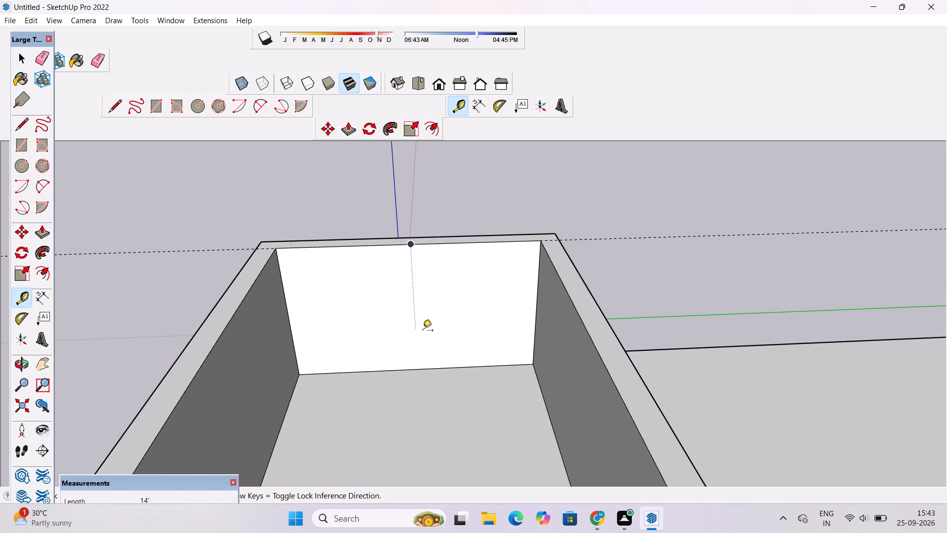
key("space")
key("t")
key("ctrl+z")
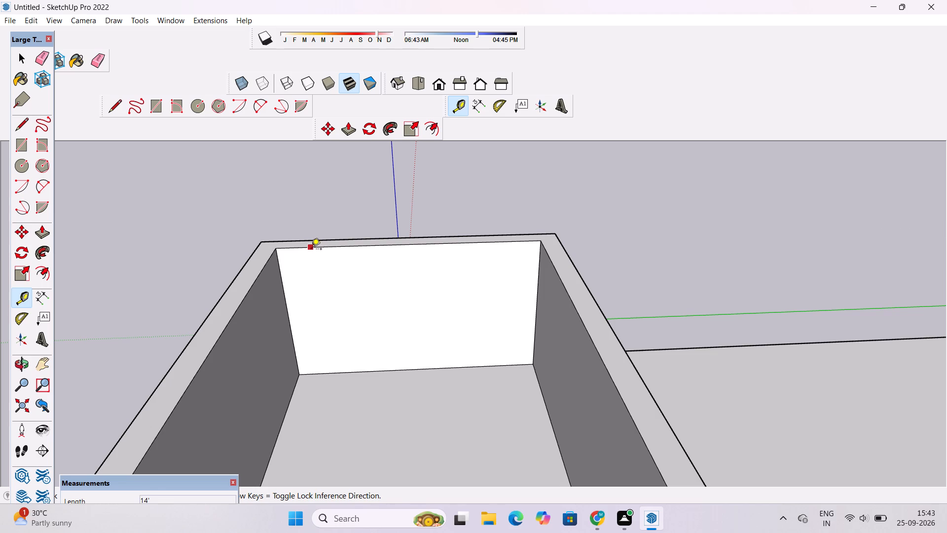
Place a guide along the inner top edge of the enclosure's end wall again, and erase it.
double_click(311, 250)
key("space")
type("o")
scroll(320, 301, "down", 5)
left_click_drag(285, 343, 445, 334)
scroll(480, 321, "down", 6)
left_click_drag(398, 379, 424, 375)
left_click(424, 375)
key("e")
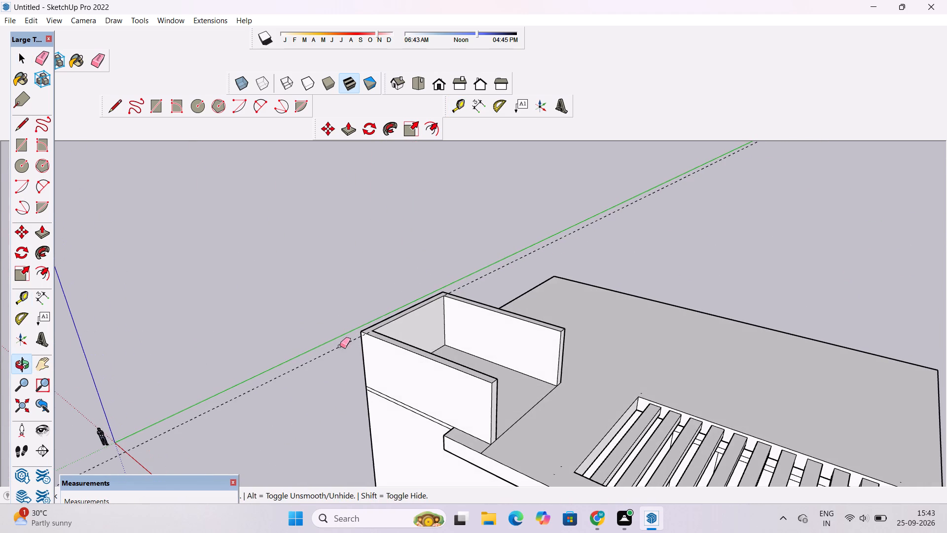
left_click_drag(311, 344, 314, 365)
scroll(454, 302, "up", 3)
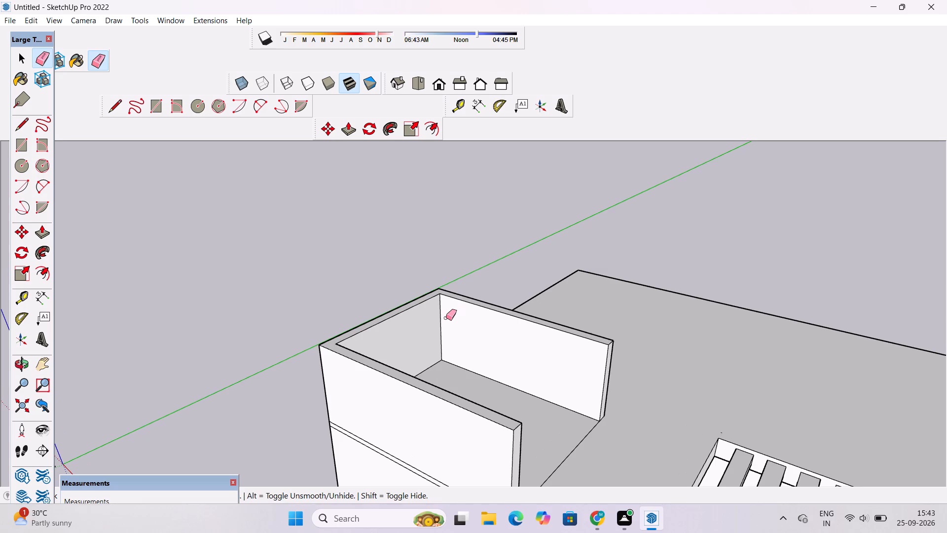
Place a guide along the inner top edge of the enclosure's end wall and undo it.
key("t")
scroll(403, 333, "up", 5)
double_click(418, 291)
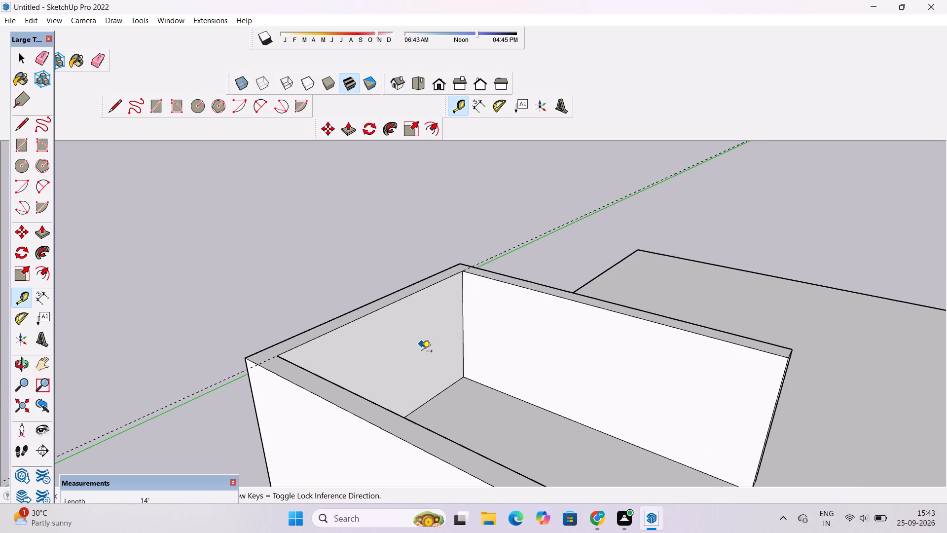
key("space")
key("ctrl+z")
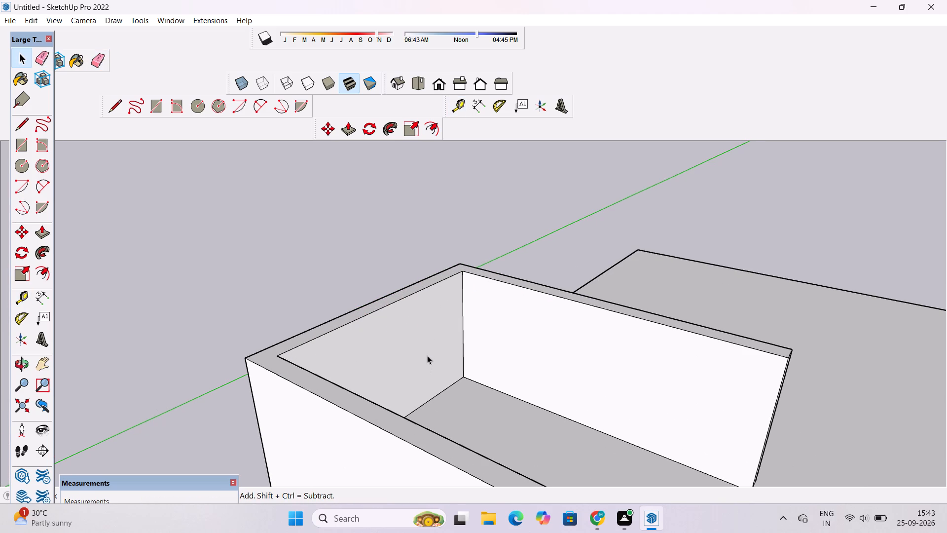
Examine the rooftop enclosure and the building's front facade from below, above and the side.
key("o")
scroll(427, 355, "down", 3)
left_click_drag(393, 385, 434, 304, "shift")
left_click(437, 295, "shift")
left_click_drag(377, 383, 476, 353)
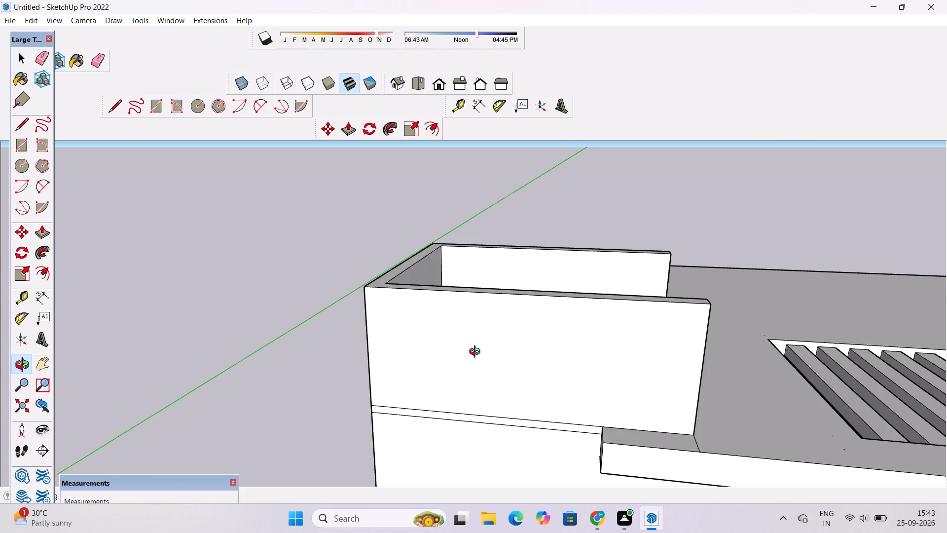
left_click(476, 353)
left_click_drag(477, 412, 477, 333)
scroll(454, 339, "down", 3)
left_click_drag(589, 427, 654, 239)
left_click_drag(625, 243, 611, 248)
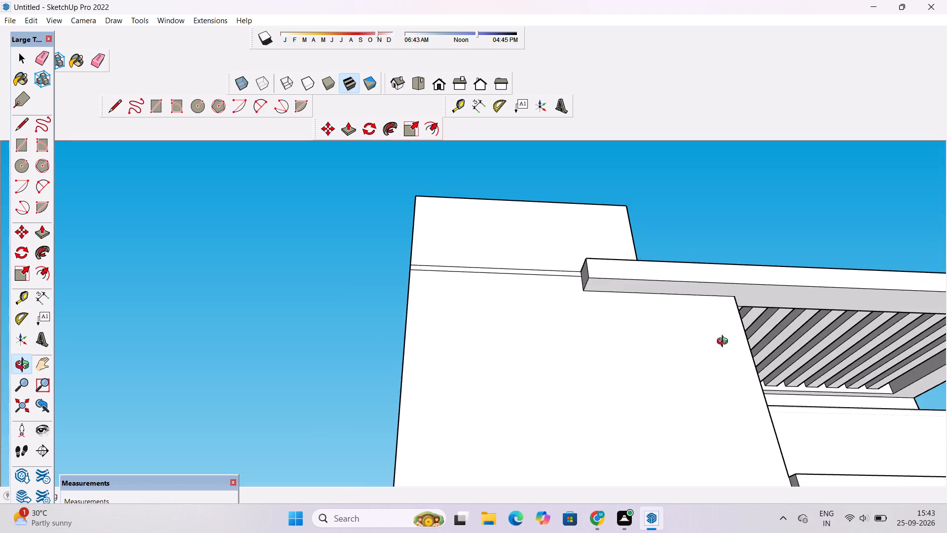
left_click_drag(725, 343, 487, 402)
scroll(477, 367, "down", 6)
left_click_drag(427, 401, 552, 434)
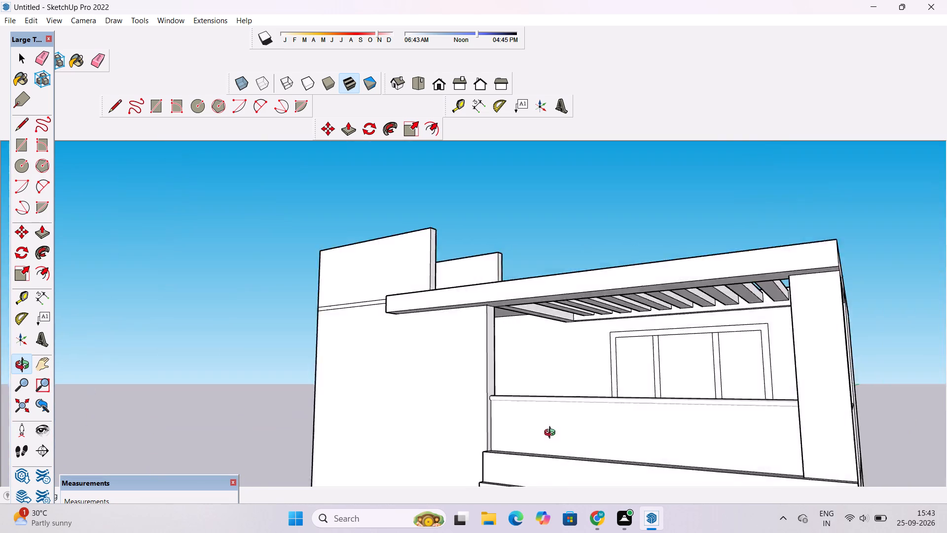
left_click_drag(552, 434, 634, 358)
left_click_drag(581, 404, 619, 497)
left_click_drag(619, 493, 617, 322, "shift")
scroll(570, 317, "down", 8)
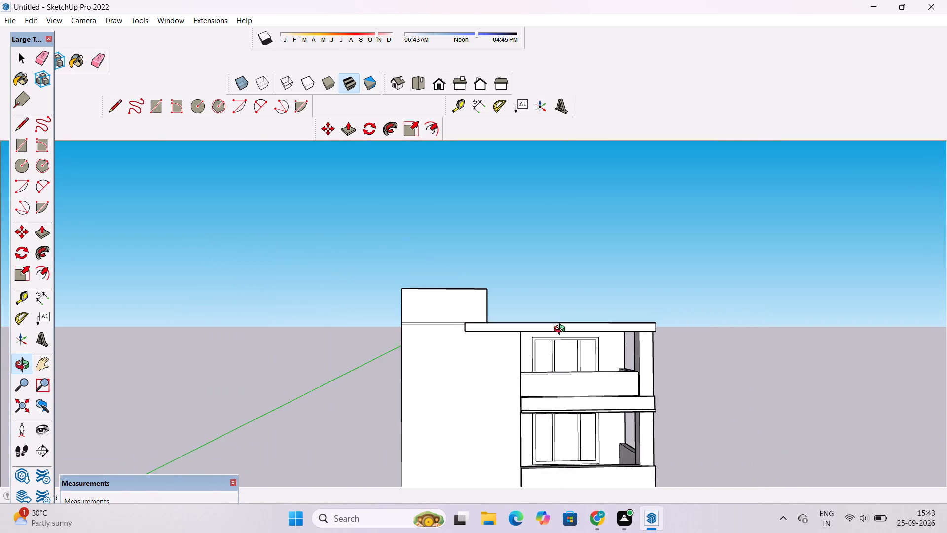
scroll(562, 330, "down", 1)
left_click_drag(574, 381, 564, 301, "shift")
scroll(546, 300, "down", 2)
left_click_drag(493, 326, 512, 377)
scroll(499, 374, "up", 2)
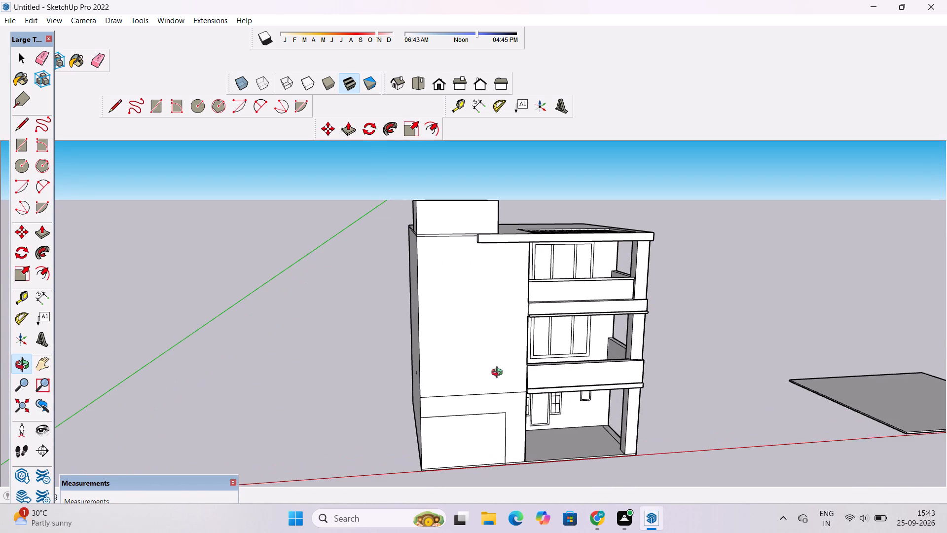
left_click_drag(436, 380, 410, 320, "shift")
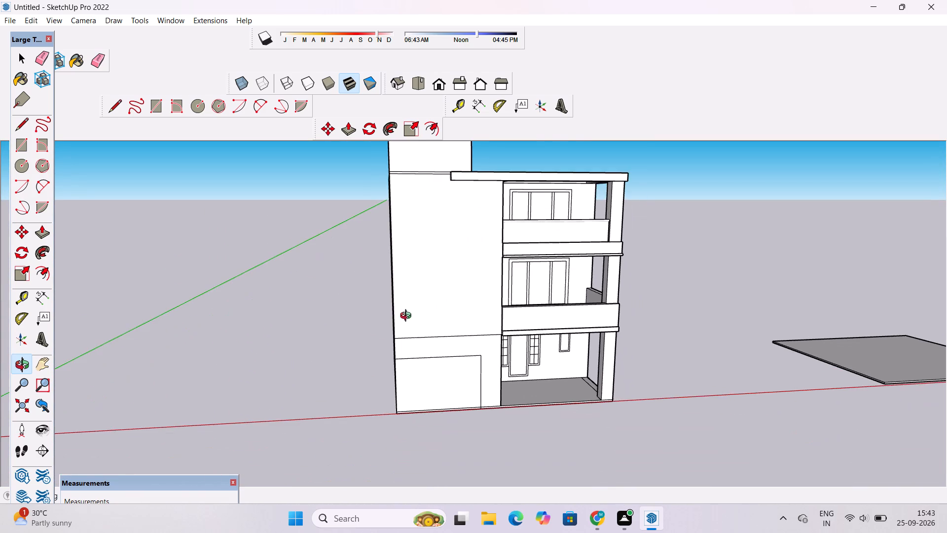
left_click_drag(404, 314, 400, 444, "shift")
left_click_drag(372, 344, 489, 317)
left_click_drag(486, 306, 464, 335, "shift")
left_click(464, 335, "shift")
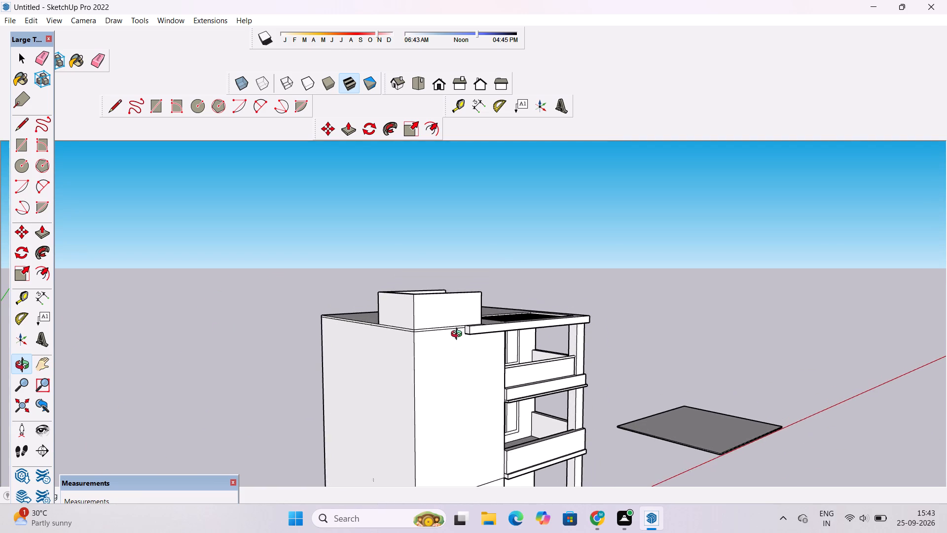
Erase the two horizontal seam lines at roof level between the raised wall and the blank front wall.
scroll(458, 335, "up", 2)
left_click_drag(458, 334, 416, 334, "shift")
scroll(416, 334, "up", 1)
left_click_drag(441, 337, 411, 336)
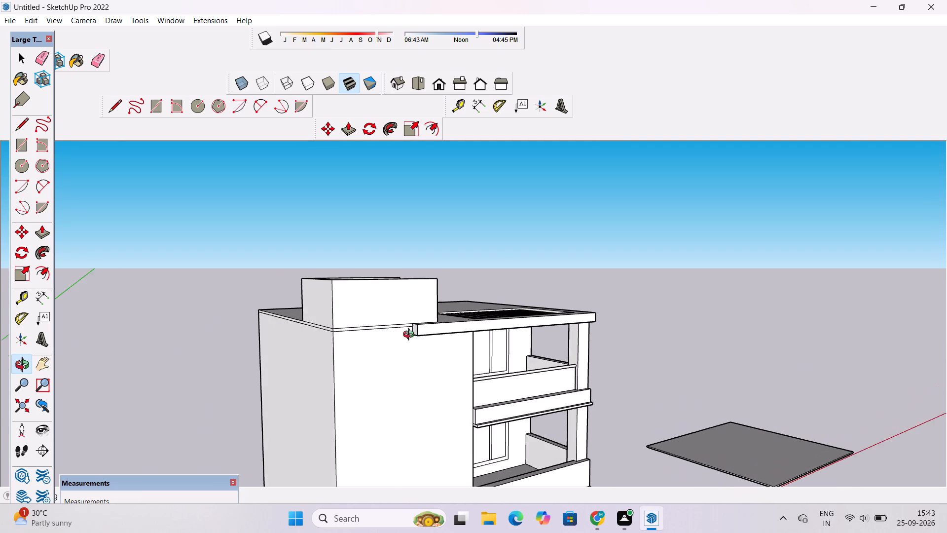
left_click_drag(411, 336, 360, 338)
left_click(360, 338)
scroll(358, 338, "up", 1)
left_click_drag(342, 337, 325, 337)
key("e")
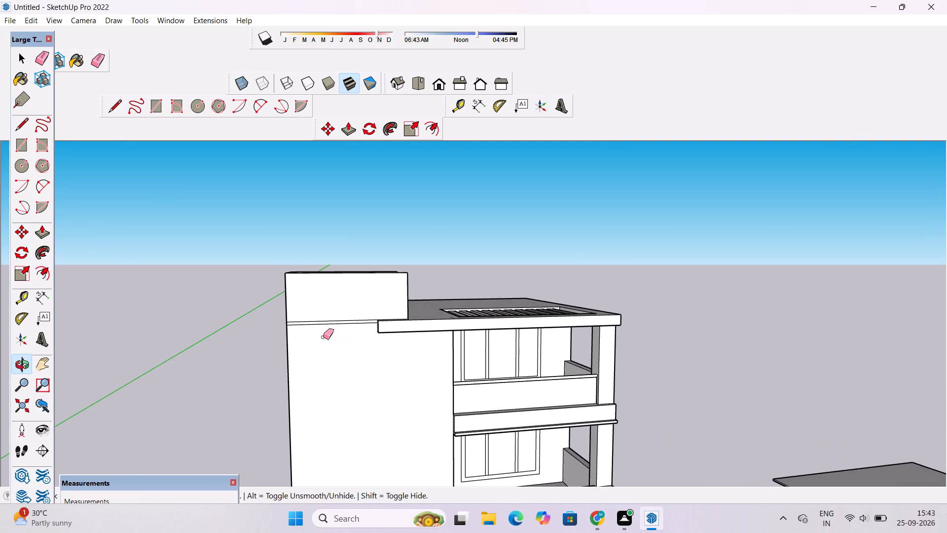
scroll(323, 337, "up", 1)
left_click_drag(335, 311, 334, 326)
left_click(334, 326)
Examine the blank front wall, balconies and rooftop enclosure from several angles and distances.
key("o")
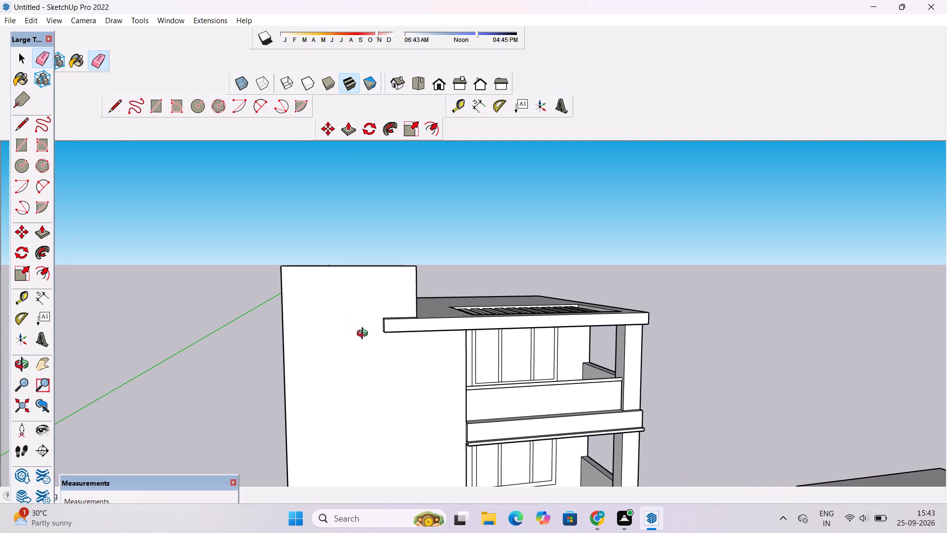
scroll(364, 335, "down", 4)
left_click_drag(392, 354, 393, 304, "shift")
left_click(393, 304, "shift")
left_click_drag(350, 339, 471, 405)
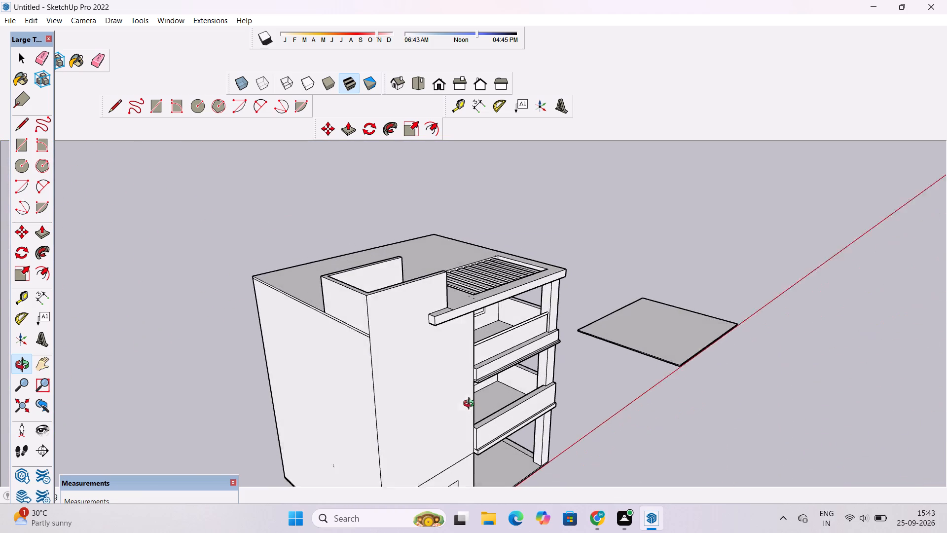
left_click_drag(471, 405, 487, 400)
left_click(491, 397)
scroll(452, 374, "up", 2)
left_click_drag(448, 377, 426, 301, "shift")
scroll(380, 271, "up", 3)
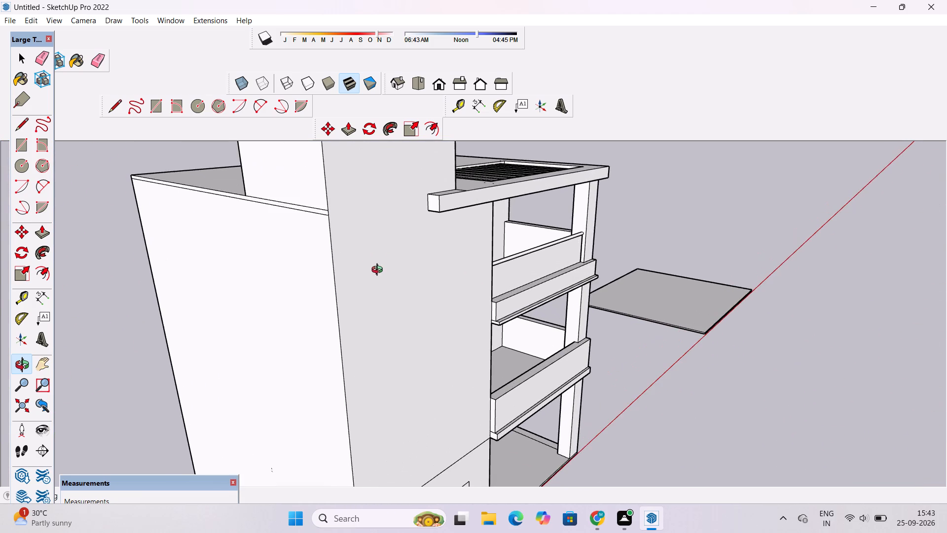
left_click_drag(294, 303, 232, 374)
scroll(234, 360, "down", 6)
left_click_drag(358, 363, 297, 332)
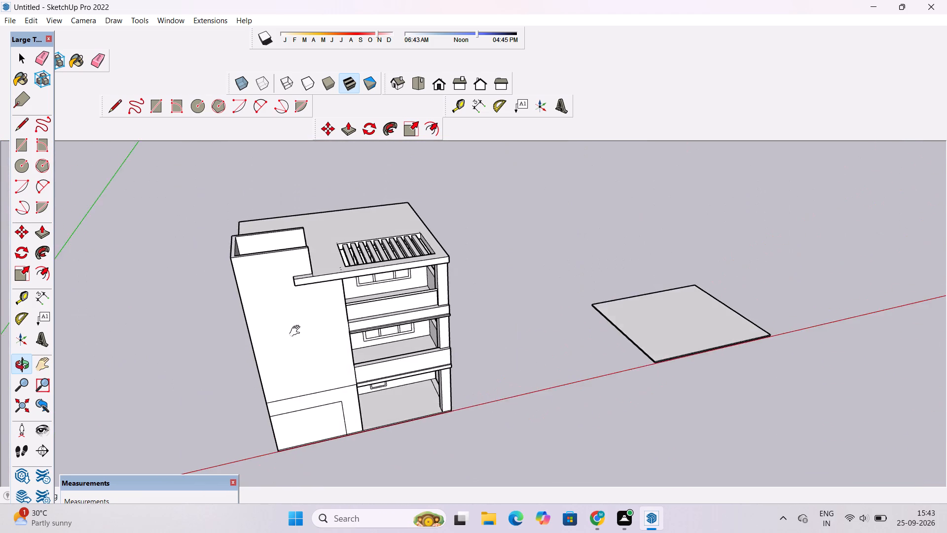
left_click_drag(296, 331, 345, 343, "shift")
left_click_drag(344, 343, 320, 320)
left_click_drag(321, 326, 339, 330, "shift")
scroll(326, 333, "up", 1)
left_click_drag(352, 361, 327, 324, "shift")
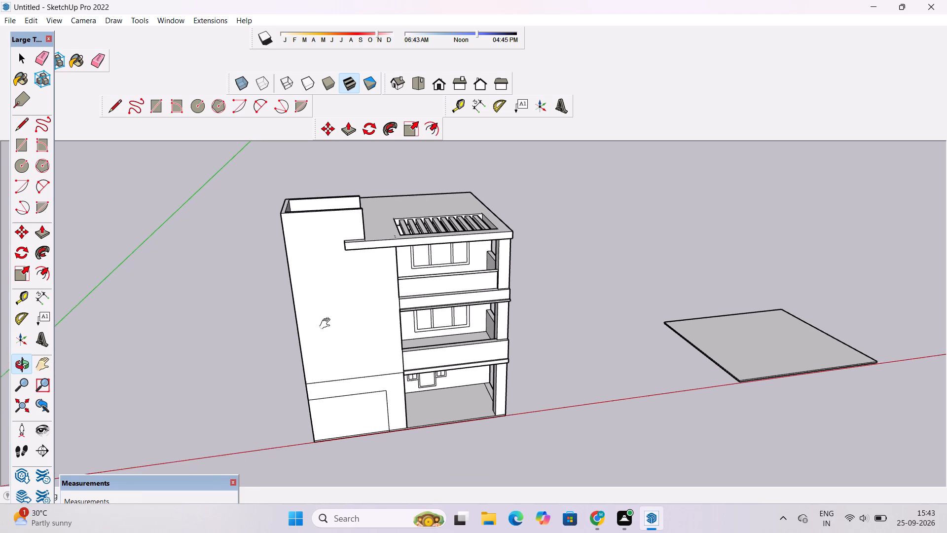
left_click_drag(327, 324, 325, 322, "shift")
left_click_drag(353, 385, 392, 385)
left_click(392, 385)
scroll(372, 347, "up", 2)
left_click_drag(361, 343, 318, 359, "shift")
scroll(325, 358, "up", 2)
left_click_drag(332, 355, 286, 325)
left_click_drag(278, 323, 341, 363, "shift")
scroll(341, 356, "down", 3)
left_click_drag(338, 356, 318, 338)
left_click_drag(314, 336, 350, 386, "shift")
scroll(347, 375, "up", 1)
left_click_drag(346, 369, 344, 365)
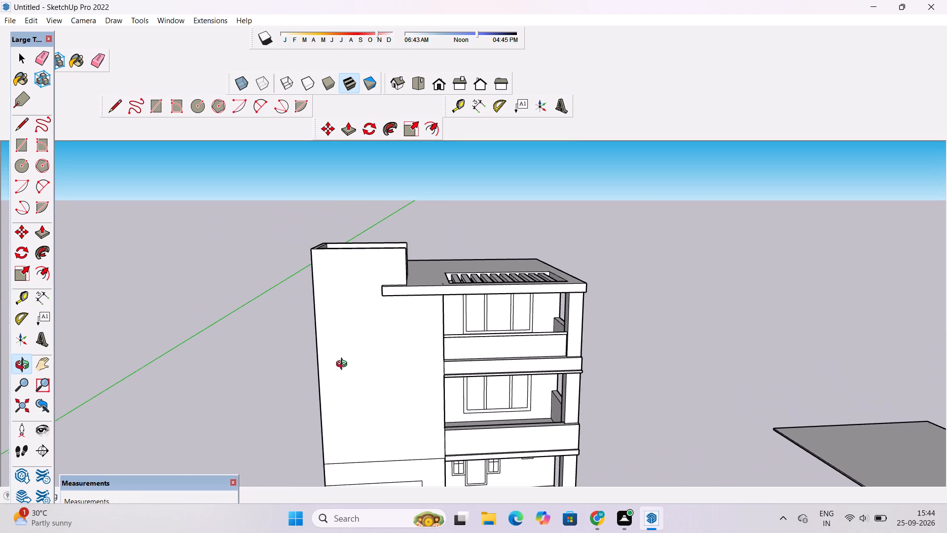
left_click_drag(344, 365, 337, 345)
left_click_drag(326, 385, 381, 421)
left_click_drag(381, 421, 355, 391, "shift")
scroll(354, 387, "up", 1)
left_click_drag(354, 379, 332, 384, "shift")
scroll(332, 385, "up", 2, "shift")
left_click_drag(332, 383, 319, 382, "shift")
scroll(320, 387, "up", 1, "shift")
left_click_drag(320, 386, 328, 398, "shift")
scroll(329, 392, "down", 2, "shift")
left_click_drag(333, 403, 331, 373)
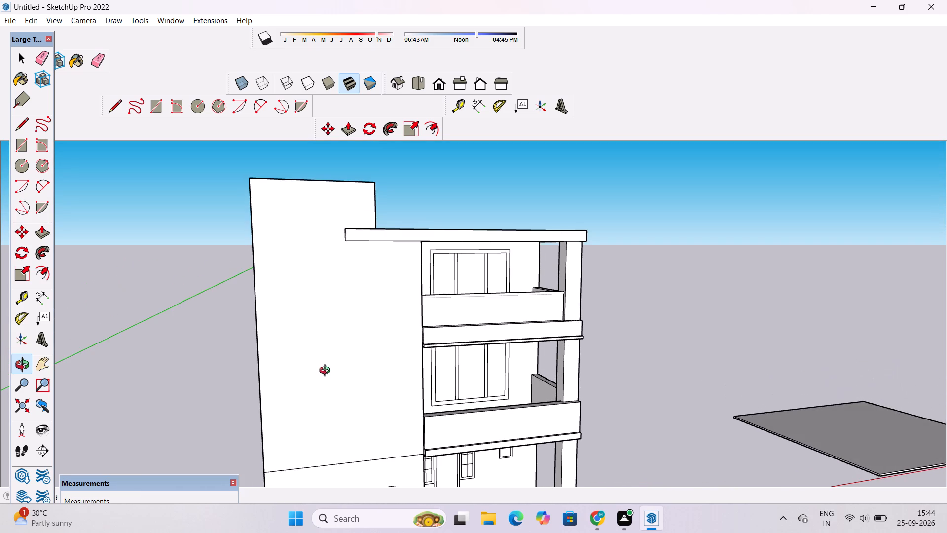
scroll(327, 372, "down", 2)
left_click_drag(379, 334, 312, 323)
left_click_drag(295, 342, 377, 355, "shift")
scroll(369, 346, "down", 1)
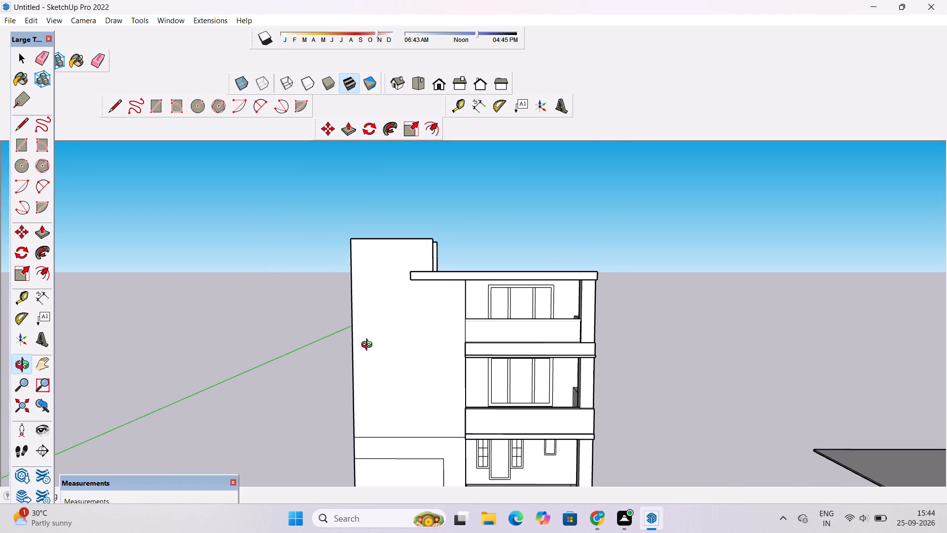
left_click_drag(362, 337, 346, 333, "shift")
left_click_drag(338, 370, 359, 420)
left_click_drag(371, 430, 414, 437)
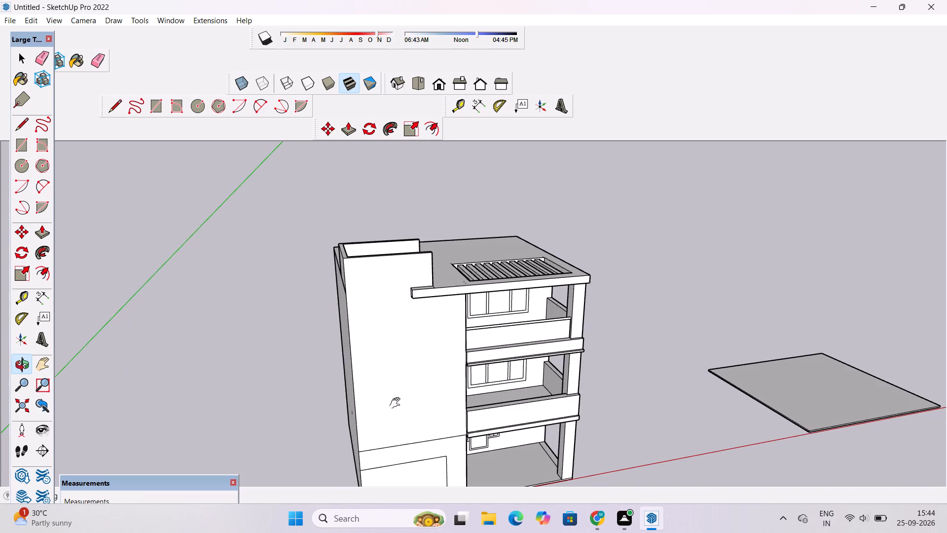
left_click_drag(388, 394, 362, 390, "shift")
scroll(361, 389, "up", 1, "shift")
left_click_drag(359, 388, 343, 371, "shift")
left_click_drag(343, 373, 320, 369)
scroll(317, 369, "up", 1)
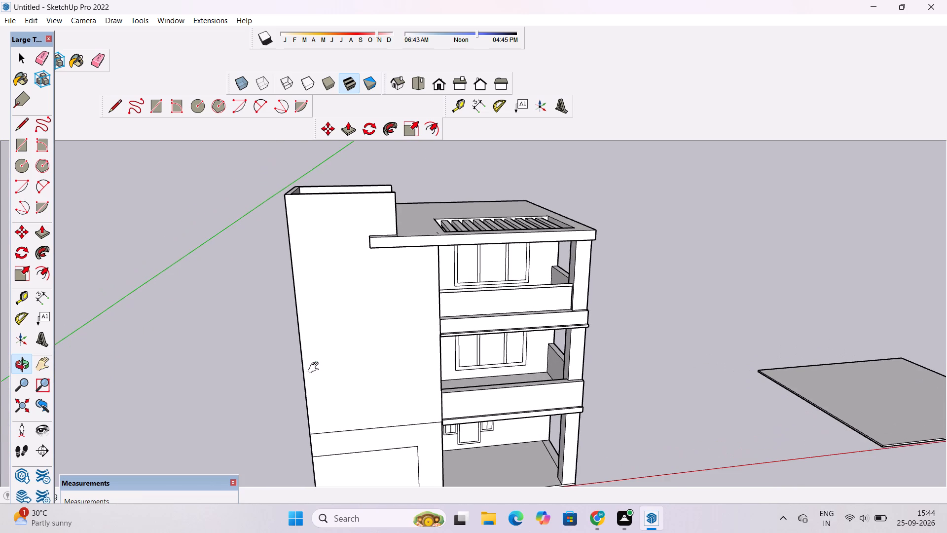
left_click_drag(309, 367, 283, 368, "shift")
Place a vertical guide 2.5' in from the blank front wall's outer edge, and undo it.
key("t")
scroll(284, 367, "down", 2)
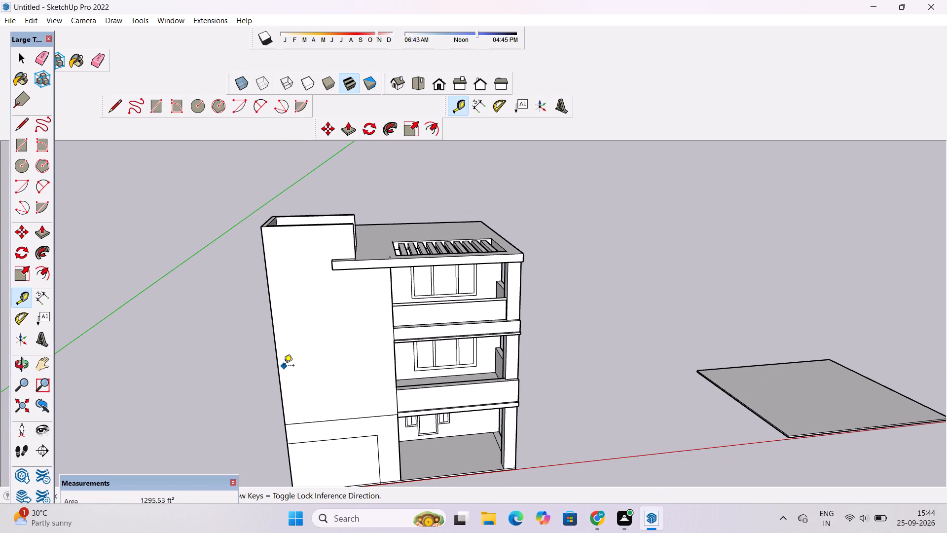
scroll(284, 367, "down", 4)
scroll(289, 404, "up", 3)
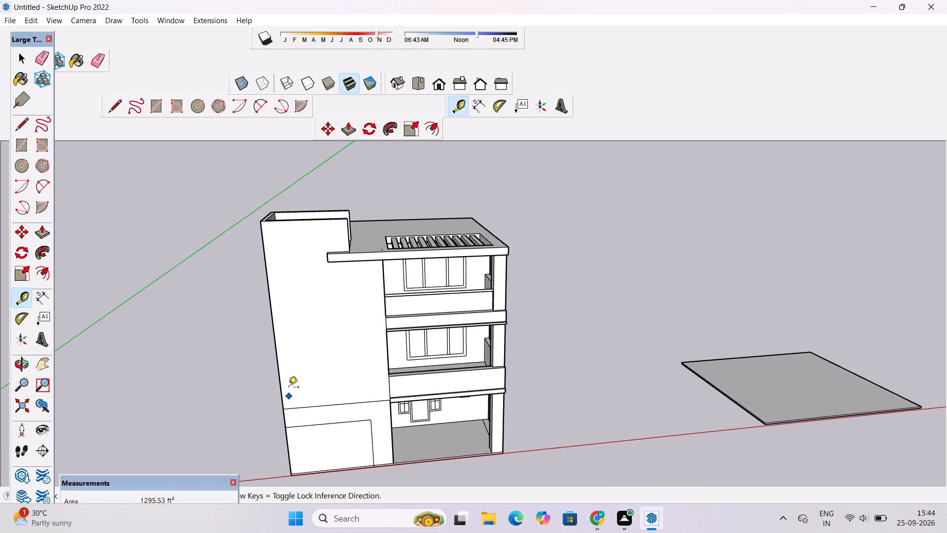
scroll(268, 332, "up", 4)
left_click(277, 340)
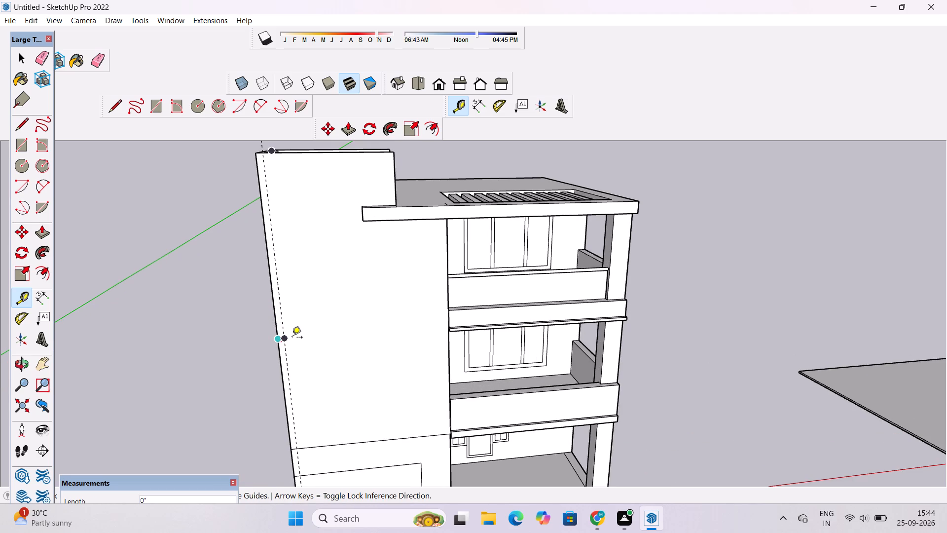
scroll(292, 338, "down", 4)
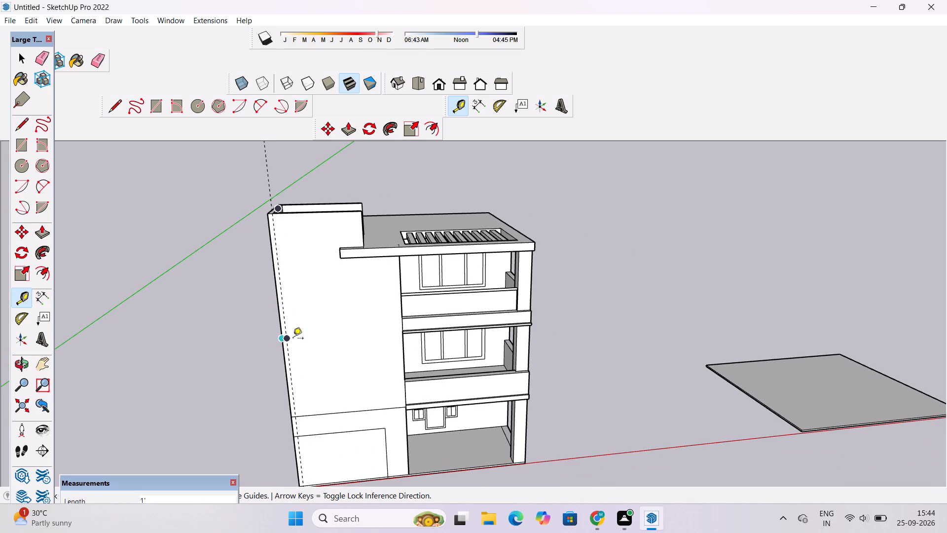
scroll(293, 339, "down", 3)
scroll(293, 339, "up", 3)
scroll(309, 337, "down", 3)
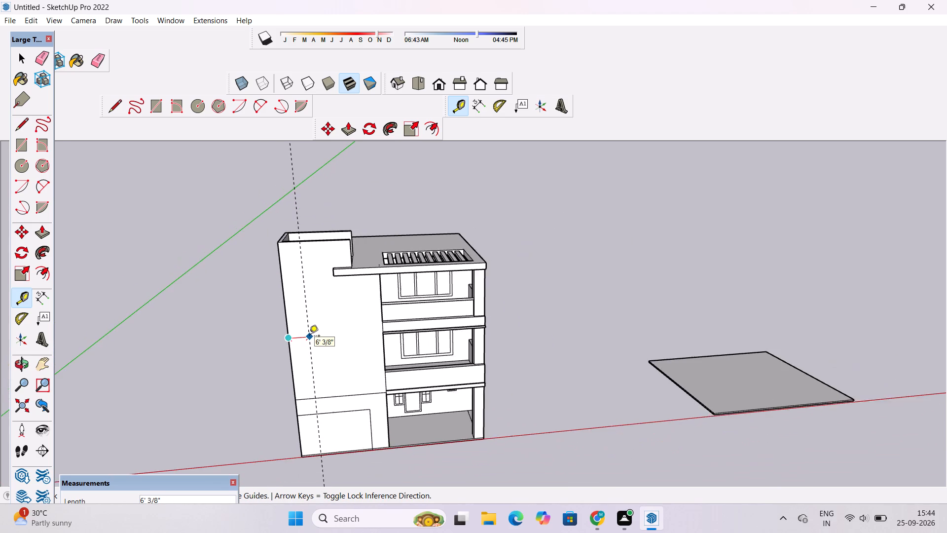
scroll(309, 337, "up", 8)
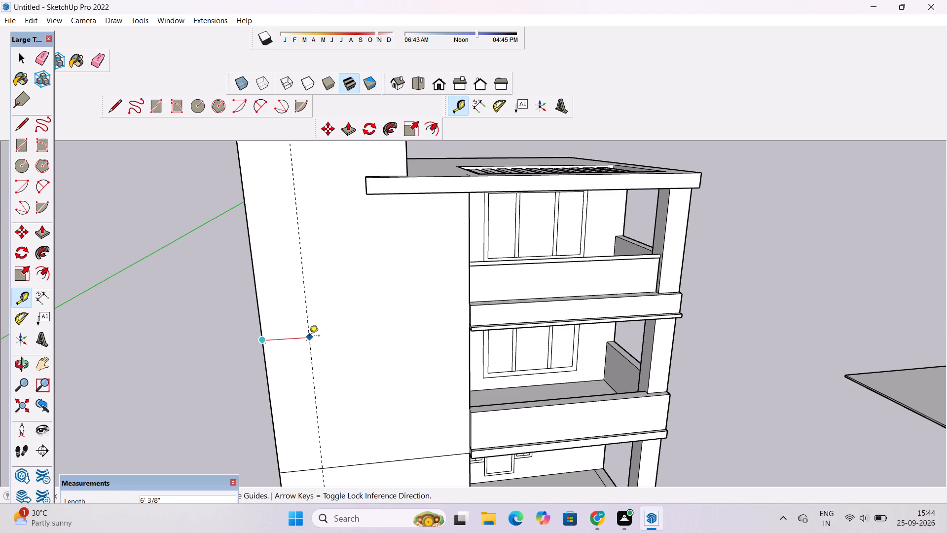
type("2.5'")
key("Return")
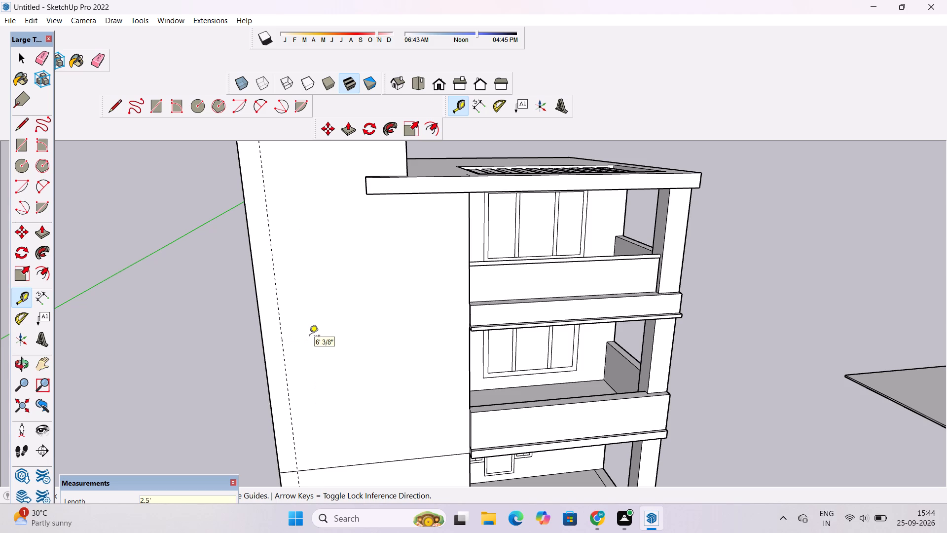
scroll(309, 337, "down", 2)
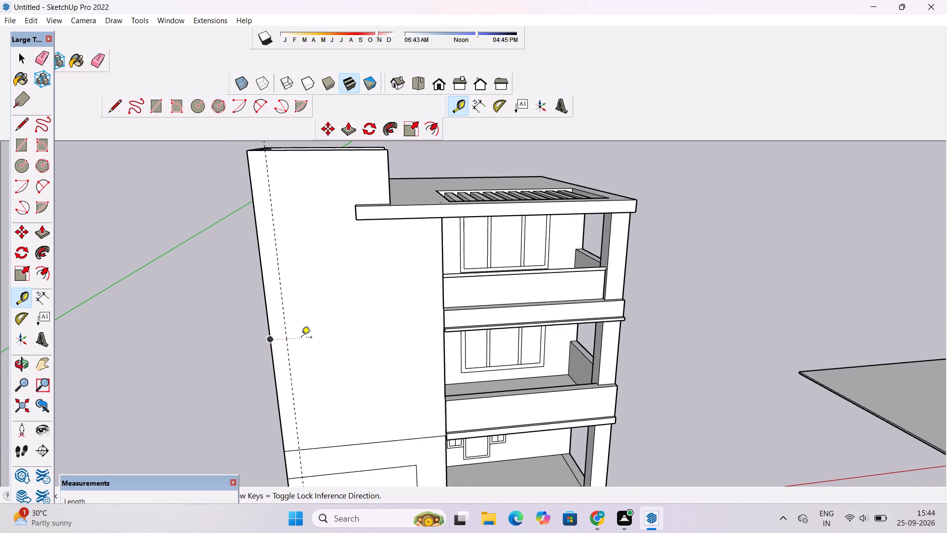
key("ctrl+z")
Place a vertical guide 3' in from the outer vertical edge of the blank front wall.
left_click(268, 341)
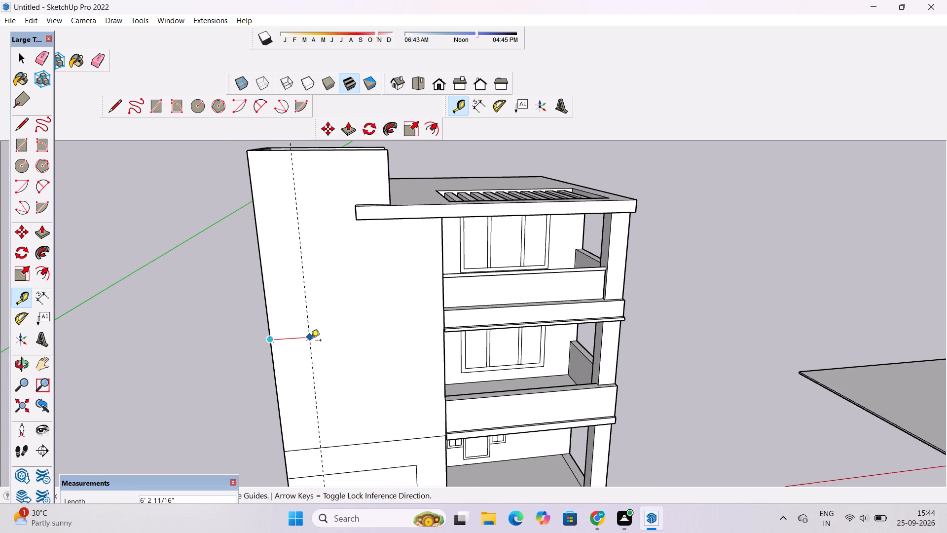
type("3'")
key("Return")
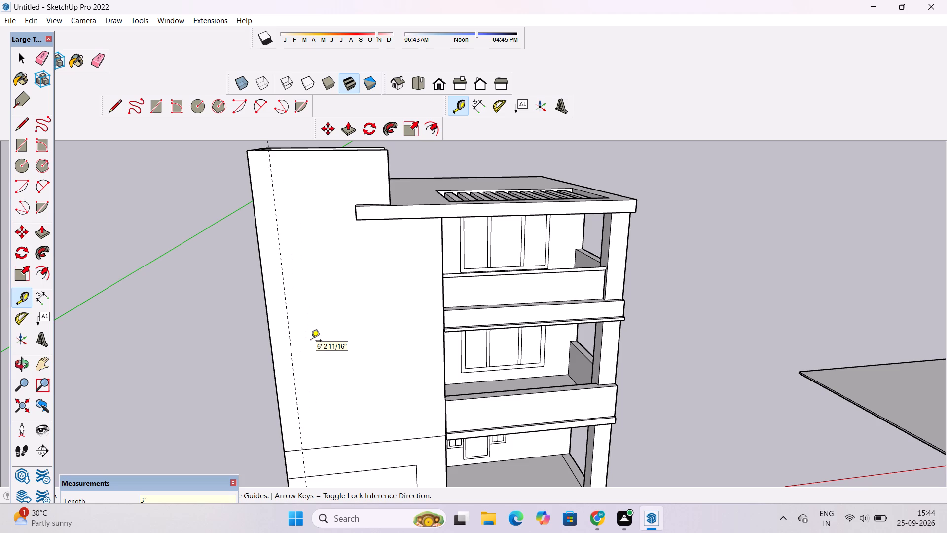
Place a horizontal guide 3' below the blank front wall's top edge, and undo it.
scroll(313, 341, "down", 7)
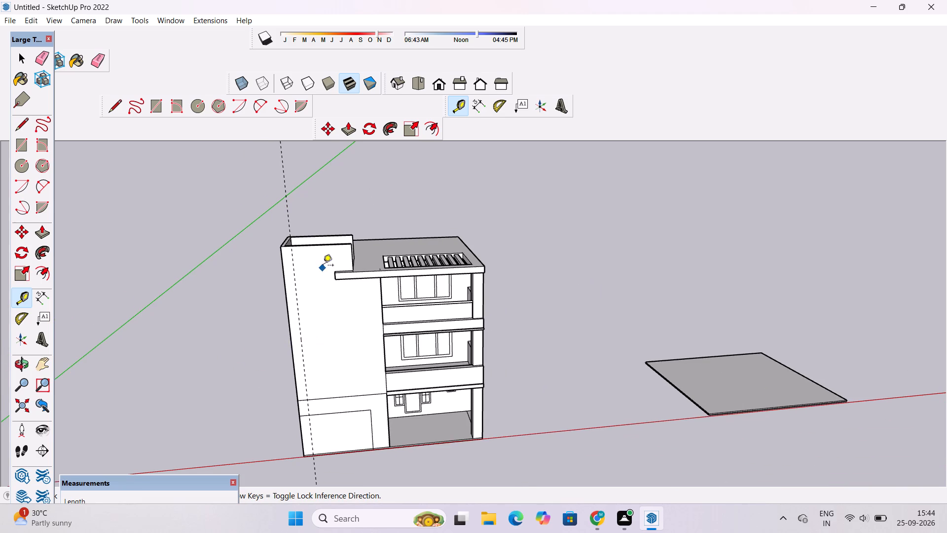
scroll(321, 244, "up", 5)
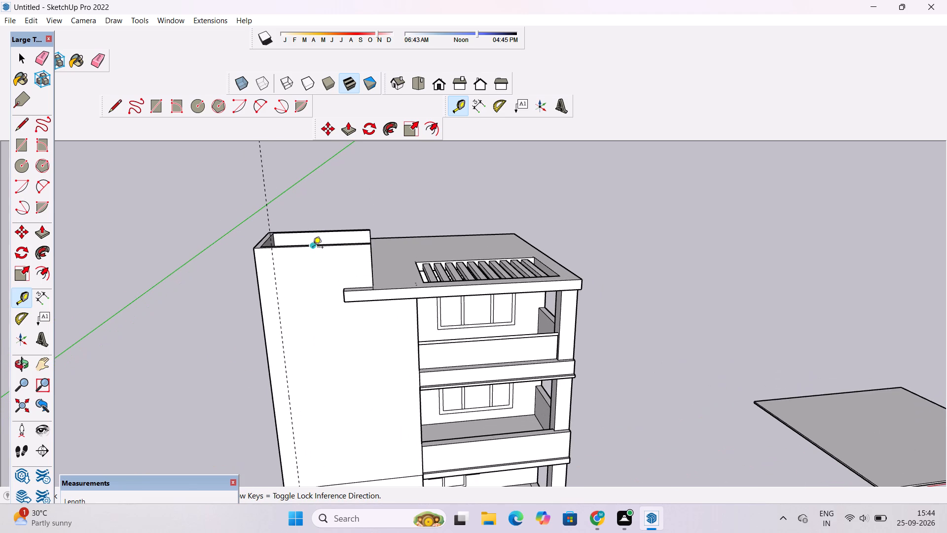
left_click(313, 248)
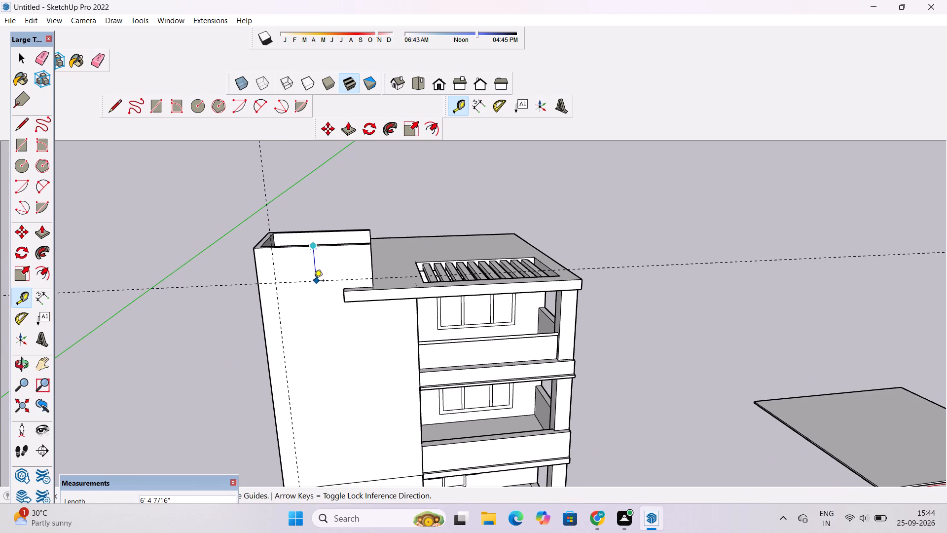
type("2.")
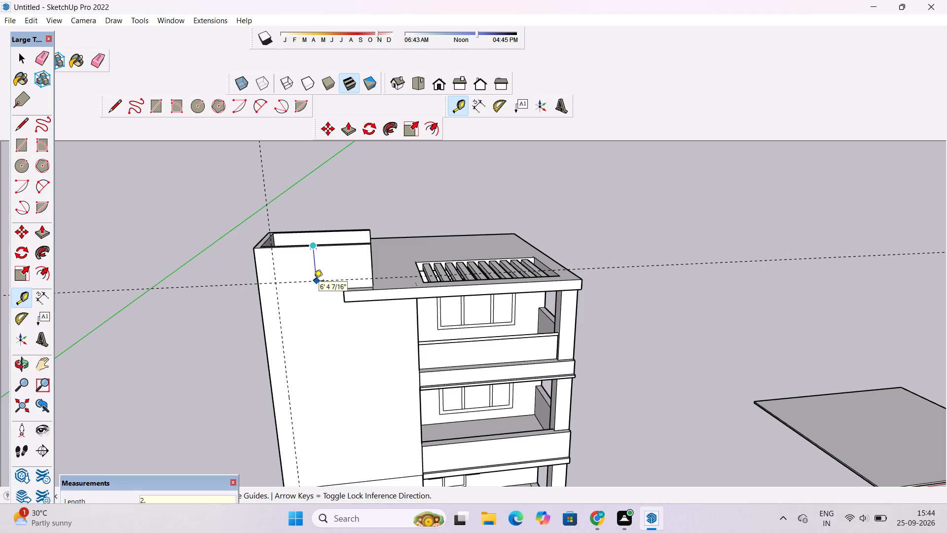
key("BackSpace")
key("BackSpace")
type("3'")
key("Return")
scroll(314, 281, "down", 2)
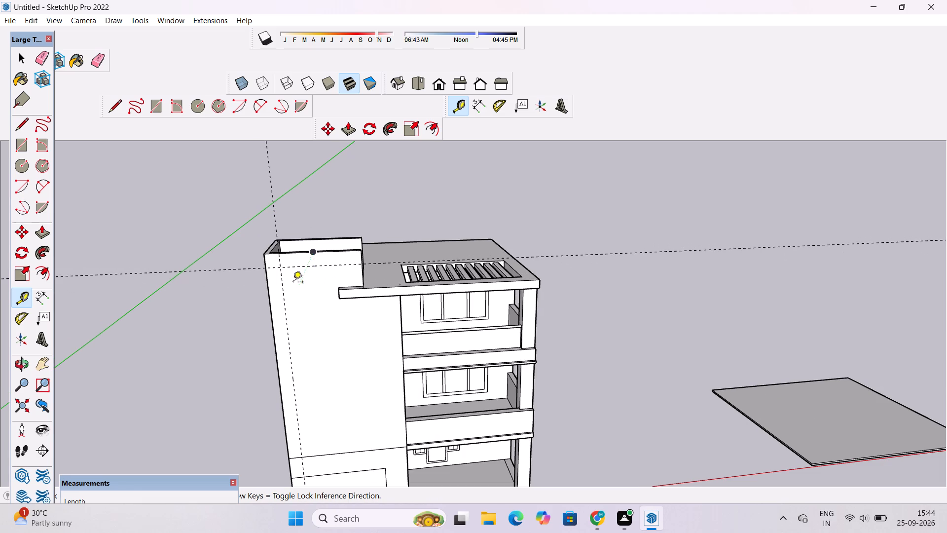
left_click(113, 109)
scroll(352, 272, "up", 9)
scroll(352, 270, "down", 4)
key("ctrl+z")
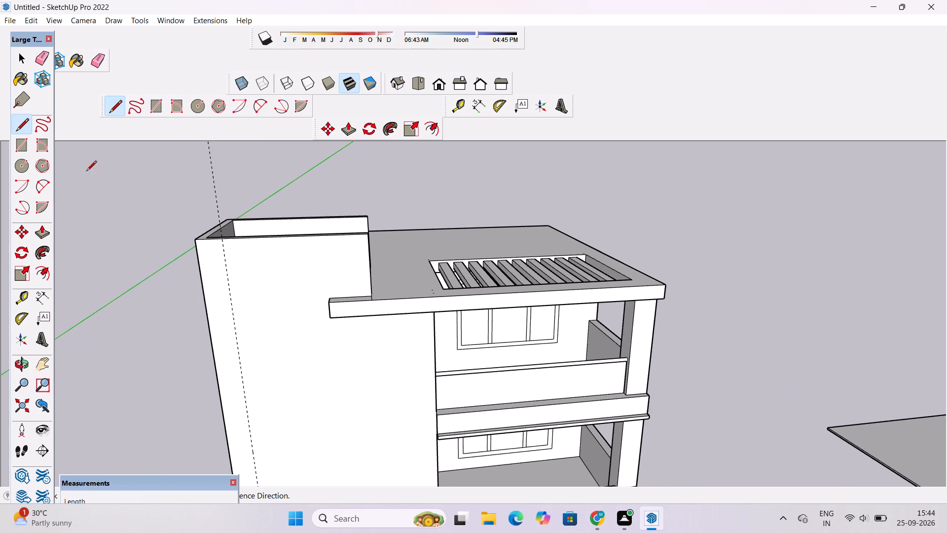
Place a horizontal guide 2.5' below the top edge of the blank front wall.
left_click_drag(21, 299, 26, 296)
scroll(265, 254, "up", 5)
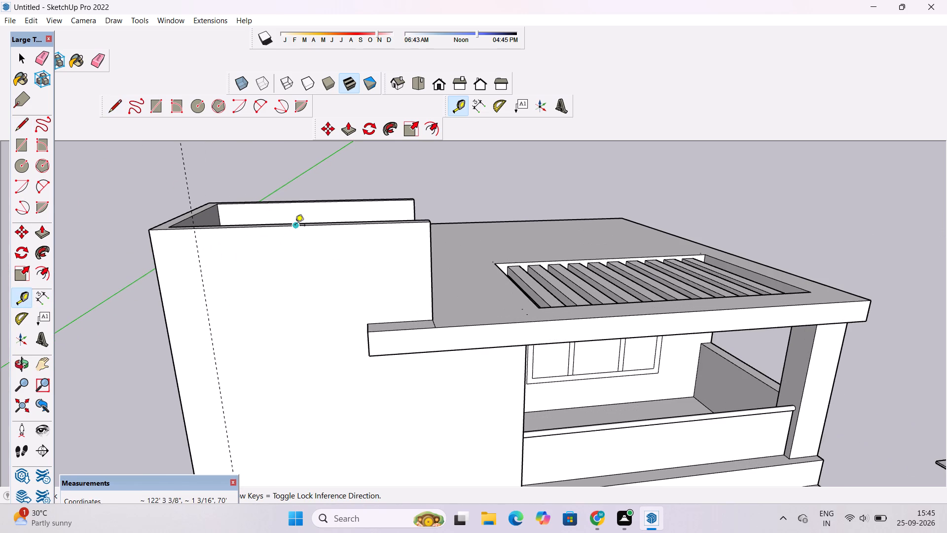
left_click(295, 226)
type("2.5'")
key("Return")
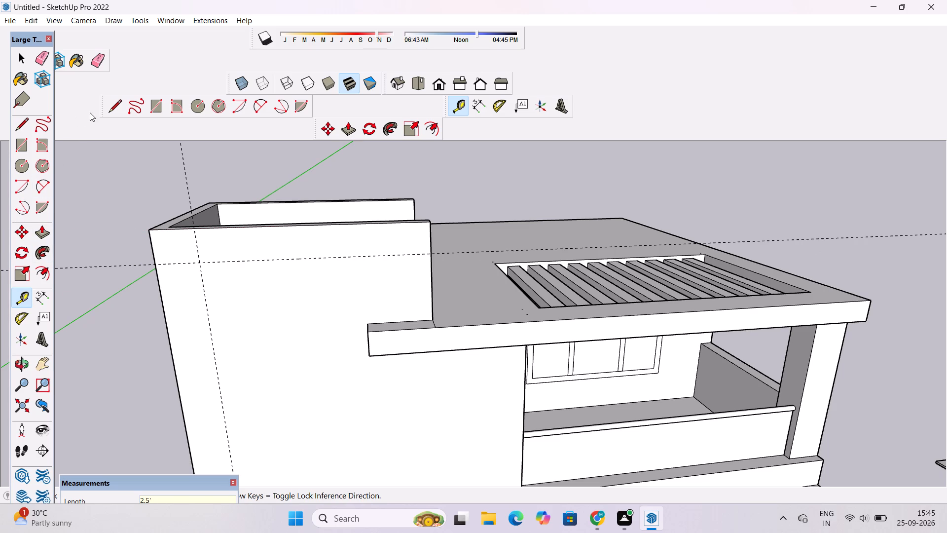
Draw a 17' line along the horizontal guide and a 47' line down the vertical guide to the horizontal edge above the ground-floor opening.
left_click(112, 103)
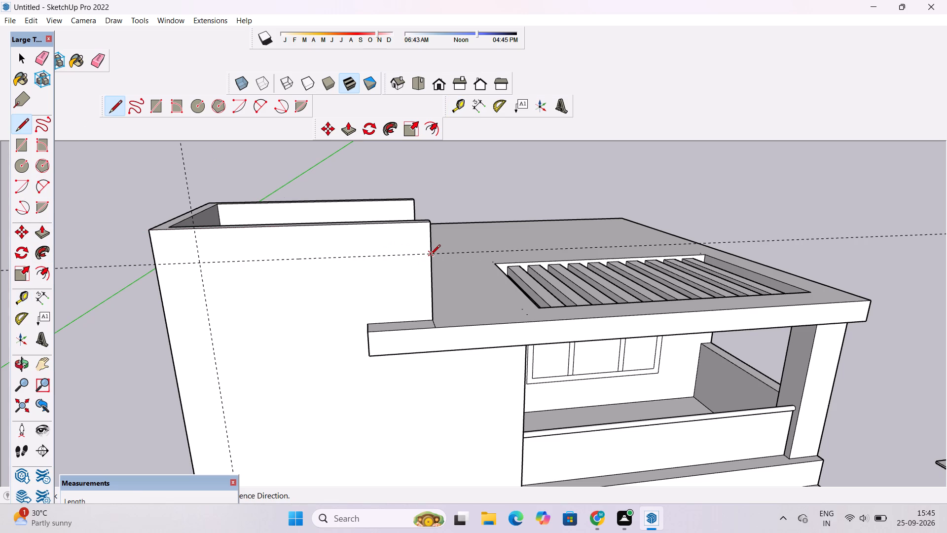
left_click(431, 255)
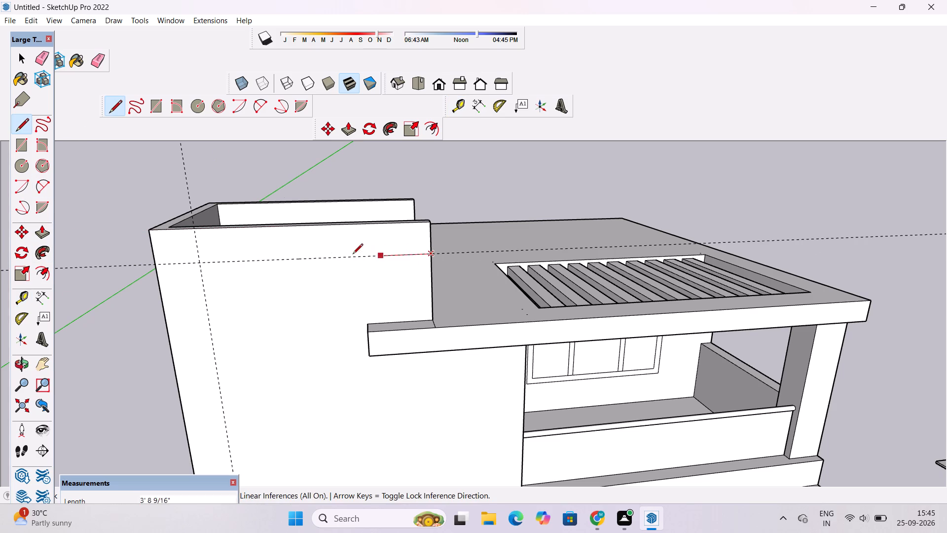
left_click(199, 264)
scroll(231, 232, "down", 12)
scroll(263, 324, "up", 1)
scroll(263, 324, "down", 9)
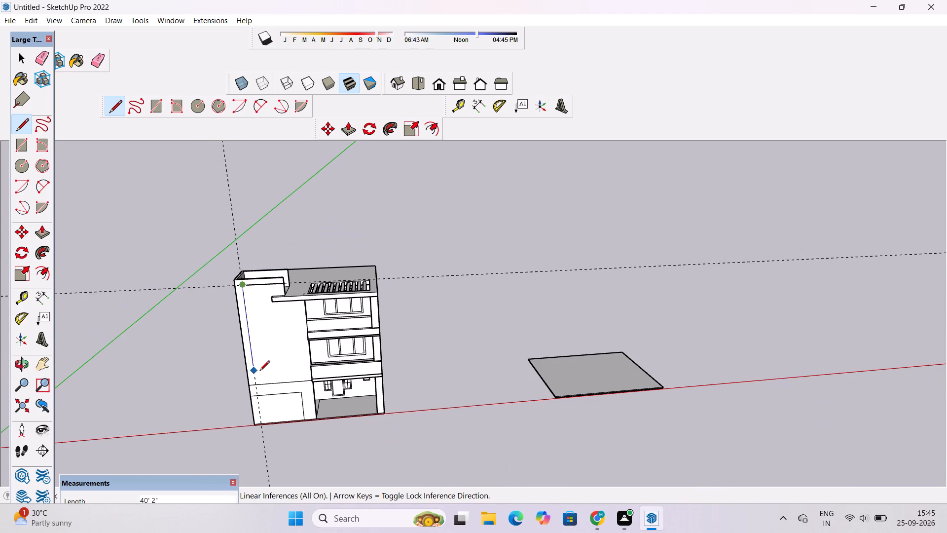
scroll(259, 372, "up", 6)
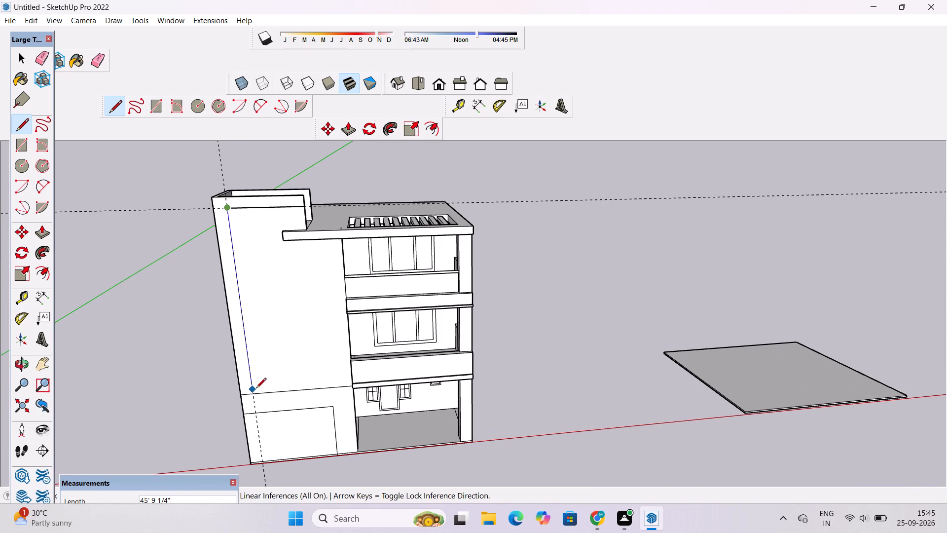
scroll(257, 395, "down", 1)
scroll(257, 395, "up", 3)
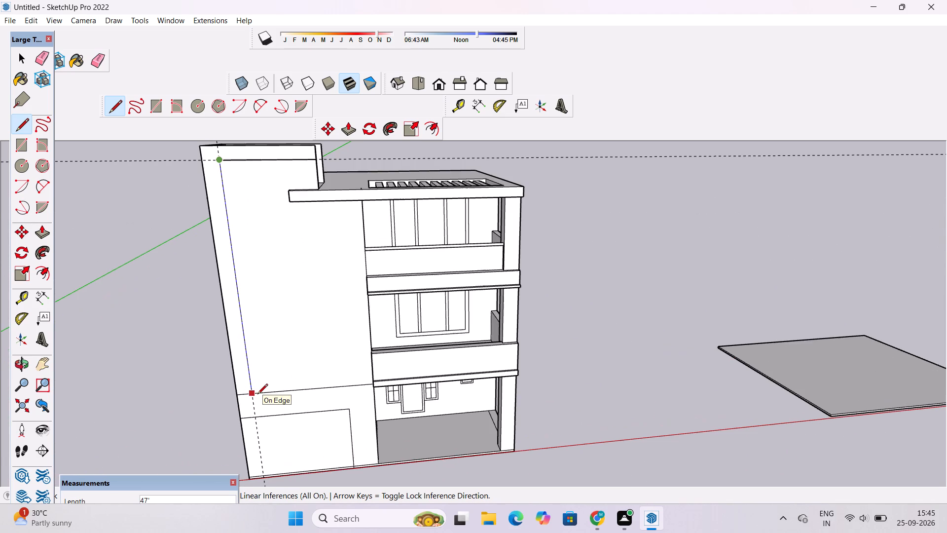
left_click(251, 395)
key("space")
Erase the vertical and horizontal guides crossing near the front wall's top outer corner.
scroll(305, 371, "down", 1)
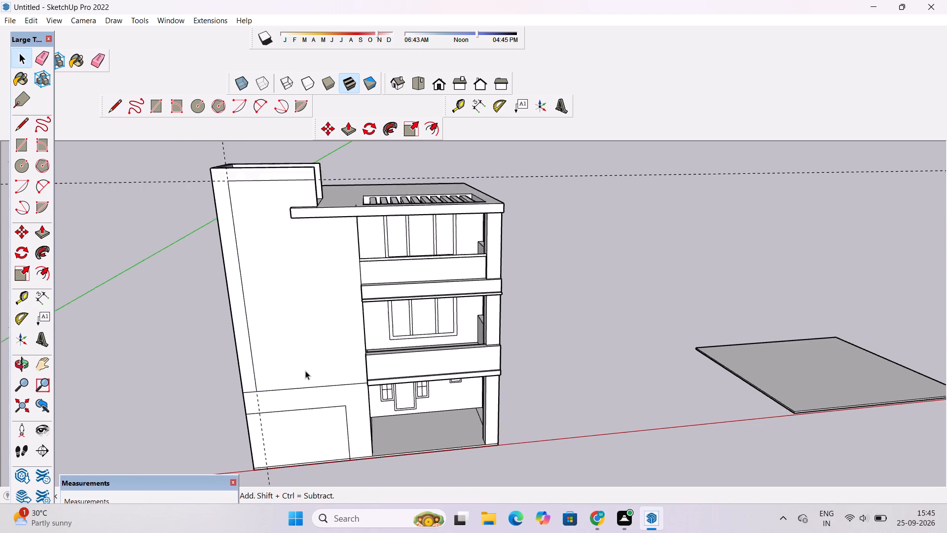
scroll(305, 371, "down", 2)
key("e")
scroll(267, 394, "down", 2)
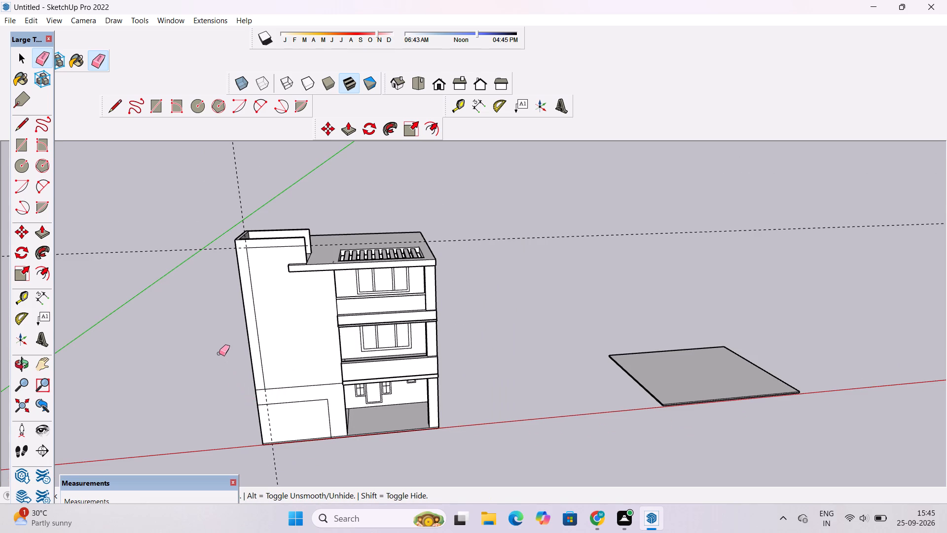
scroll(239, 243, "up", 2)
left_click_drag(248, 178, 194, 254)
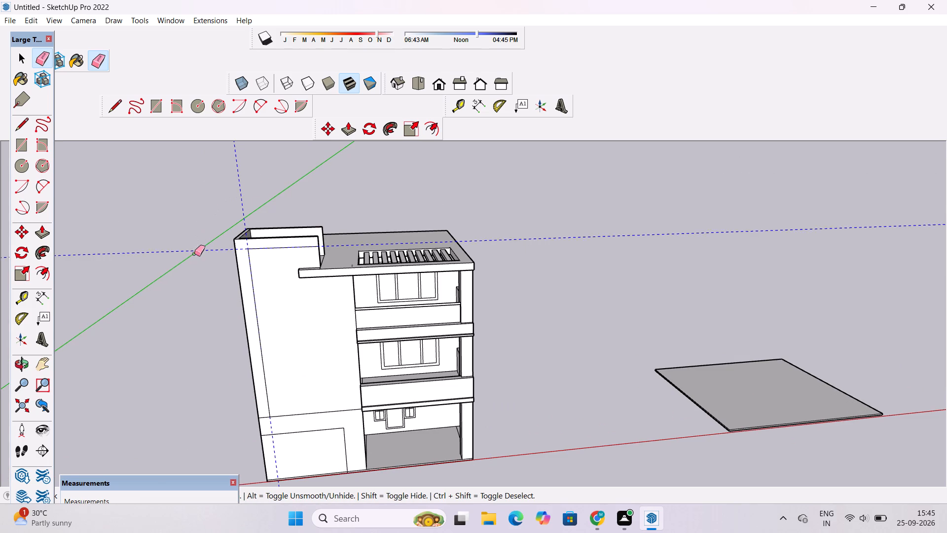
left_click_drag(194, 254, 194, 260)
left_click(194, 260)
Erase the short horizontal edge between the wall's outer edge and the foot of the new vertical line.
scroll(215, 235, "down", 4)
scroll(255, 386, "up", 4)
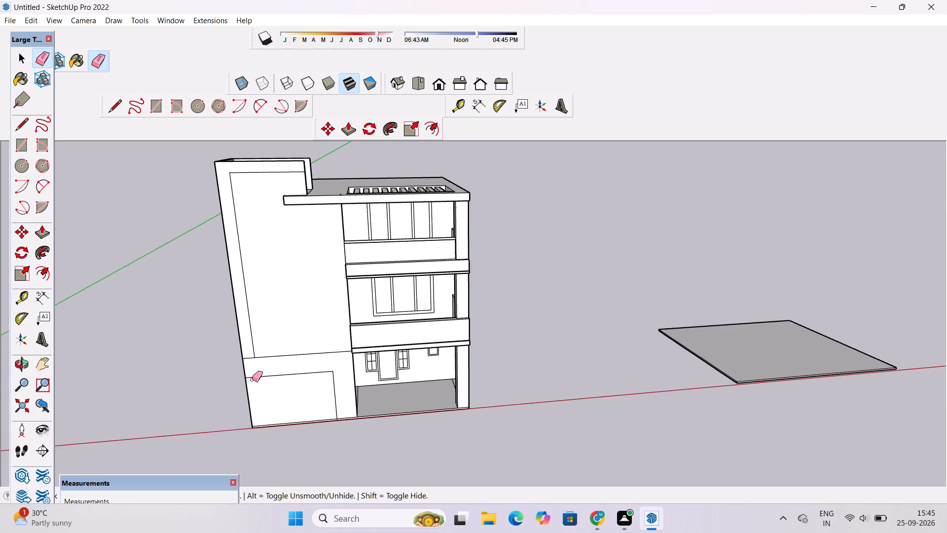
scroll(252, 380, "up", 4)
left_click_drag(248, 344, 248, 351)
scroll(242, 363, "down", 6)
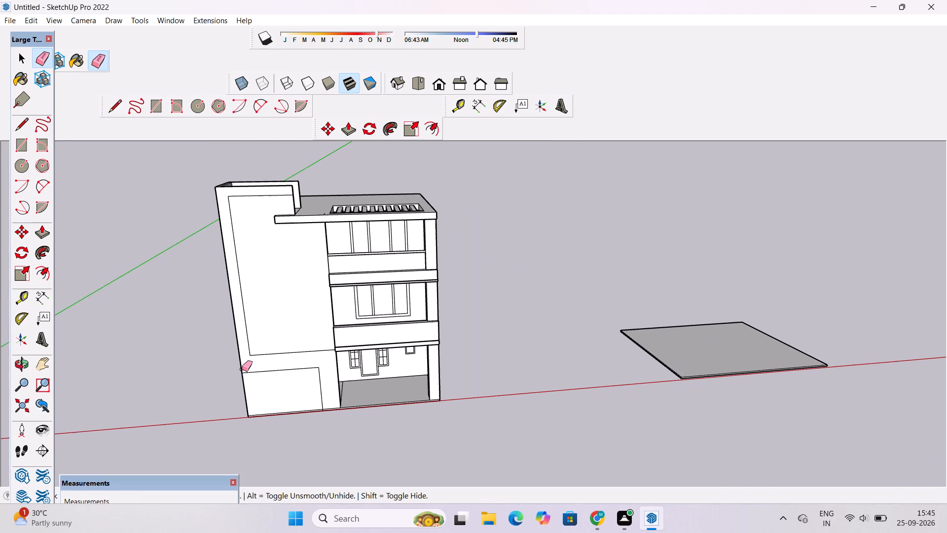
Examine the outlined border on the front wall and the building's side from several angles and distances.
key("o")
scroll(242, 370, "down", 2)
left_click_drag(266, 433, 257, 381)
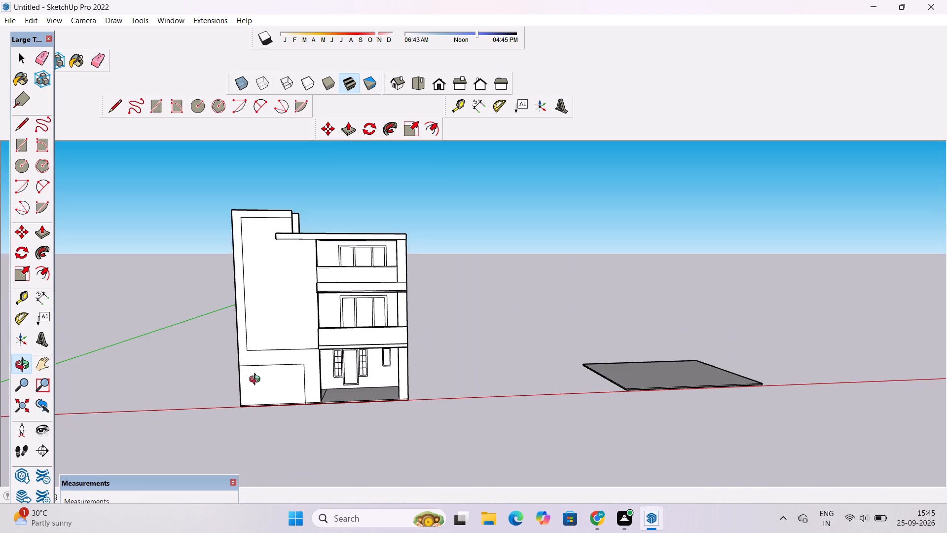
left_click_drag(257, 381, 308, 380, "shift")
left_click_drag(342, 370, 289, 380)
left_click_drag(278, 381, 317, 386, "shift")
scroll(317, 386, "down", 2)
left_click_drag(282, 386, 499, 410)
left_click_drag(475, 397, 421, 391, "shift")
left_click_drag(432, 381, 371, 381)
scroll(370, 382, "down", 3)
scroll(371, 370, "up", 1)
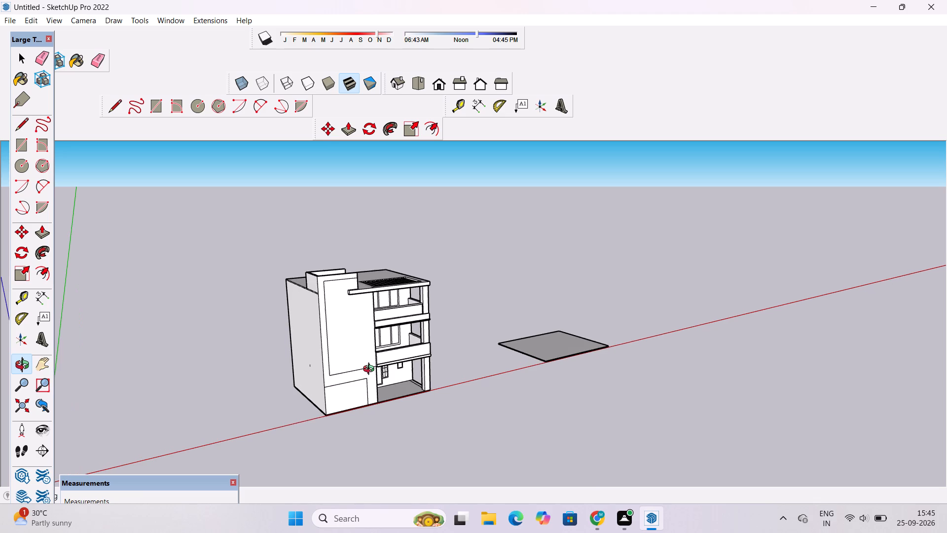
left_click_drag(422, 373, 322, 376)
left_click_drag(315, 378, 364, 407, "shift")
scroll(398, 371, "up", 3)
left_click_drag(397, 368, 347, 368, "shift")
left_click_drag(370, 377, 306, 377)
left_click_drag(302, 379, 351, 400, "shift")
scroll(372, 398, "up", 3)
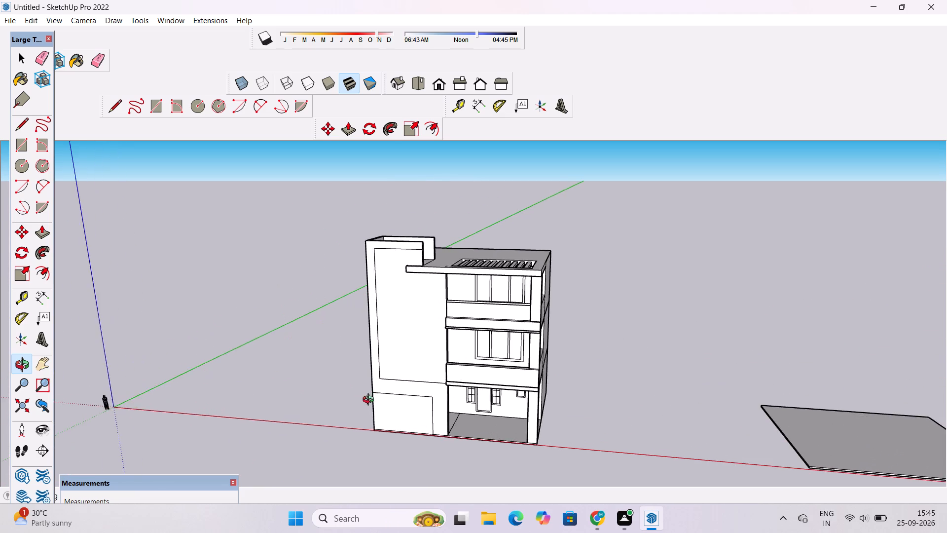
left_click_drag(378, 409, 616, 446)
left_click_drag(491, 440, 431, 398, "shift")
left_click_drag(394, 411, 458, 420)
left_click_drag(439, 412, 435, 412, "shift")
scroll(433, 406, "down", 1)
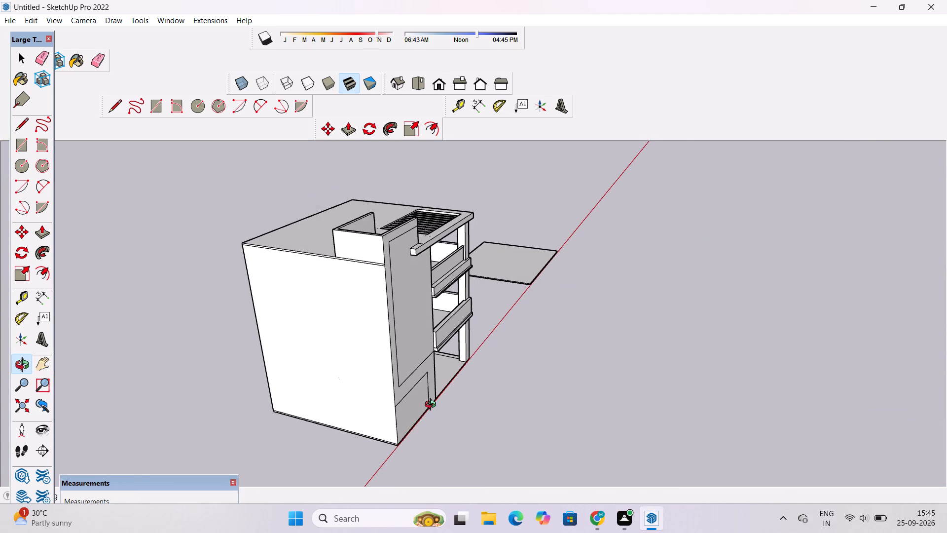
left_click_drag(432, 405, 433, 450)
left_click_drag(437, 441, 418, 387, "shift")
scroll(383, 349, "up", 3, "shift")
left_click_drag(377, 348, 291, 381, "shift")
scroll(332, 377, "up", 2)
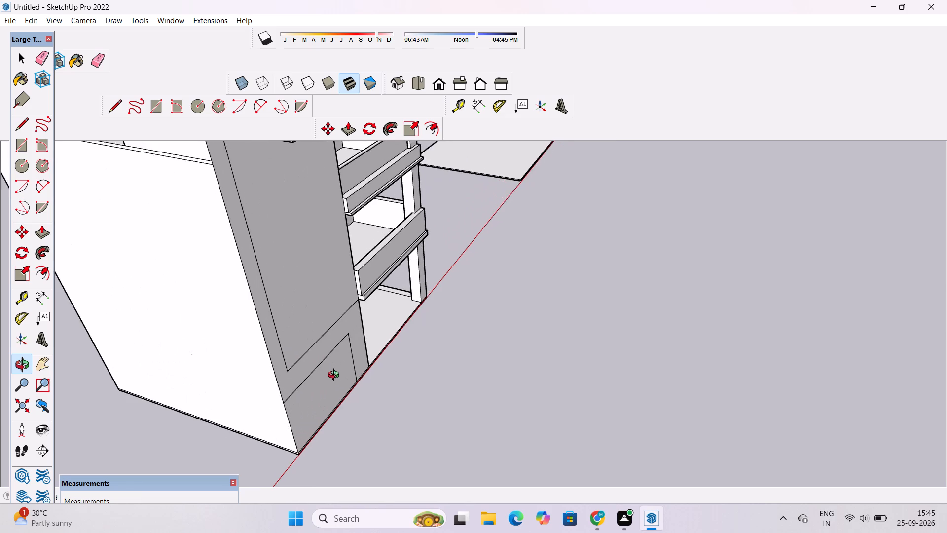
left_click_drag(336, 376, 320, 346)
left_click_drag(314, 345, 322, 438)
scroll(327, 427, "down", 2)
left_click_drag(326, 425, 318, 408, "shift")
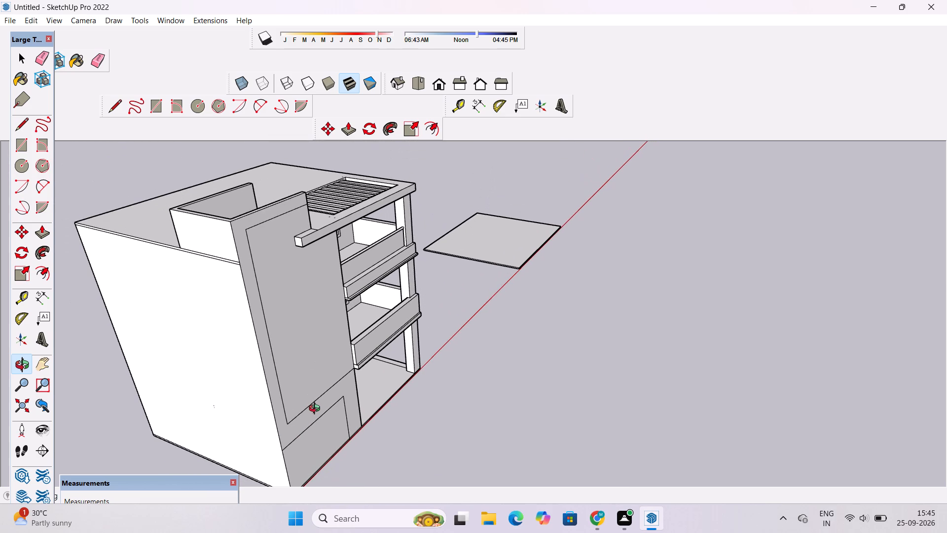
left_click_drag(322, 409, 323, 360, "shift")
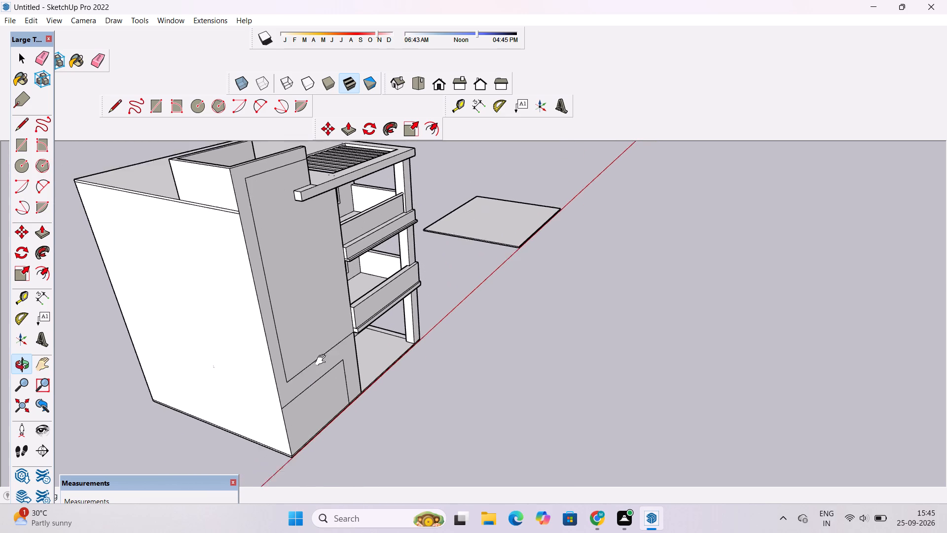
left_click_drag(323, 360, 323, 360, "shift")
left_click_drag(303, 364, 306, 354)
left_click_drag(306, 354, 327, 363, "shift")
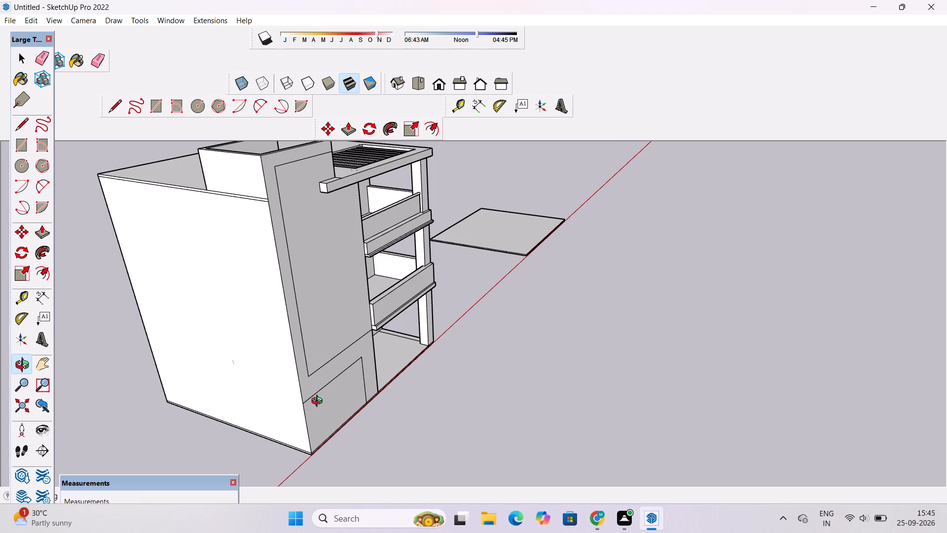
Push/Pull the border face around the front wall's inset area outward by 1'.
key("space")
type("p")
scroll(306, 384, "up", 1)
left_click(306, 384)
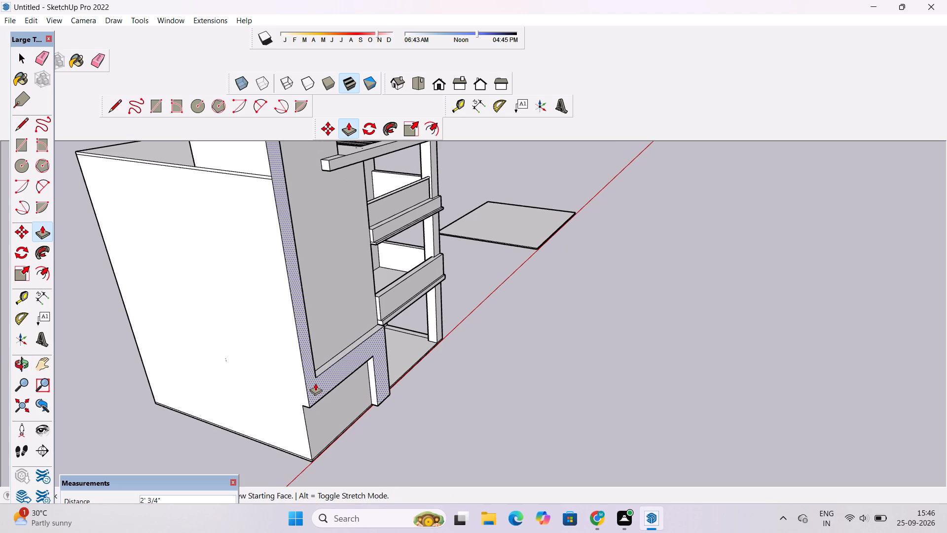
scroll(316, 383, "down", 5)
scroll(316, 383, "up", 2)
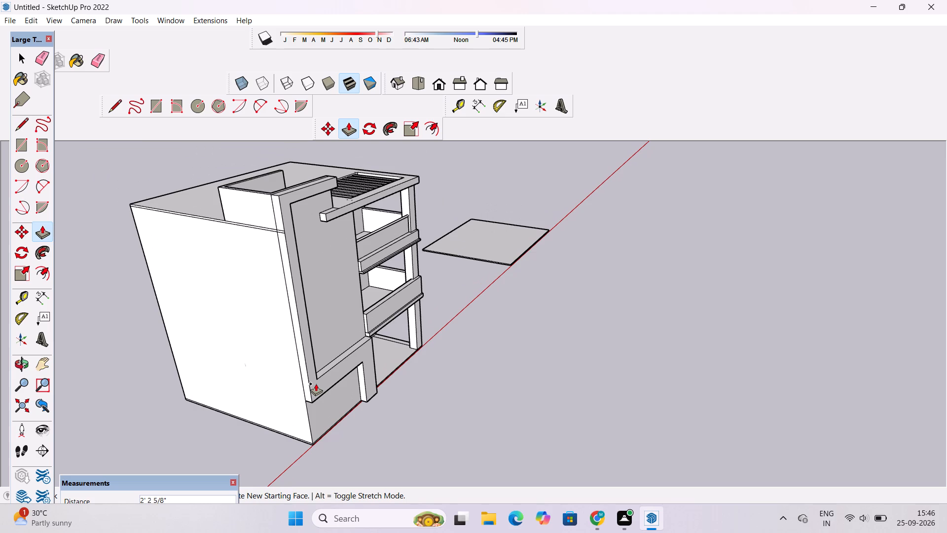
type("1'")
key("Return")
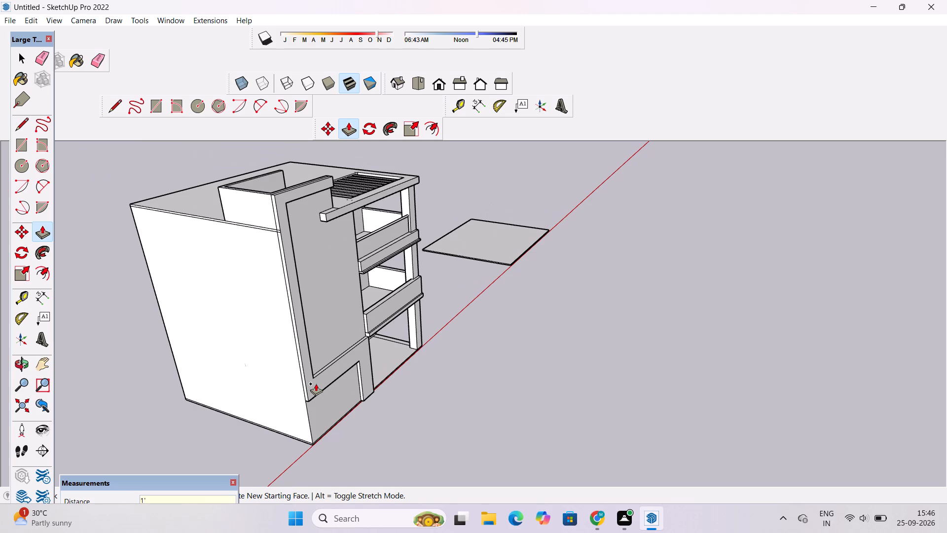
Erase the seam lines on the top and end faces of the rooftop front wall where the projecting border joins it.
key("o")
scroll(303, 383, "down", 3)
scroll(291, 395, "up", 1)
left_click_drag(282, 401, 308, 461)
scroll(329, 316, "up", 1, "shift")
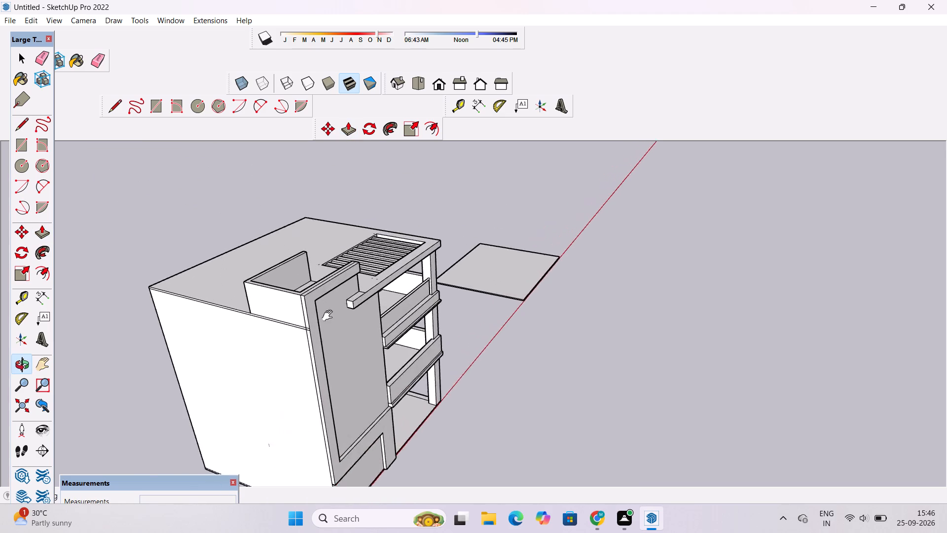
scroll(329, 316, "up", 6, "shift")
left_click_drag(298, 307, 300, 403)
scroll(324, 394, "up", 3)
left_click_drag(381, 387, 360, 392)
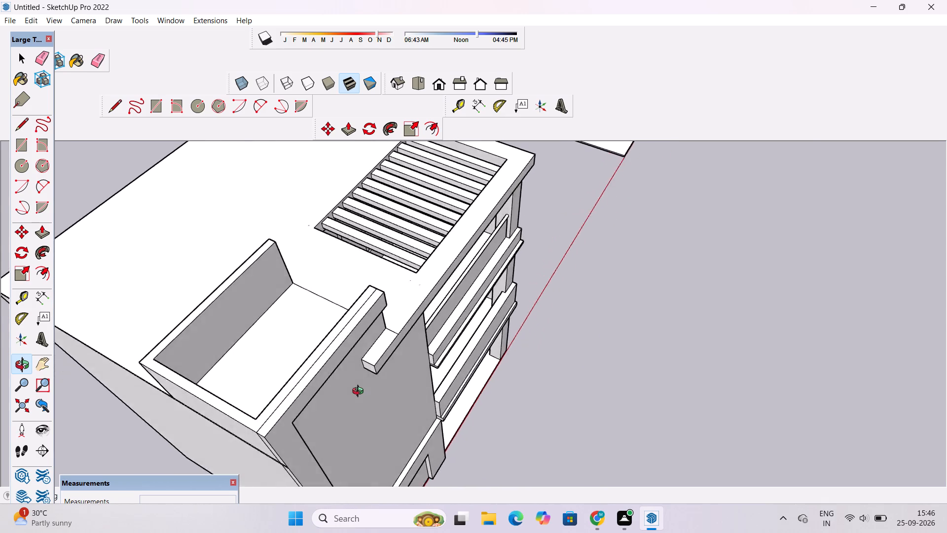
left_click_drag(360, 392, 229, 375)
left_click_drag(263, 364, 383, 382, "shift")
scroll(359, 274, "up", 4)
left_click_drag(384, 268, 281, 287)
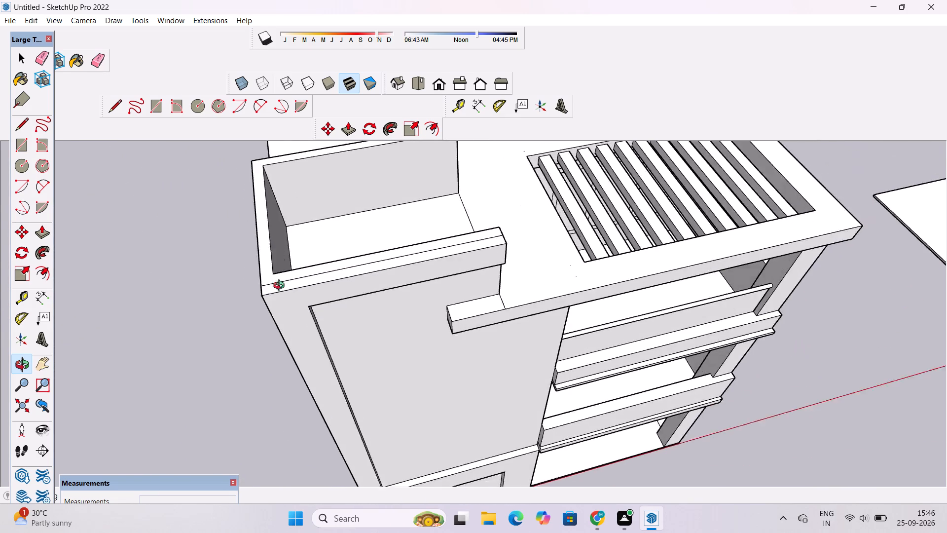
left_click_drag(281, 287, 166, 285)
left_click_drag(419, 266, 394, 320, "shift")
scroll(422, 296, "up", 3)
scroll(422, 296, "up", 2, "shift")
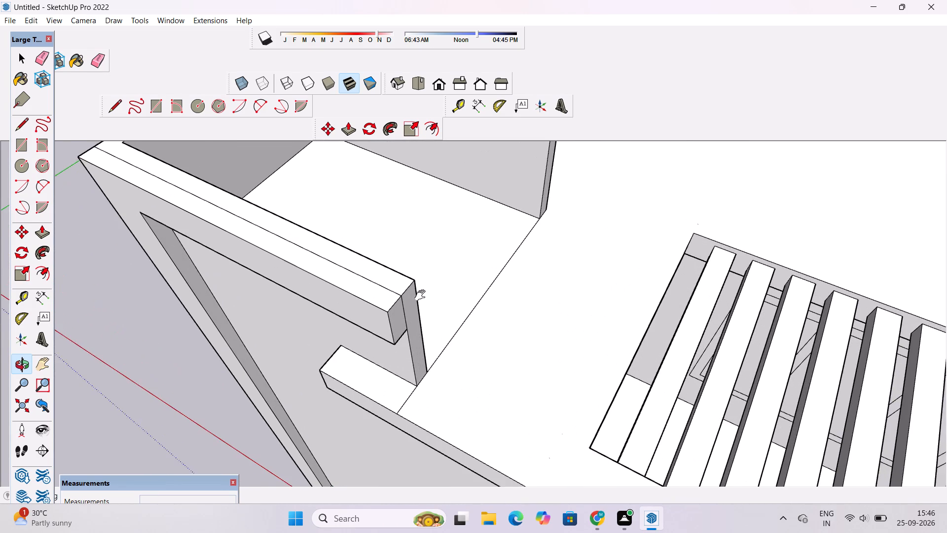
left_click_drag(421, 296, 400, 321, "shift")
key("e")
scroll(366, 316, "up", 3)
left_click_drag(366, 316, 357, 335)
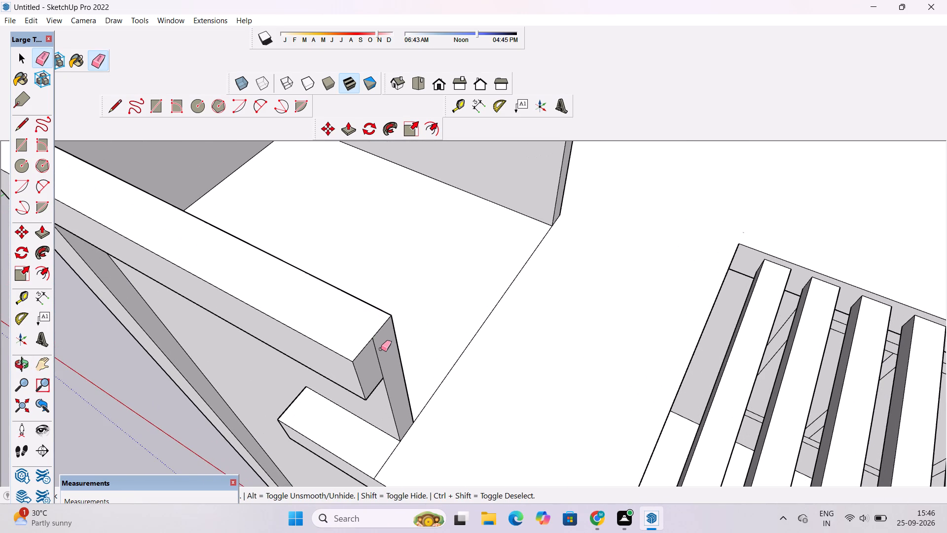
left_click_drag(381, 349, 374, 361)
scroll(493, 323, "down", 7)
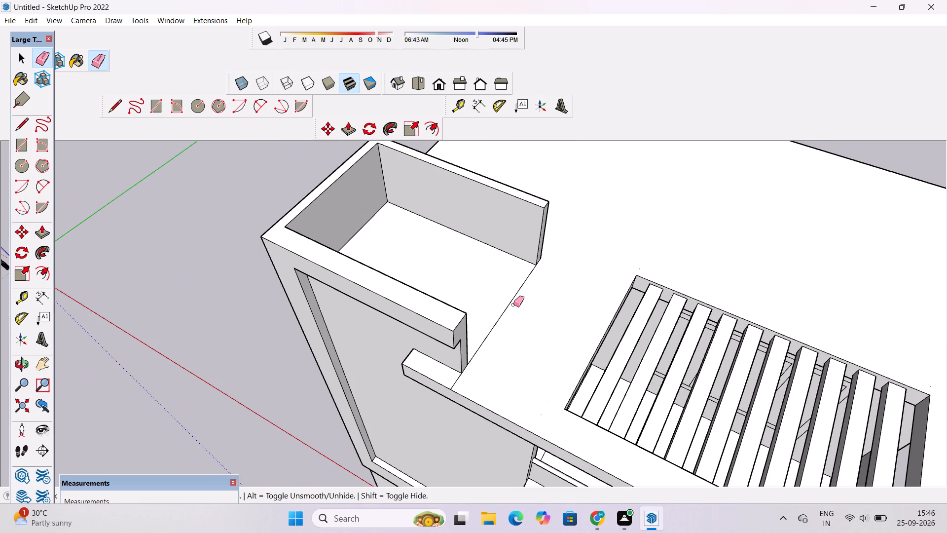
Erase the horizontal roof-level seam lines on the building's blank side wall beneath the rooftop room, including the leftover segment.
key("o")
scroll(510, 305, "down", 5)
left_click_drag(442, 394, 501, 299)
left_click_drag(497, 373, 498, 318, "shift")
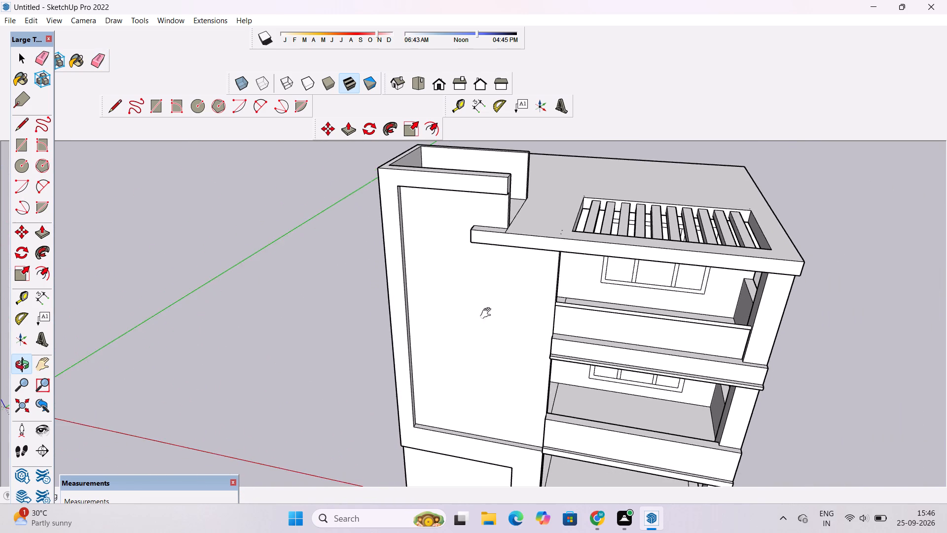
scroll(476, 313, "down", 3, "shift")
left_click_drag(378, 360, 635, 343)
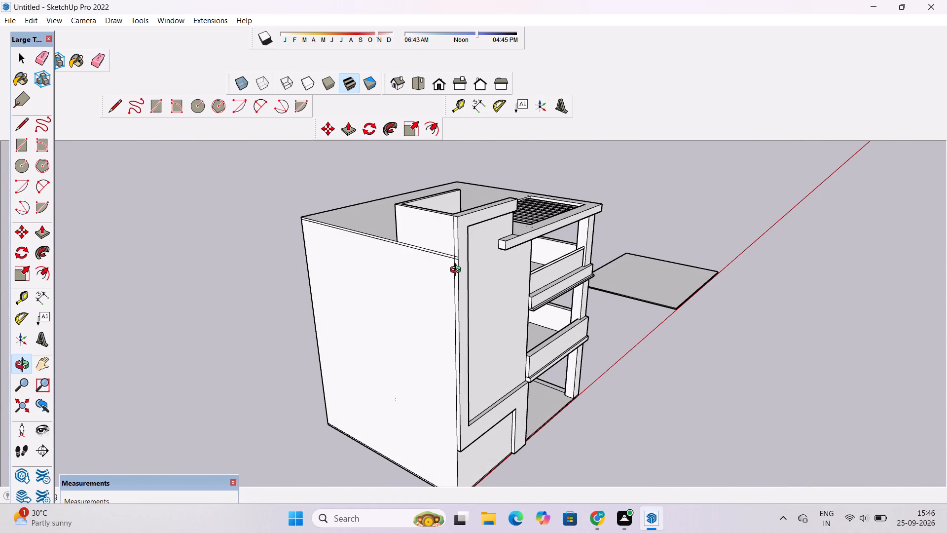
scroll(456, 264, "up", 9)
left_click_drag(445, 253, 428, 311, "shift")
scroll(427, 310, "up", 4)
key("e")
left_click_drag(404, 269, 405, 313)
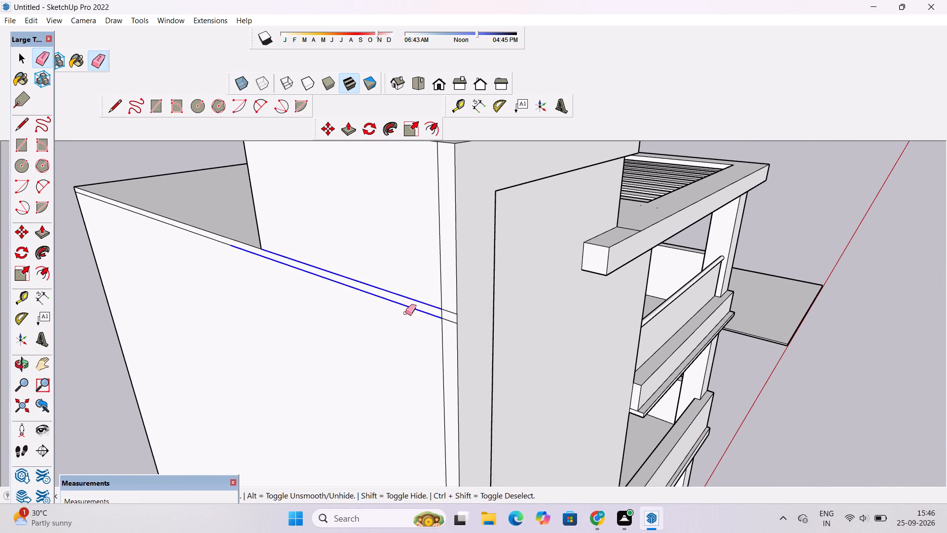
left_click_drag(405, 313, 421, 326)
scroll(440, 312, "up", 3)
left_click_drag(456, 293, 451, 339)
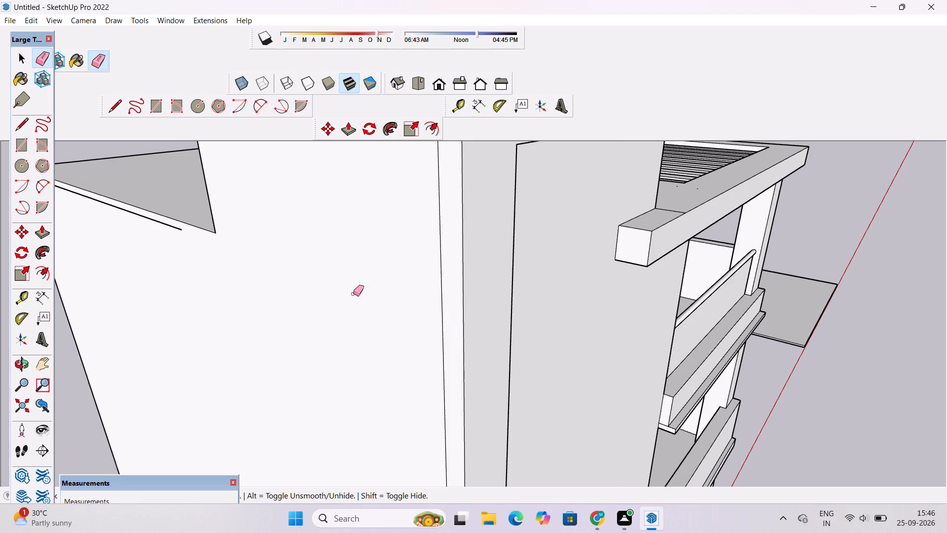
scroll(343, 288, "down", 5)
scroll(211, 244, "up", 6)
left_click(222, 242)
scroll(223, 266, "down", 4)
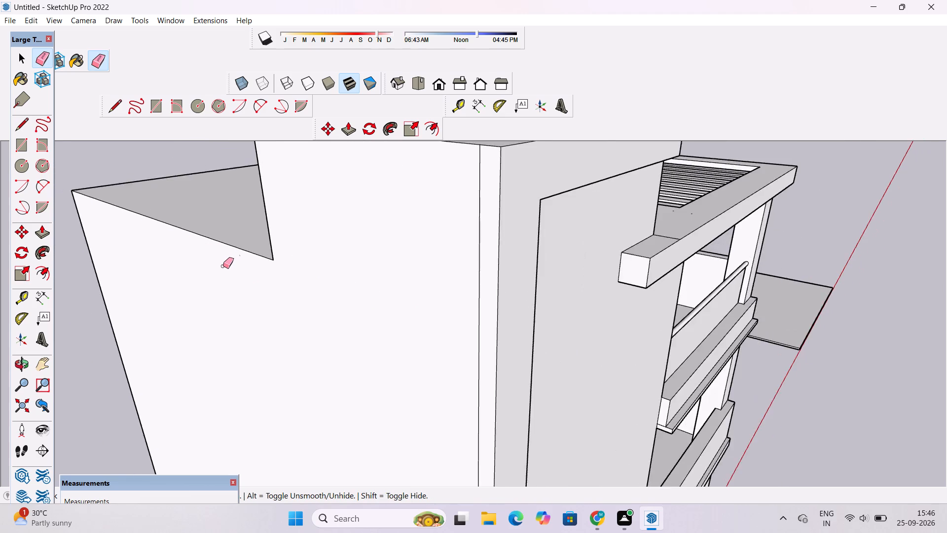
scroll(223, 266, "down", 9)
Examine the front facade, with its bordered tall wall and stacked balconies, from several angles and distances.
key("o")
scroll(225, 267, "down", 4)
left_click_drag(588, 279, 217, 198)
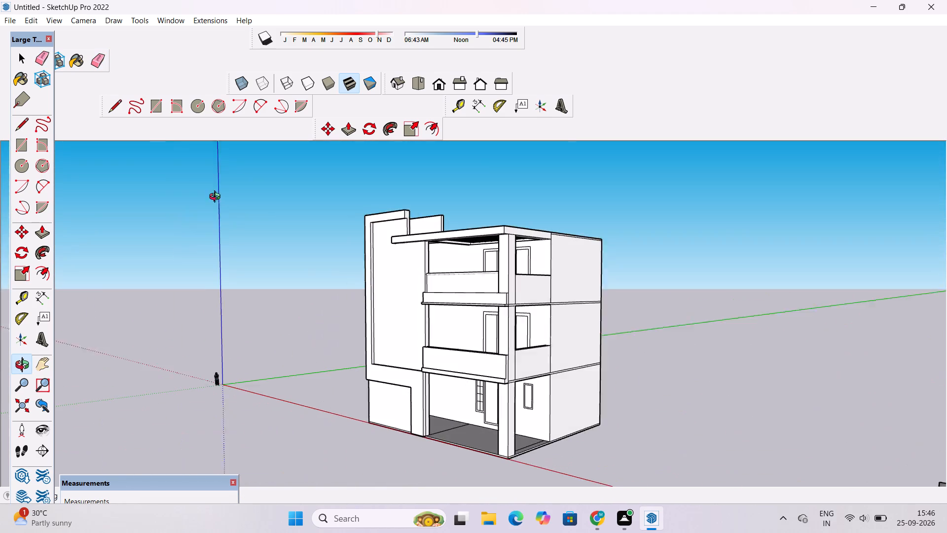
left_click_drag(217, 198, 214, 198)
left_click(211, 198)
left_click_drag(531, 274, 639, 301)
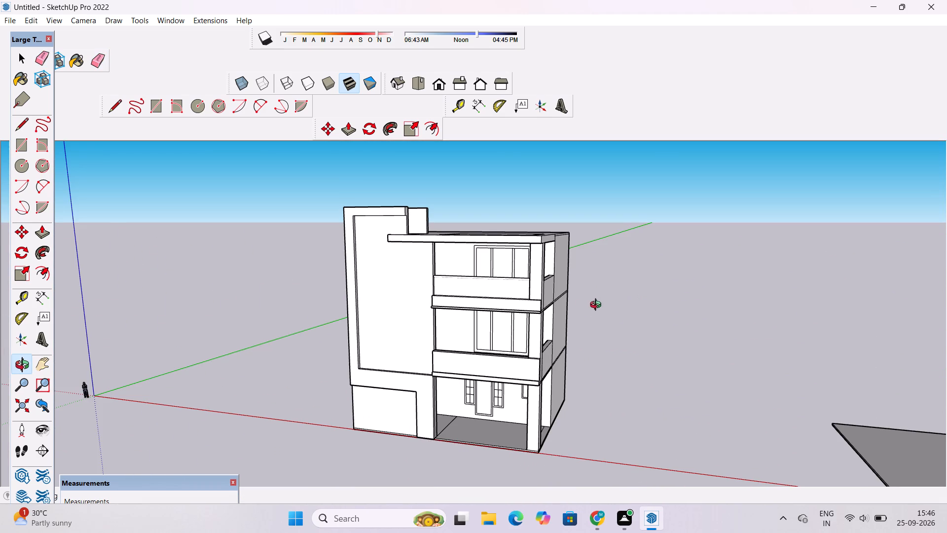
scroll(524, 322, "down", 1)
left_click_drag(479, 398, 537, 360)
left_click(518, 298, "shift")
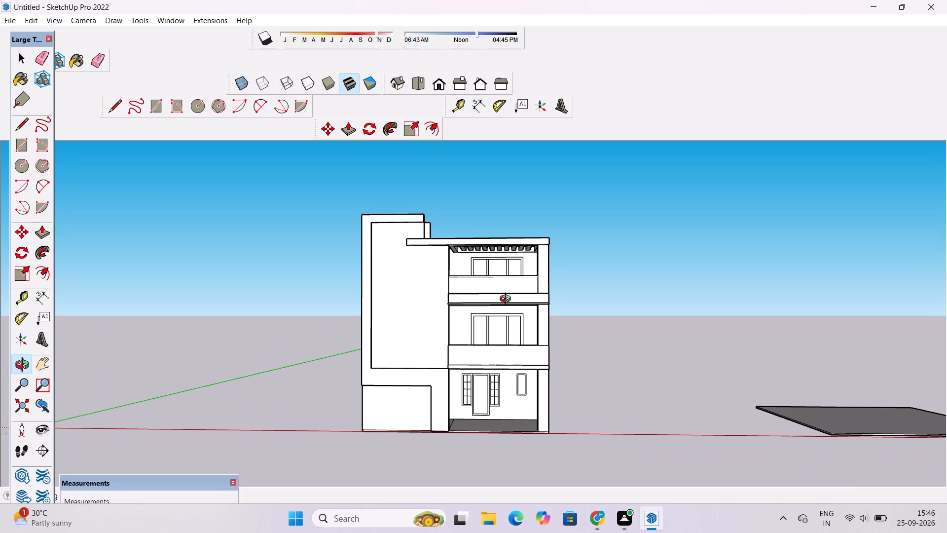
scroll(508, 300, "down", 3)
left_click_drag(474, 336, 505, 367)
left_click_drag(506, 394, 540, 362, "shift")
scroll(502, 350, "up", 1)
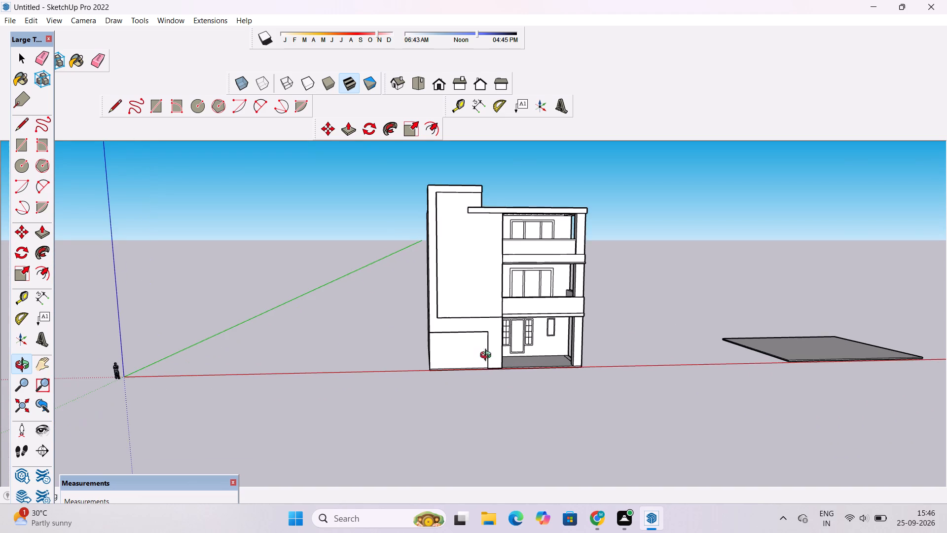
left_click_drag(476, 372, 520, 367)
scroll(520, 347, "up", 3)
left_click_drag(515, 312, 425, 347, "shift")
scroll(426, 346, "down", 1)
left_click_drag(435, 337, 382, 332)
scroll(345, 313, "up", 2)
left_click_drag(345, 313, 349, 407, "shift")
left_click_drag(422, 404, 427, 355)
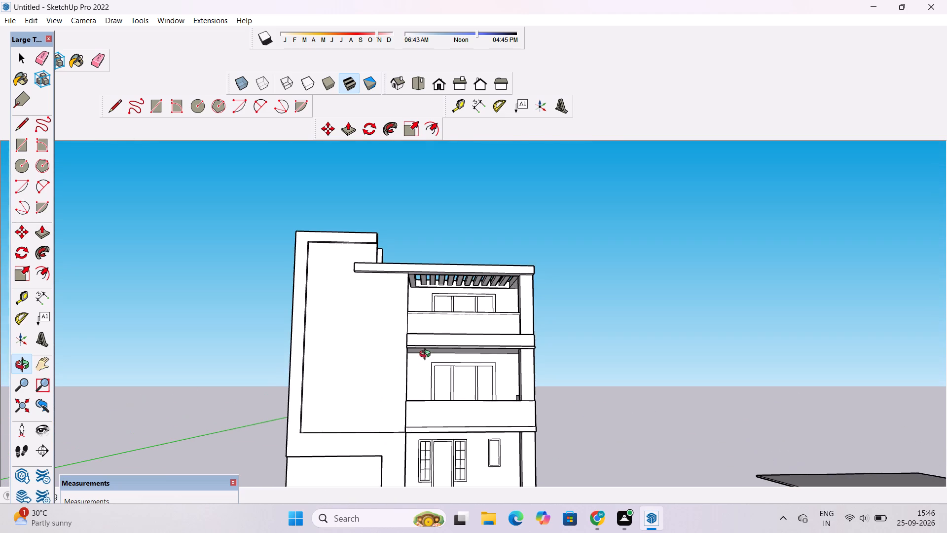
left_click_drag(427, 355, 428, 354)
left_click_drag(372, 345, 362, 454)
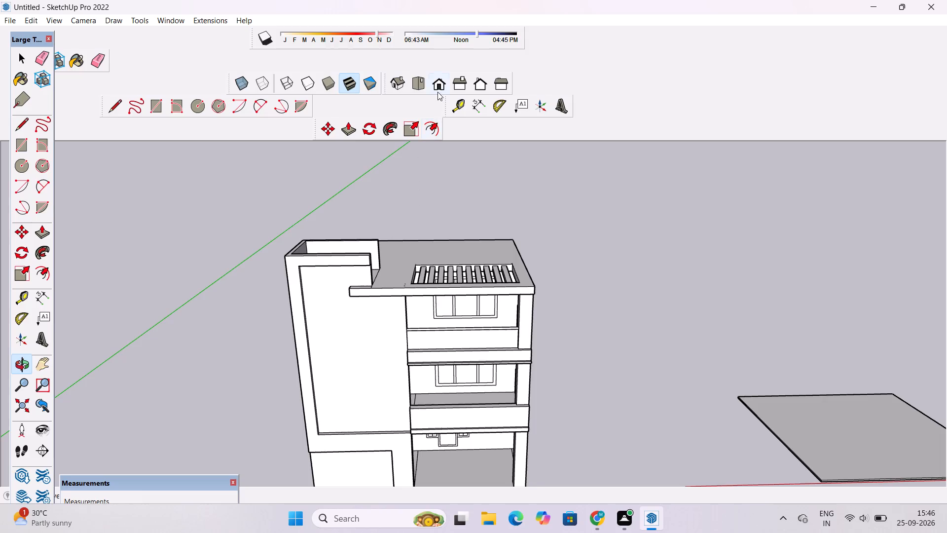
left_click(437, 92)
scroll(366, 303, "down", 3)
left_click_drag(339, 312, 510, 316, "shift")
left_click_drag(456, 332, 458, 357)
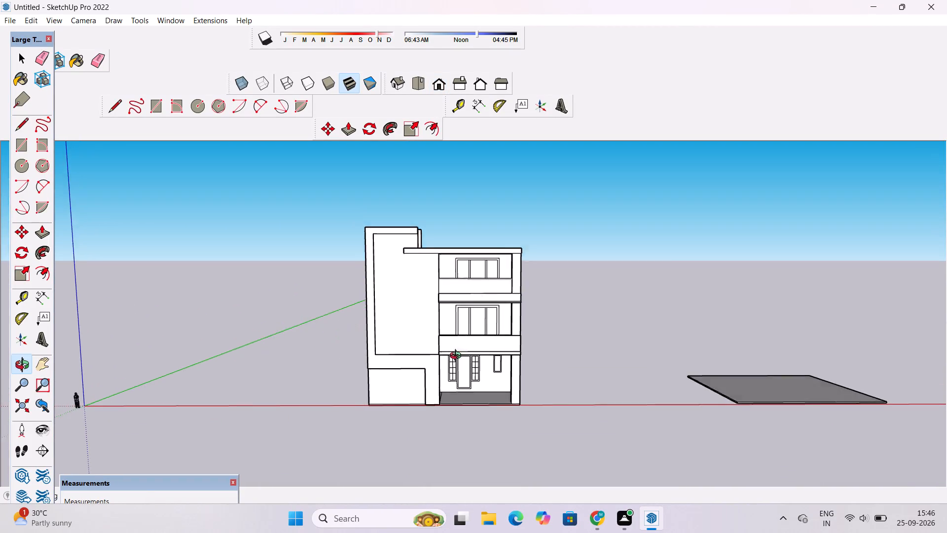
left_click_drag(458, 357, 463, 374)
left_click_drag(468, 380, 468, 344)
scroll(453, 340, "up", 3)
left_click_drag(433, 327, 401, 393, "shift")
left_click_drag(397, 417, 460, 450)
scroll(403, 346, "up", 4)
left_click_drag(401, 344, 406, 363, "shift")
left_click_drag(406, 373, 414, 384, "shift")
left_click_drag(415, 389, 414, 383, "shift")
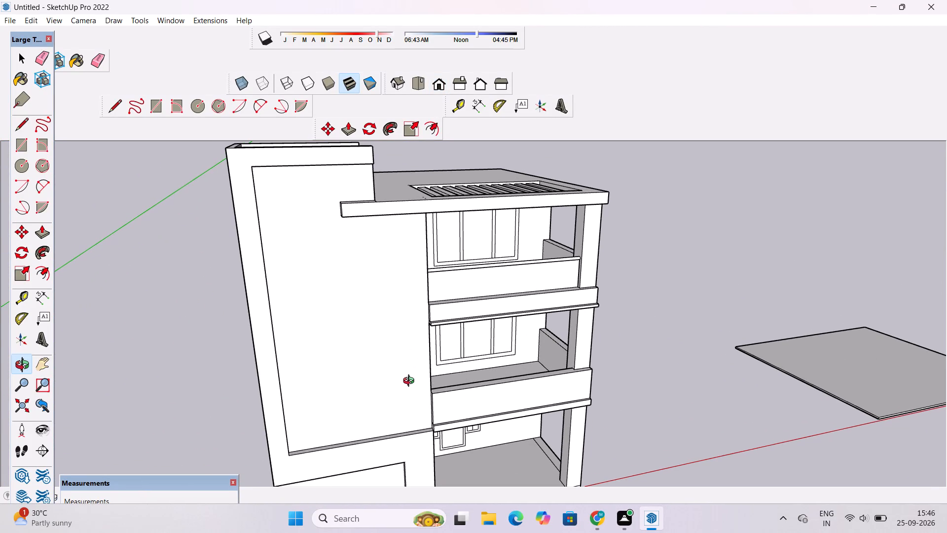
scroll(410, 382, "down", 2)
left_click_drag(413, 385, 418, 345, "shift")
left_click_drag(419, 344, 410, 313)
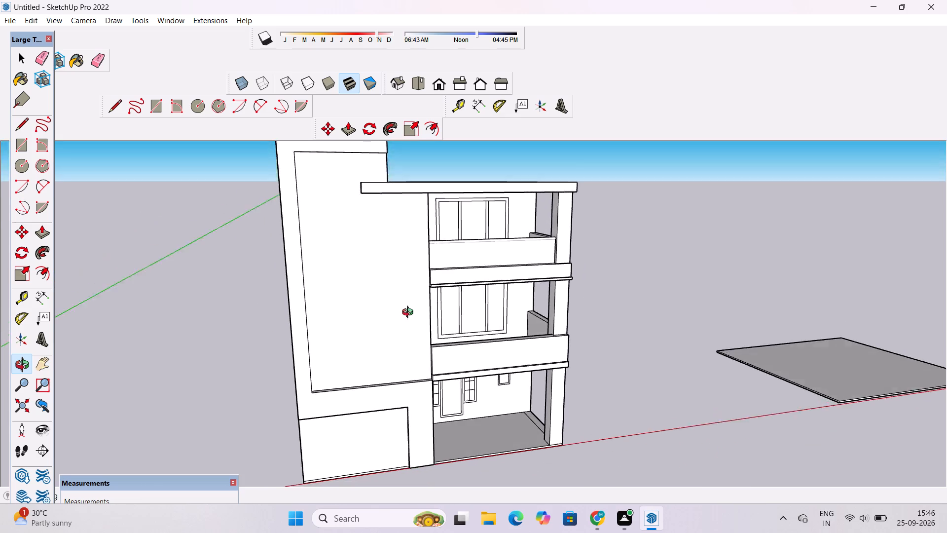
left_click_drag(410, 313, 409, 306)
left_click_drag(402, 305, 379, 326)
Place a vertical guide on the tall front wall's inset area, 6' in from its edge beside the balconies.
left_click(20, 299)
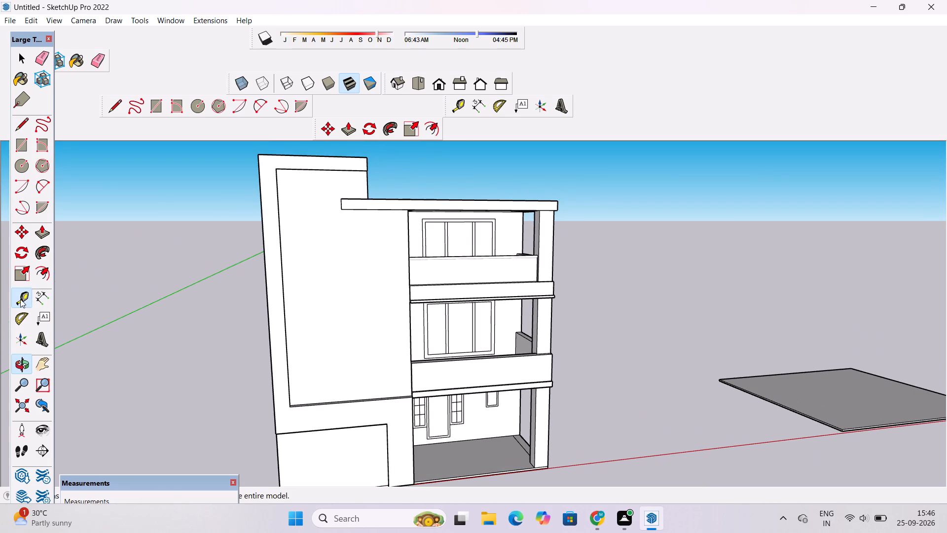
scroll(406, 323, "up", 4)
left_click(411, 306)
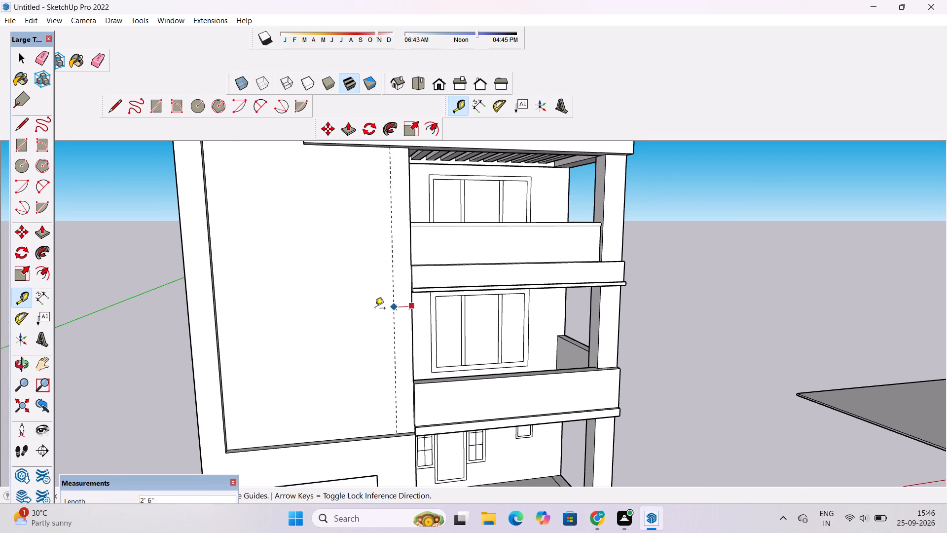
scroll(369, 311, "down", 3)
scroll(369, 311, "up", 1)
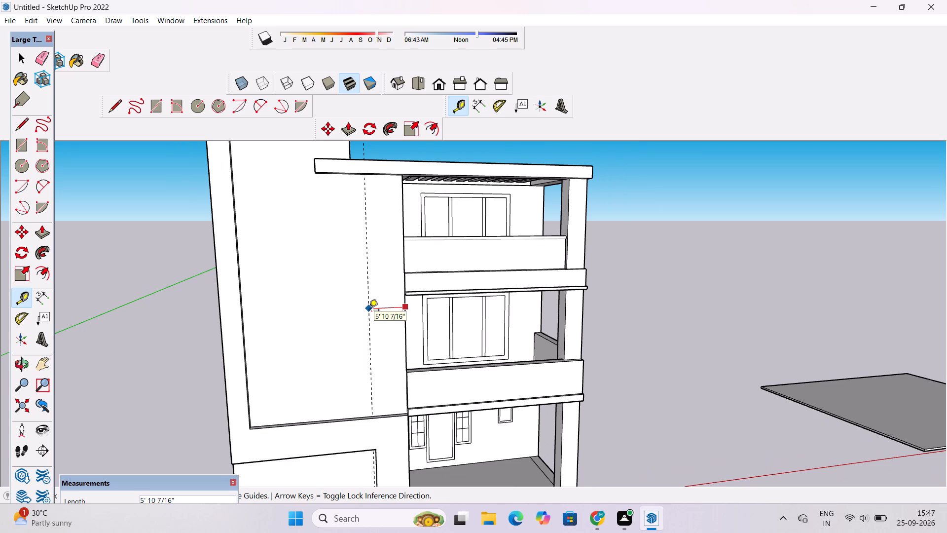
scroll(369, 311, "up", 1)
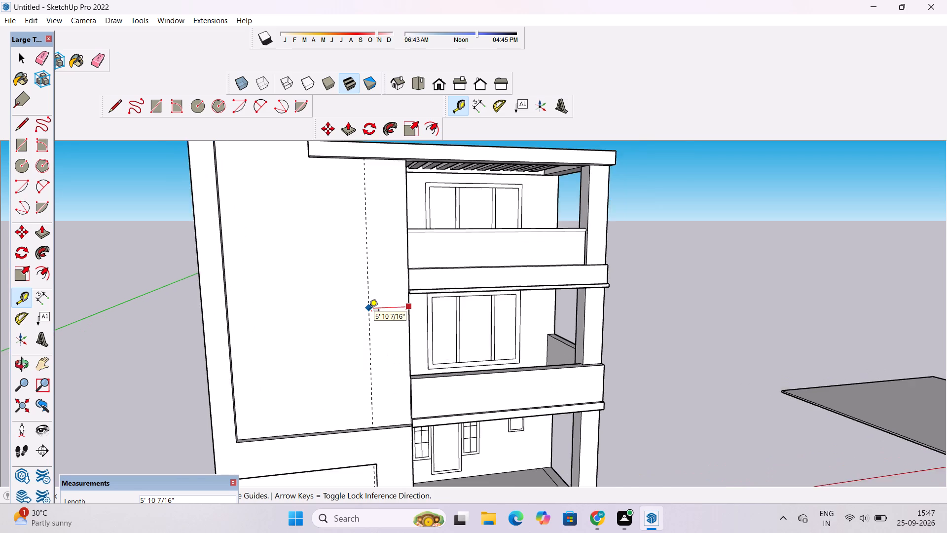
scroll(369, 311, "up", 3)
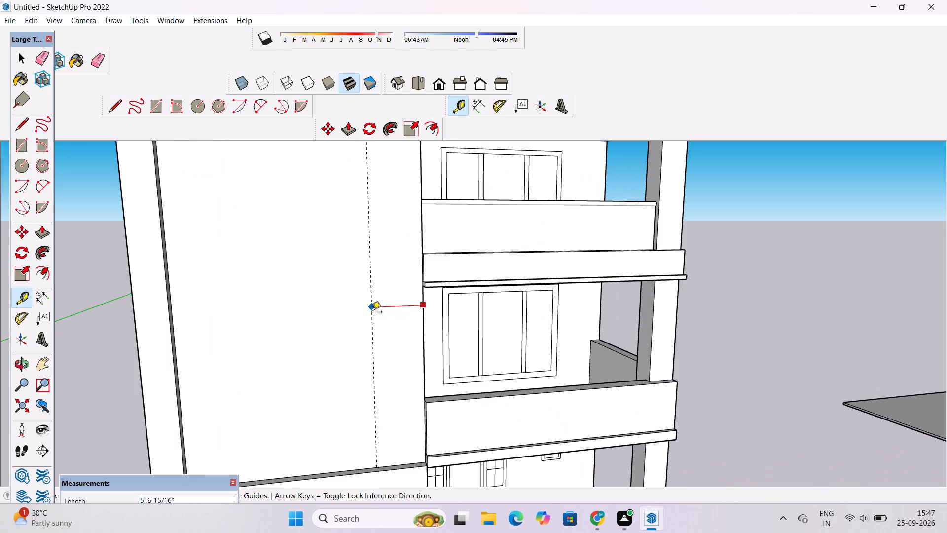
type("6'")
key("Return")
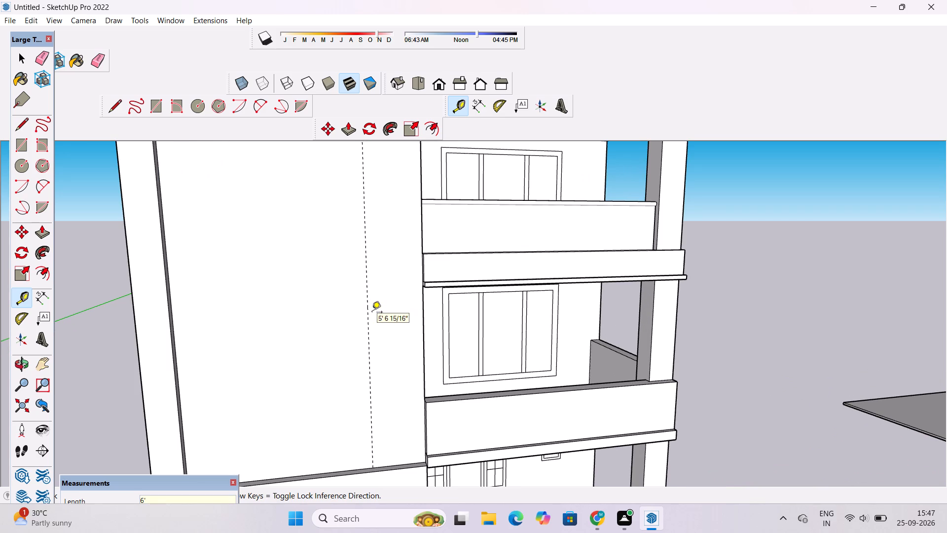
Draw a vertical line about 39' 6" long on the guide, from the inset area's bottom edge up to the projecting roof slab's underside.
scroll(335, 355, "down", 1)
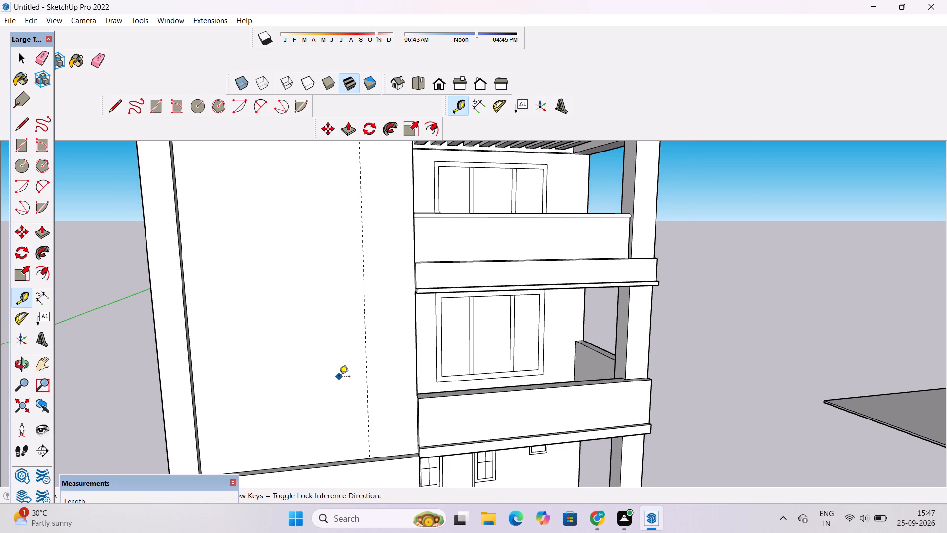
key("l")
scroll(379, 422, "up", 4)
scroll(374, 480, "up", 4)
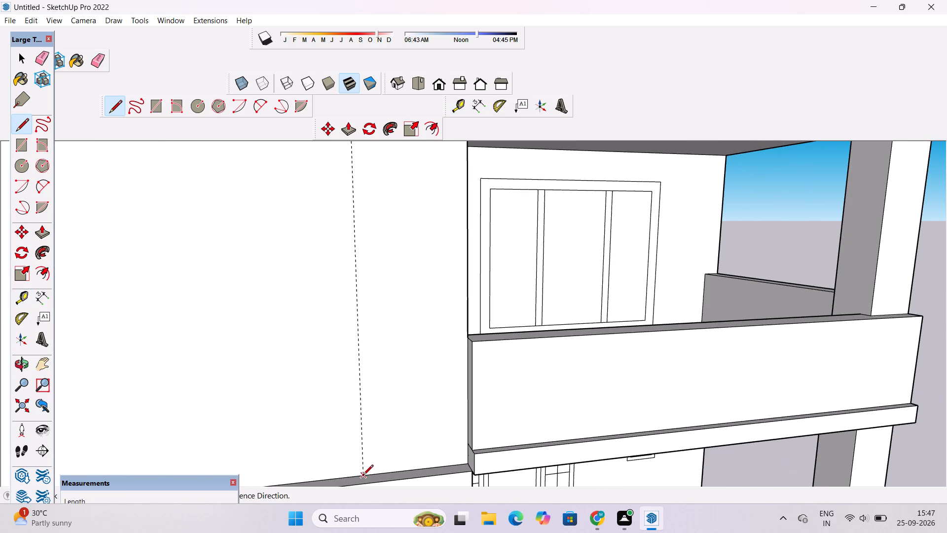
left_click(363, 477)
scroll(355, 441, "down", 15)
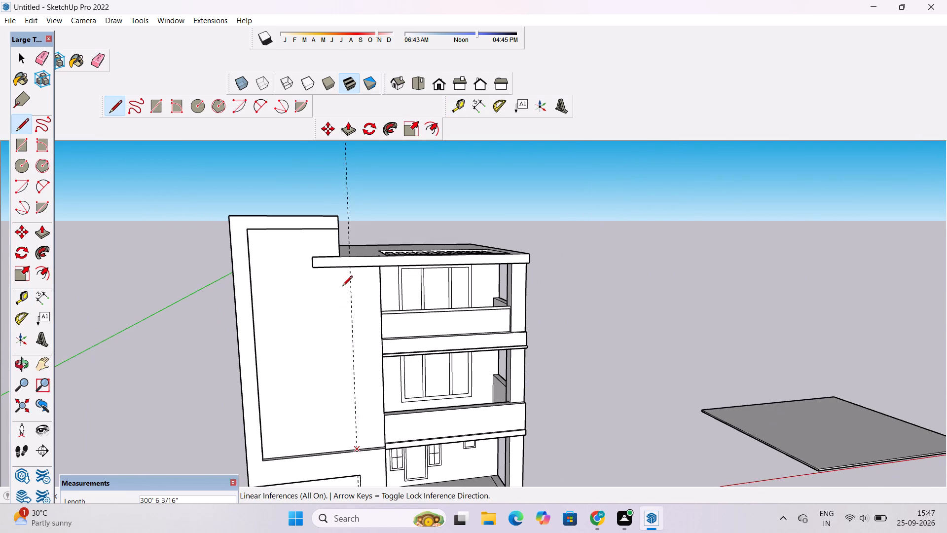
scroll(342, 287, "up", 14)
scroll(356, 240, "up", 2)
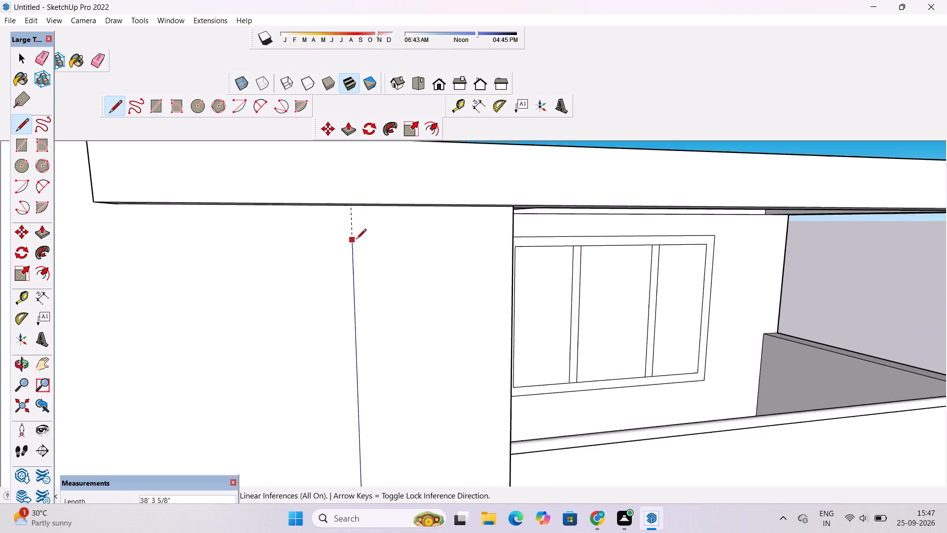
scroll(356, 240, "up", 12)
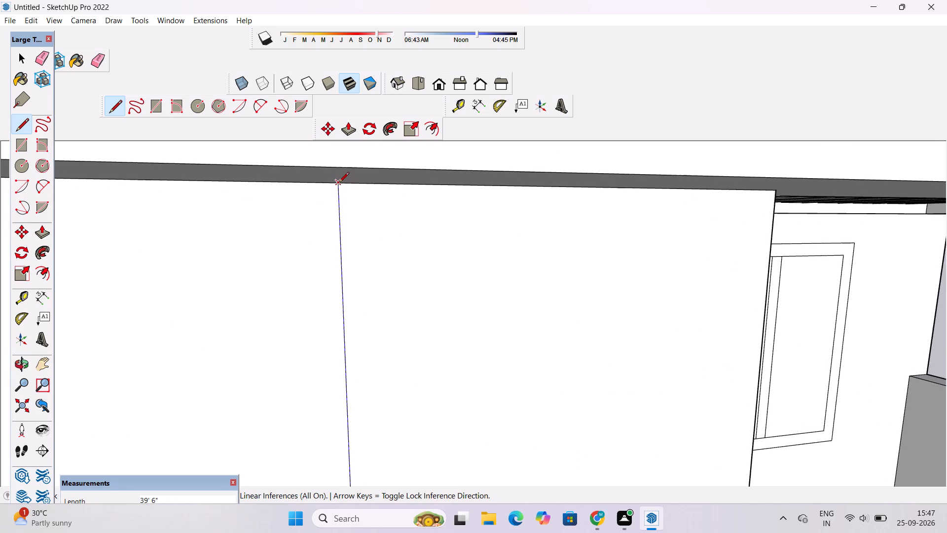
left_click(339, 183)
key("space")
Erase the vertical guide extending above the roof slab.
scroll(294, 204, "down", 2)
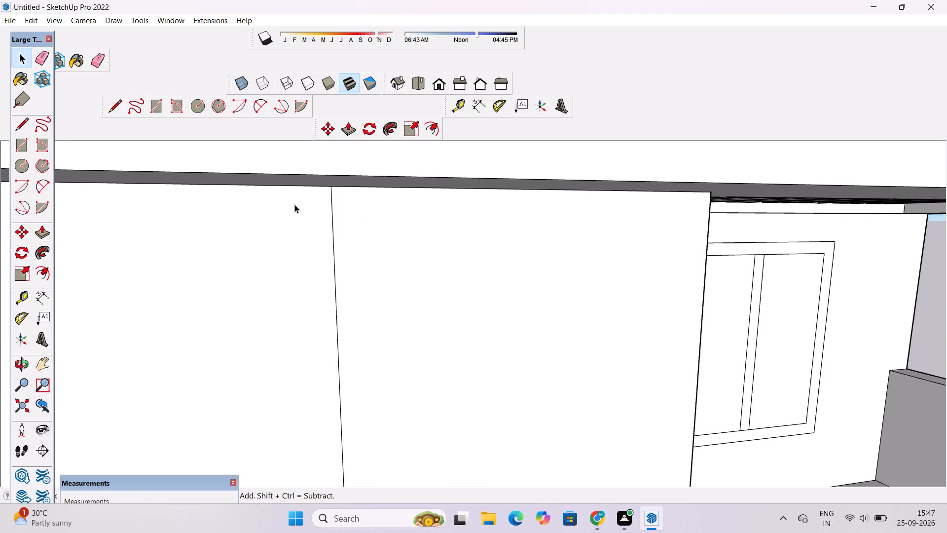
scroll(294, 204, "down", 1)
key("e")
scroll(299, 212, "down", 20)
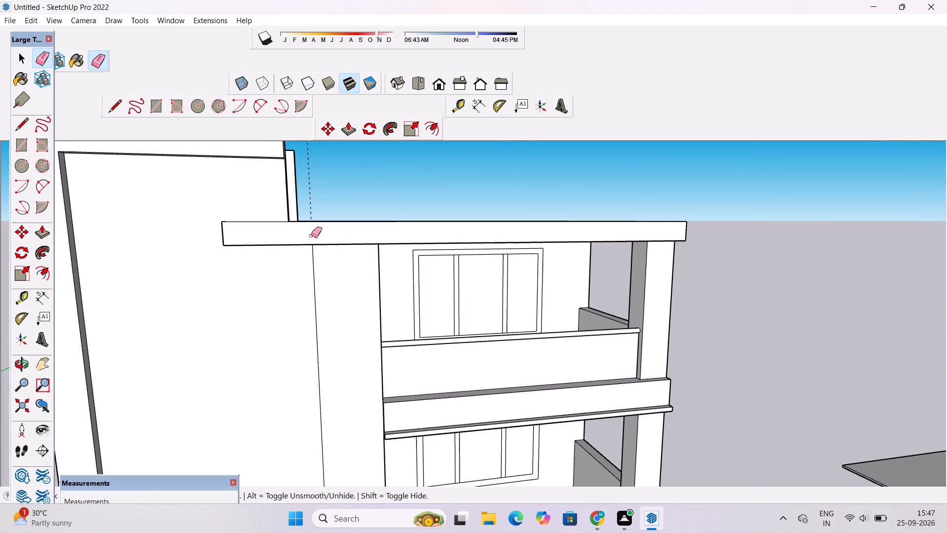
scroll(317, 194, "up", 3)
left_click_drag(313, 181, 305, 189)
Examine the divided front wall, its border and the adjoining balconies from several angles and distances.
key("o")
scroll(311, 216, "down", 4)
left_click_drag(385, 380, 475, 237, "shift")
scroll(456, 276, "down", 2)
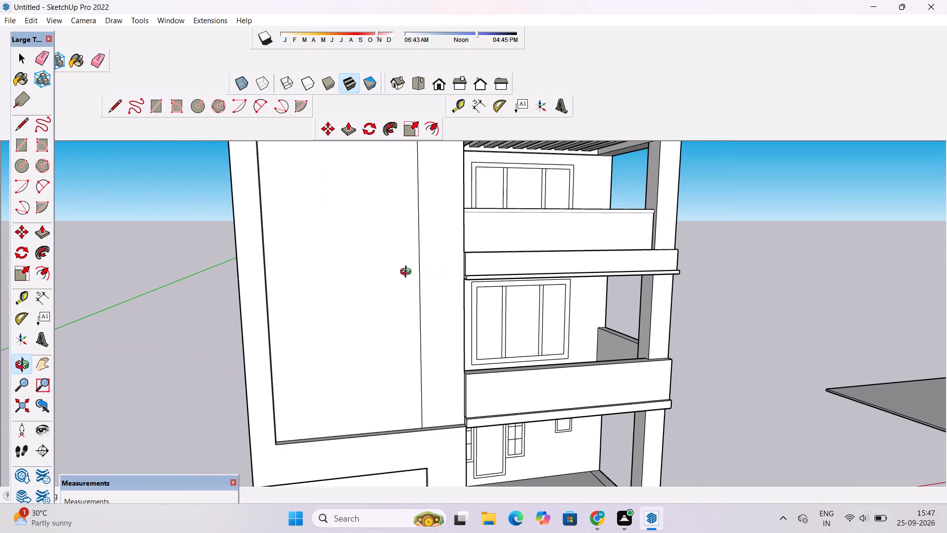
left_click_drag(408, 273, 407, 321, "shift")
scroll(384, 306, "down", 1)
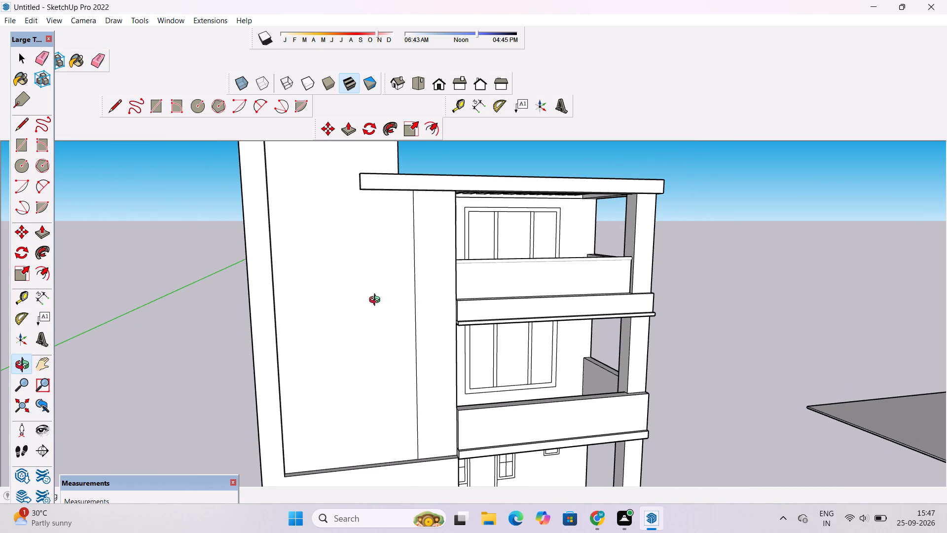
scroll(368, 298, "up", 1)
left_click_drag(368, 298, 370, 346, "shift")
scroll(368, 339, "down", 3)
scroll(371, 329, "up", 2)
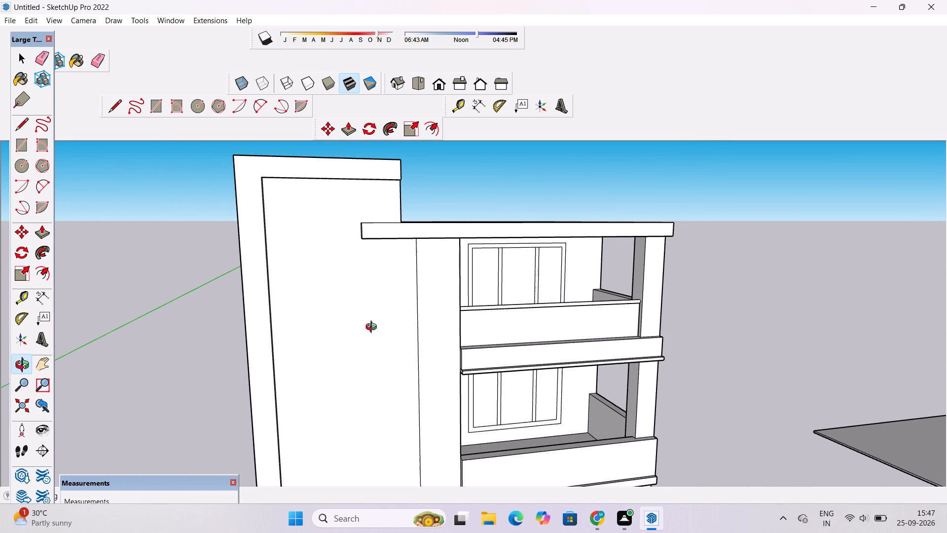
left_click_drag(373, 328, 373, 319, "shift")
scroll(392, 334, "down", 4)
left_click_drag(466, 252, 393, 216)
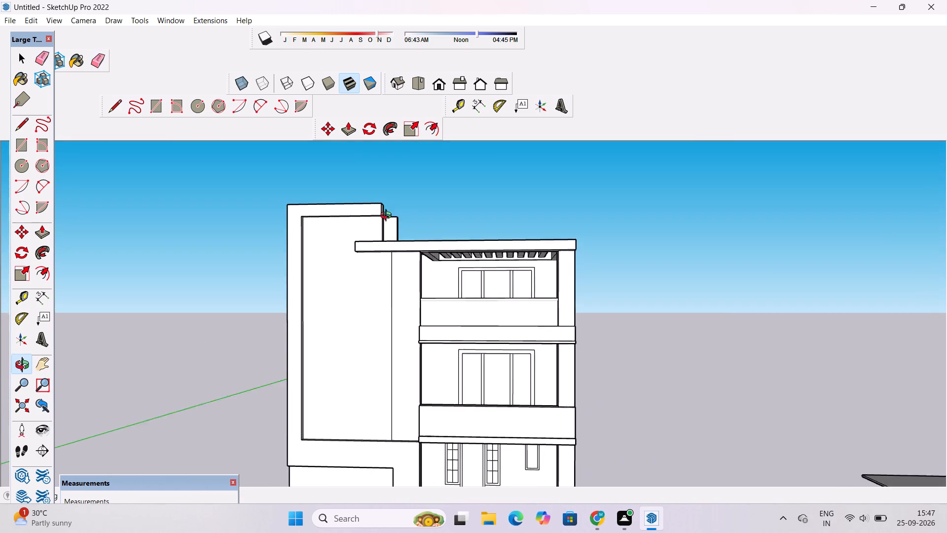
left_click_drag(454, 437, 467, 293, "shift")
scroll(463, 290, "down", 4)
left_click_drag(370, 380, 425, 438)
scroll(432, 340, "up", 2)
left_click_drag(410, 332, 433, 417, "shift")
left_click_drag(455, 389, 431, 339, "shift")
scroll(433, 324, "up", 6)
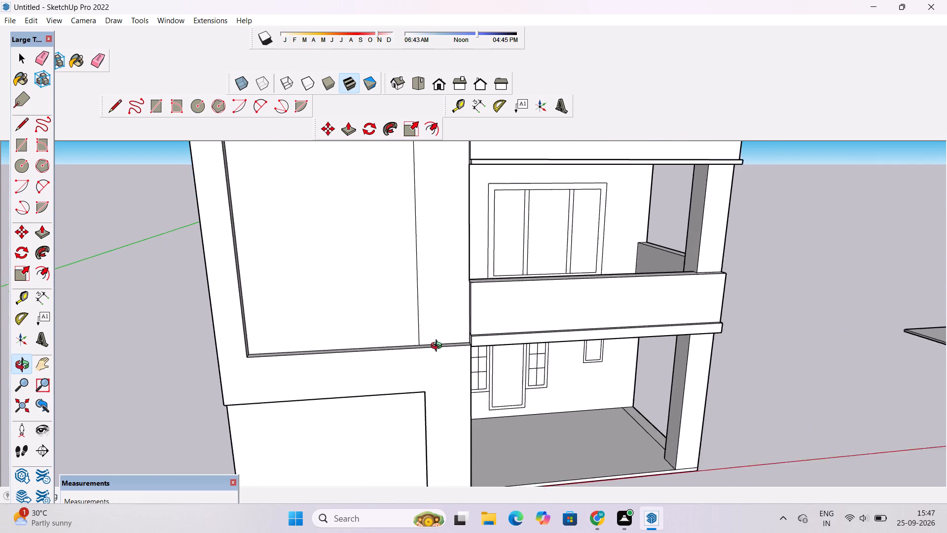
scroll(438, 347, "up", 2)
left_click_drag(437, 348, 421, 313, "shift")
left_click_drag(421, 323, 429, 365)
scroll(438, 345, "down", 2)
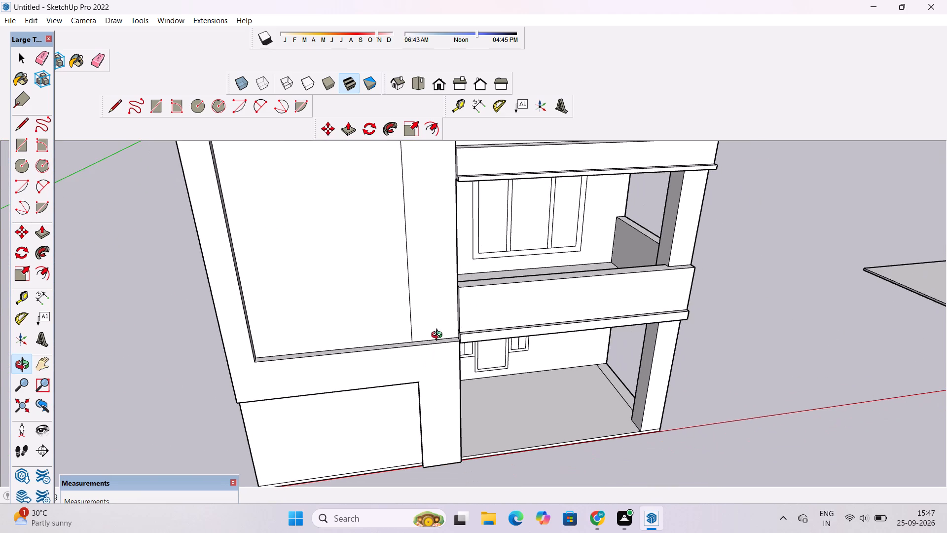
scroll(439, 336, "down", 5)
Push/Pull the vertical strip beside the balconies outward 4" from the tall front wall's inset area.
key("space")
left_click(441, 303)
scroll(441, 303, "up", 4)
key("p")
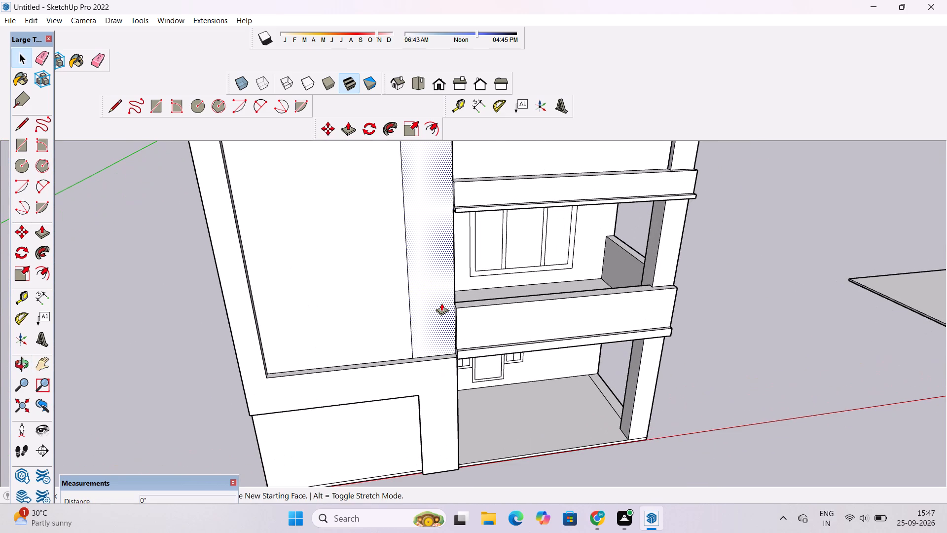
left_click(441, 303)
scroll(441, 307, "up", 3)
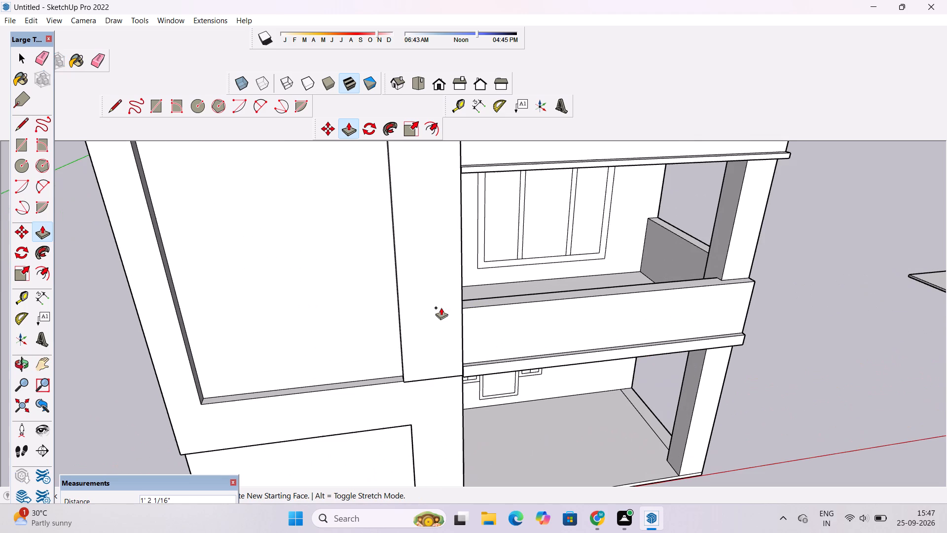
scroll(438, 303, "up", 5)
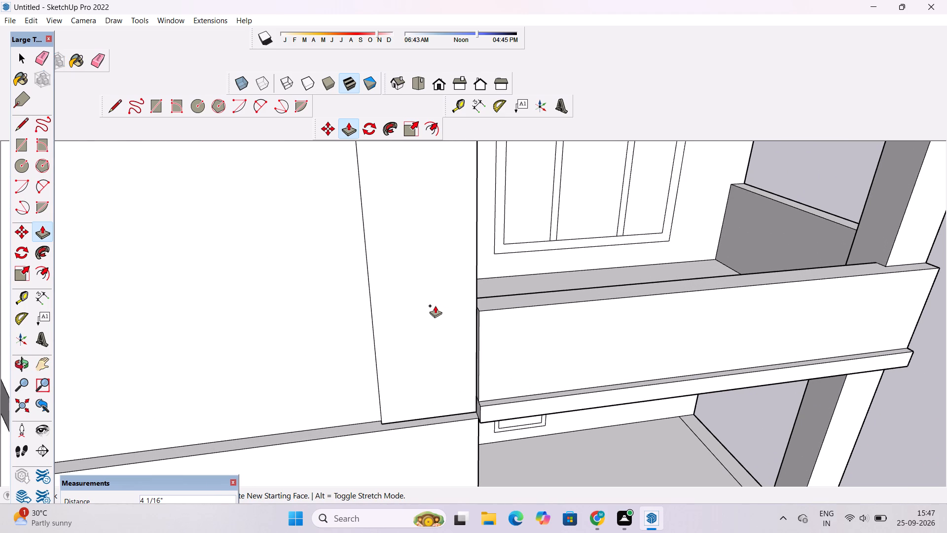
type("4\"")
key("Return")
Examine the raised vertical strip, the inset wall area and the adjoining balconies from several angles and distances.
key("o")
scroll(416, 304, "down", 6)
left_click_drag(353, 341, 458, 340)
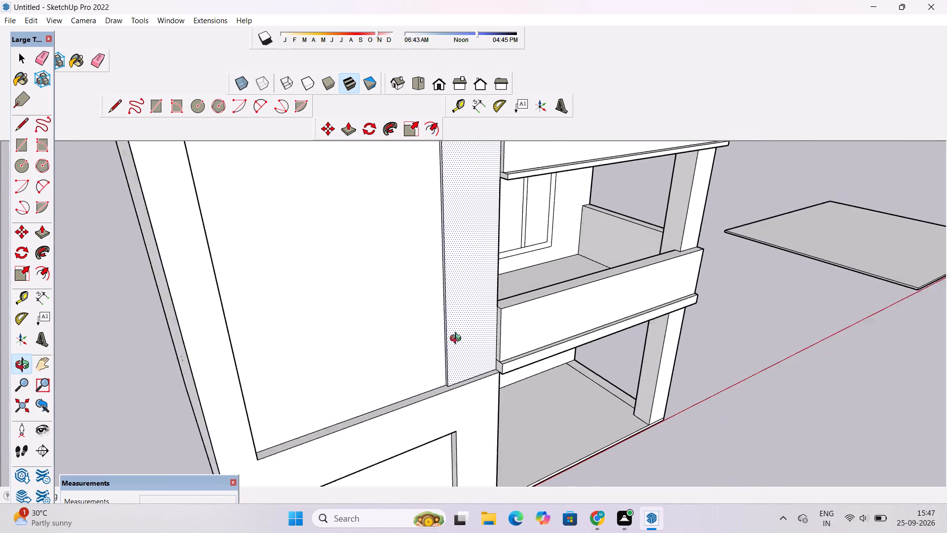
left_click_drag(458, 340, 461, 340)
scroll(459, 331, "down", 1)
left_click_drag(458, 331, 409, 321, "shift")
scroll(405, 321, "down", 2)
left_click_drag(414, 337, 408, 316, "shift")
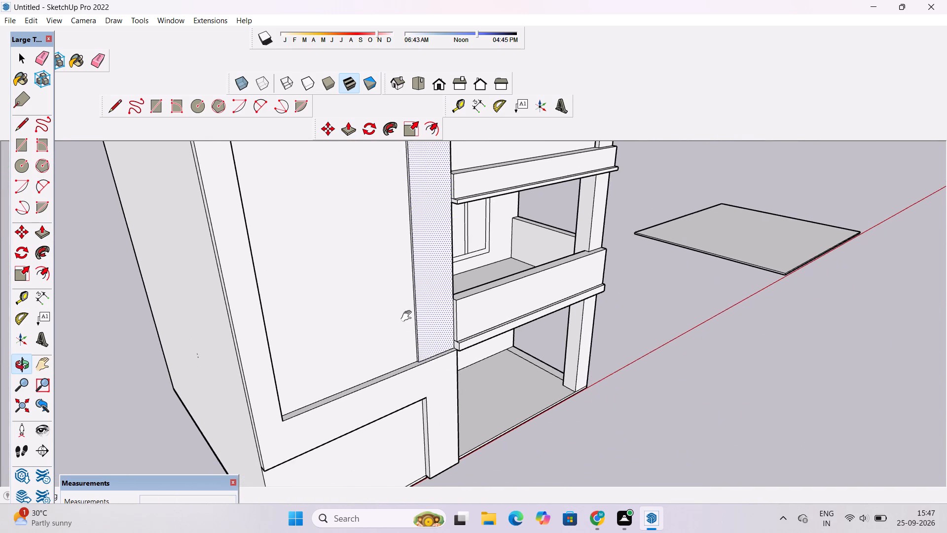
left_click_drag(408, 316, 407, 313, "shift")
left_click_drag(409, 353, 409, 325)
left_click_drag(409, 324, 412, 338, "shift")
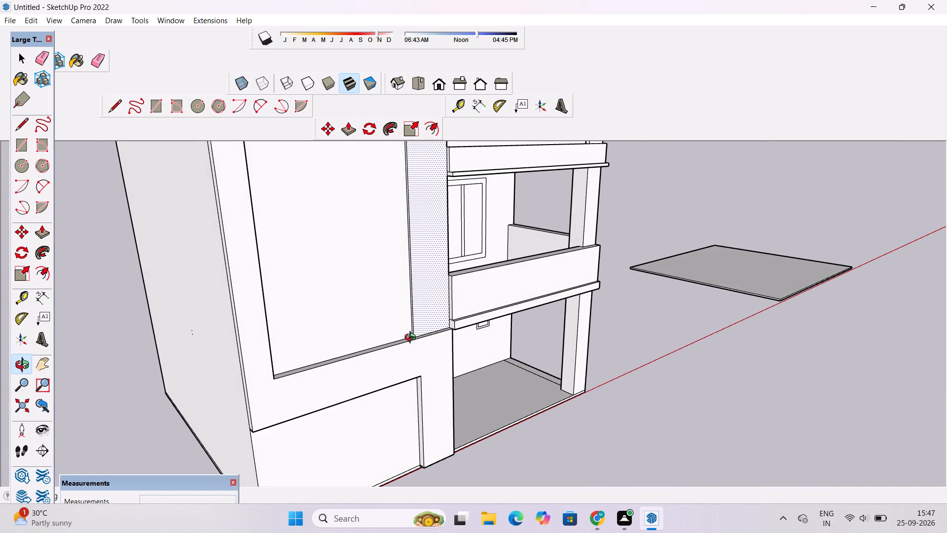
scroll(412, 339, "down", 2)
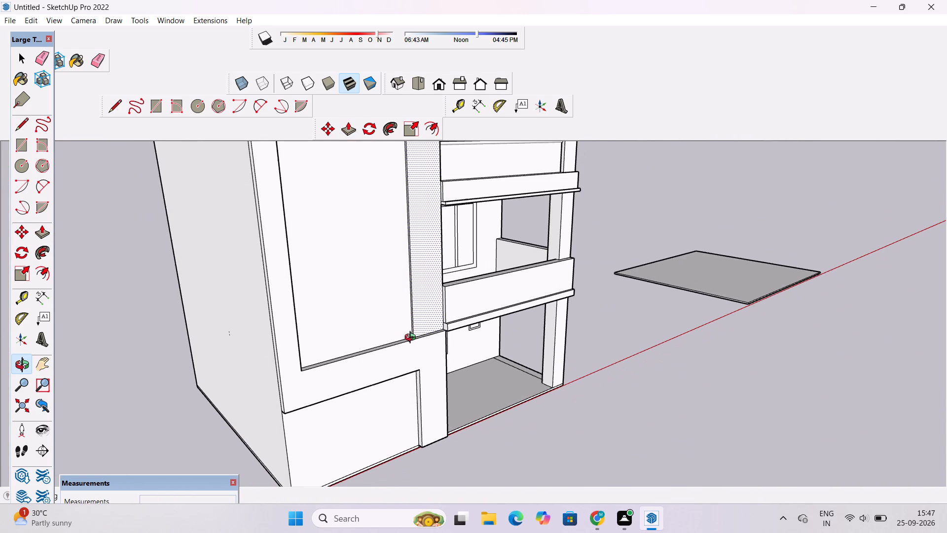
scroll(412, 339, "down", 1)
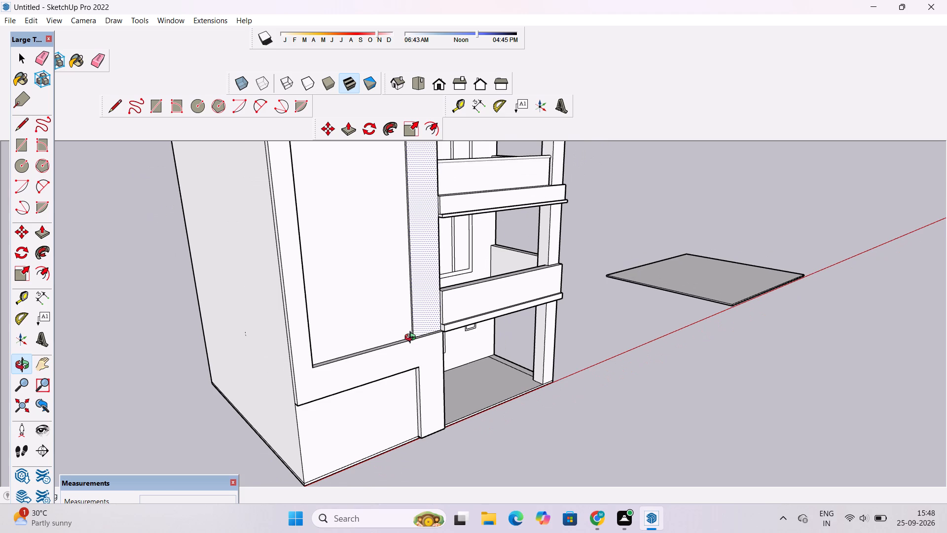
left_click_drag(467, 383, 472, 432, "shift")
scroll(442, 387, "down", 4)
left_click_drag(470, 328, 386, 290)
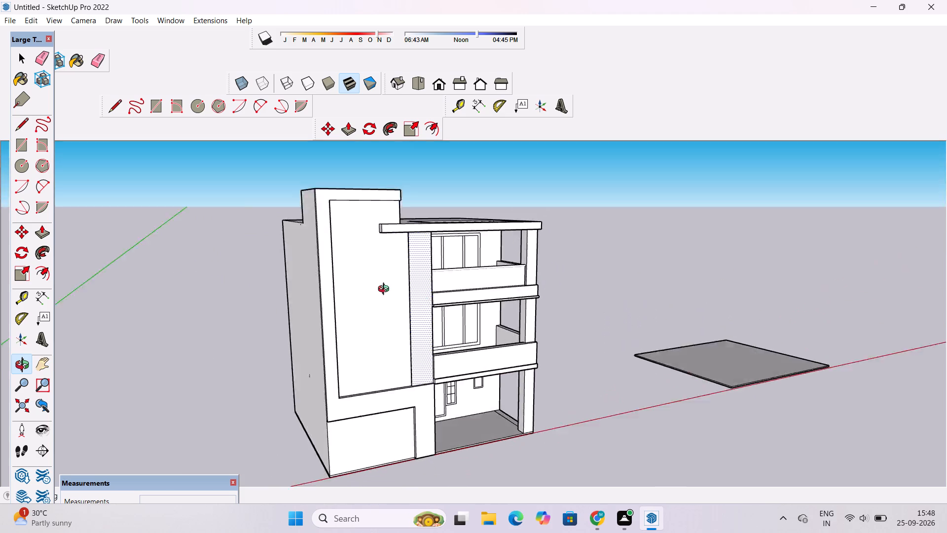
left_click_drag(386, 290, 358, 283)
left_click(355, 283)
left_click_drag(362, 293, 420, 309, "shift")
left_click_drag(422, 309, 405, 309)
left_click_drag(404, 312, 441, 312, "shift")
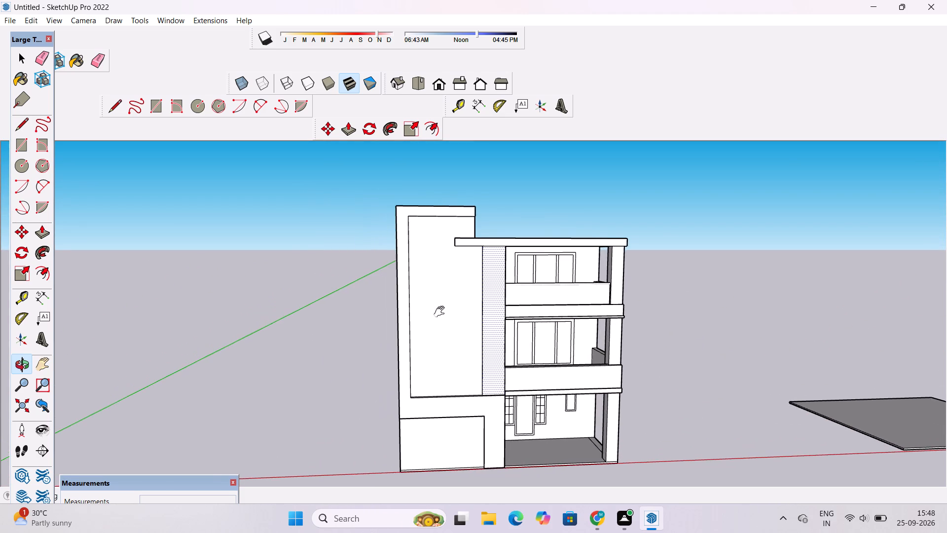
left_click(443, 311, "shift")
left_click_drag(441, 312, 443, 311, "shift")
scroll(443, 311, "up", 9)
left_click_drag(458, 324, 508, 345)
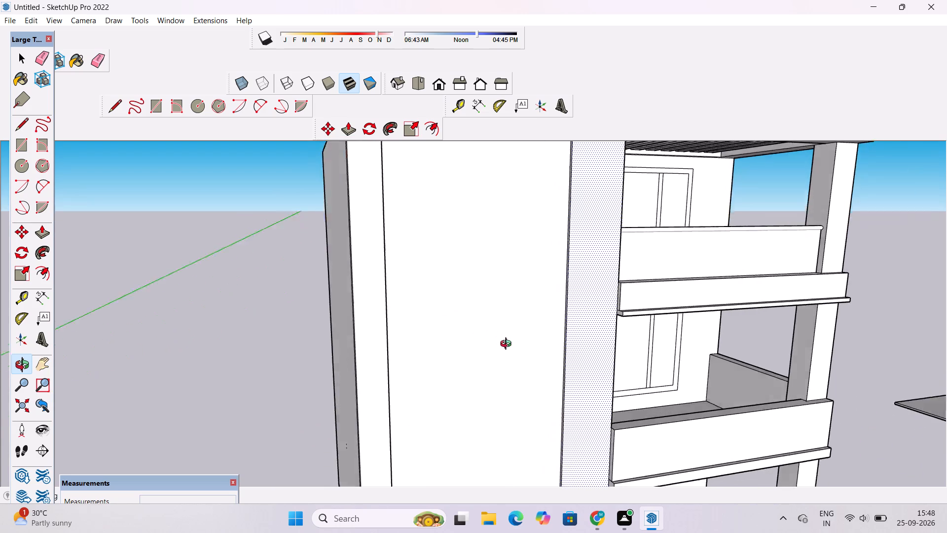
left_click_drag(508, 345, 515, 355)
left_click_drag(516, 356, 512, 331, "shift")
scroll(508, 326, "down", 2)
left_click_drag(507, 333, 511, 340)
left_click_drag(515, 346, 497, 325, "shift")
left_click_drag(501, 328, 507, 336)
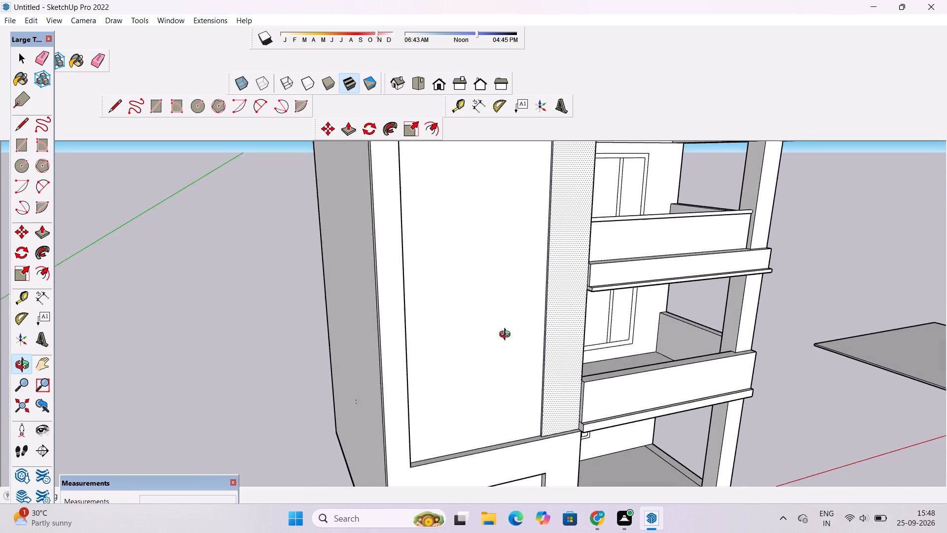
left_click_drag(507, 336, 514, 341)
left_click_drag(515, 342, 507, 326, "shift")
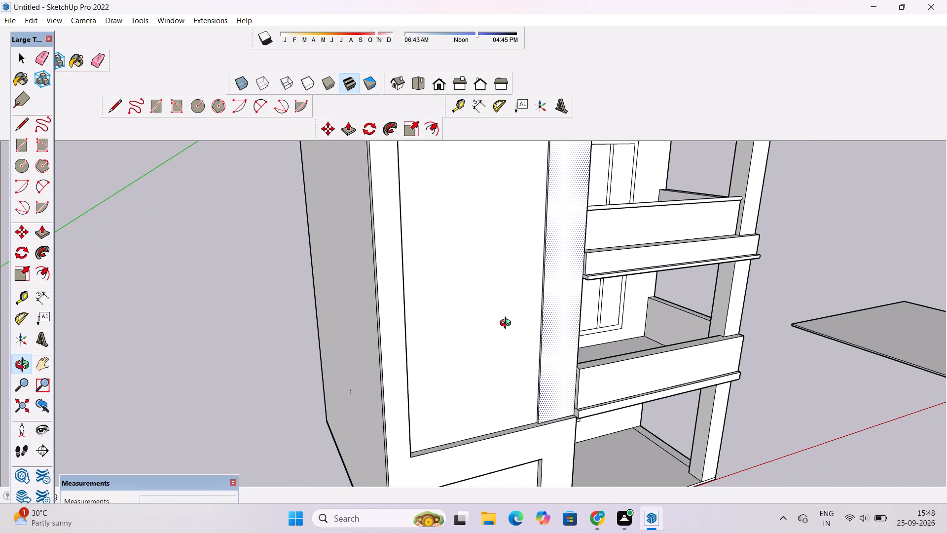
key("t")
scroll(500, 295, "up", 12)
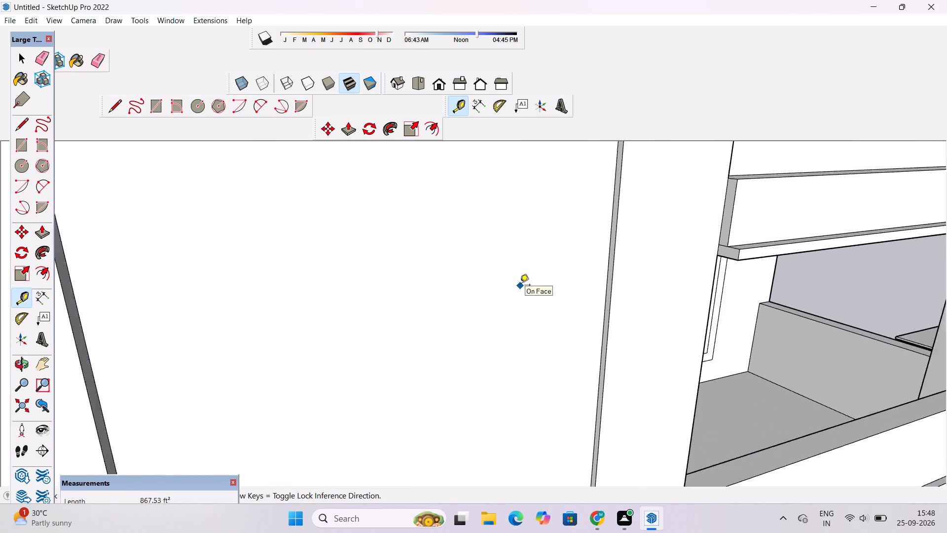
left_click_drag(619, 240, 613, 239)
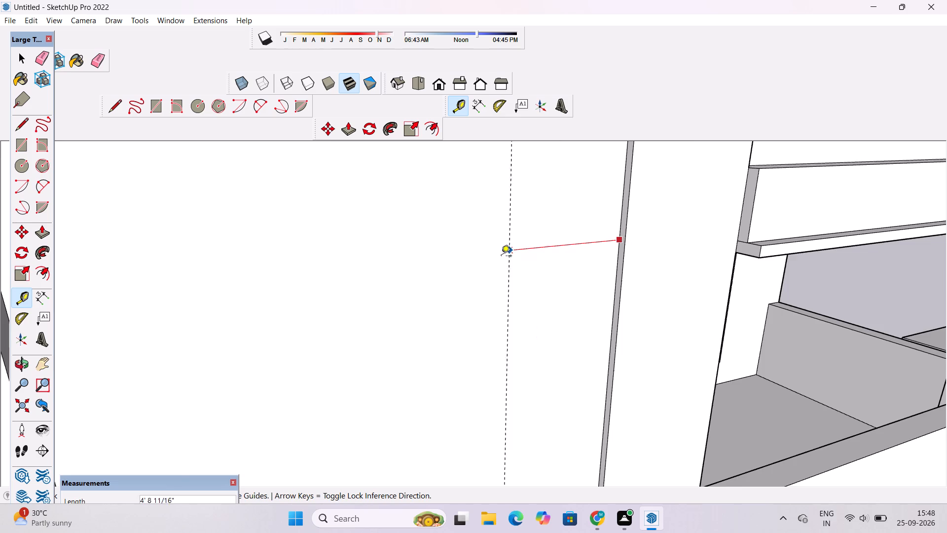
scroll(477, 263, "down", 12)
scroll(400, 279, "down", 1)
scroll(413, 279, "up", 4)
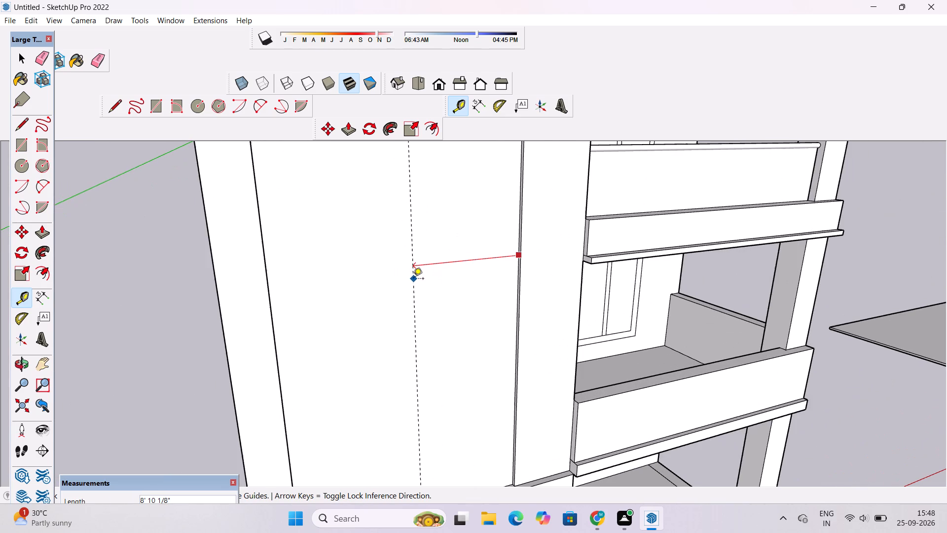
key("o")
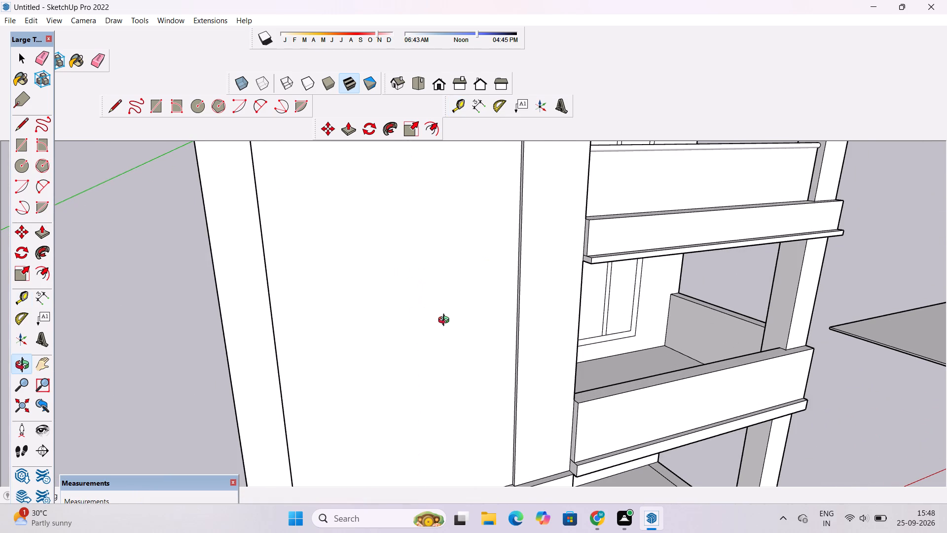
Place a vertical guide on the tall wall's inset area, 4' from the raised strip's edge on the side away from the balconies.
left_click_drag(446, 322, 364, 302)
left_click_drag(364, 302, 405, 328)
scroll(406, 328, "down", 5, "shift")
left_click_drag(423, 338, 451, 338, "shift")
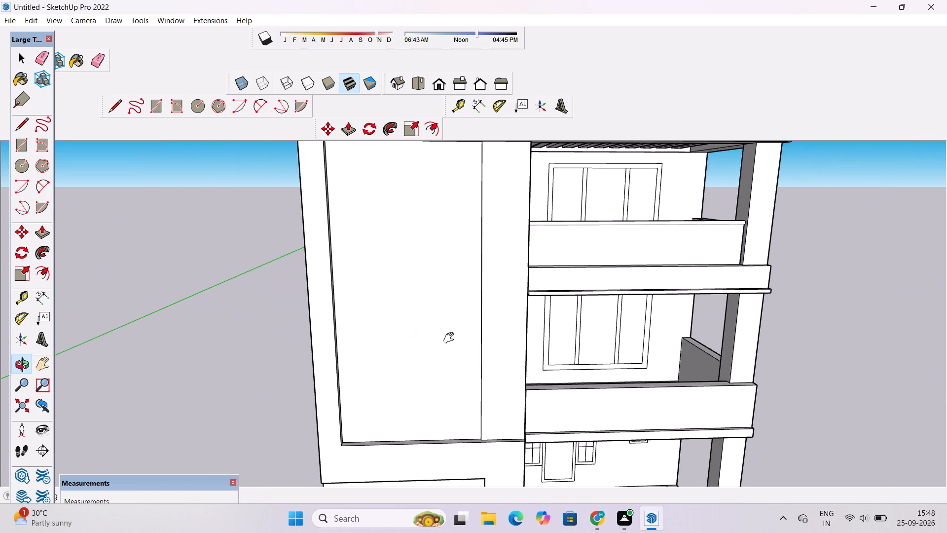
scroll(451, 338, "down", 2)
left_click_drag(463, 343, 476, 345)
left_click(476, 345)
left_click_drag(475, 345, 460, 327)
scroll(440, 320, "down", 5, "shift")
left_click_drag(437, 308, 427, 381, "shift")
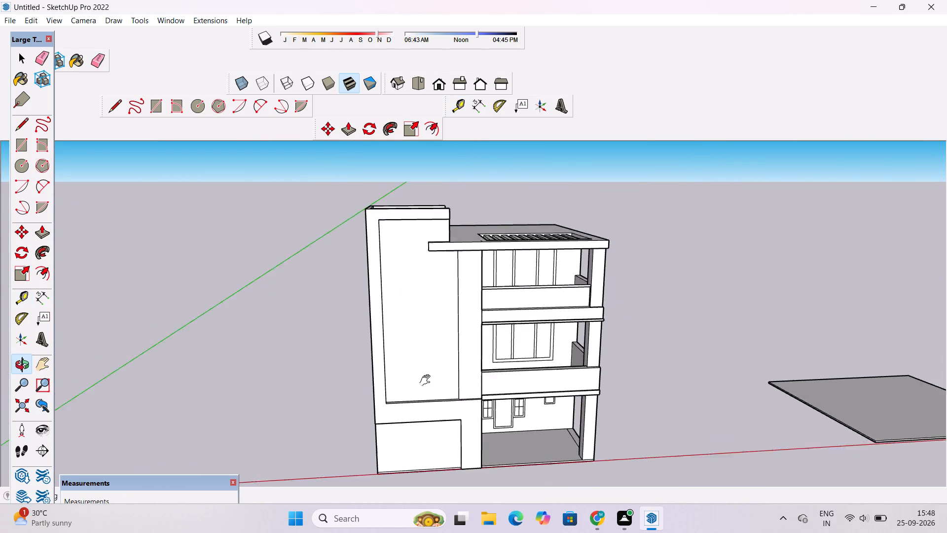
left_click_drag(427, 381, 427, 384, "shift")
key("t")
scroll(423, 381, "up", 2)
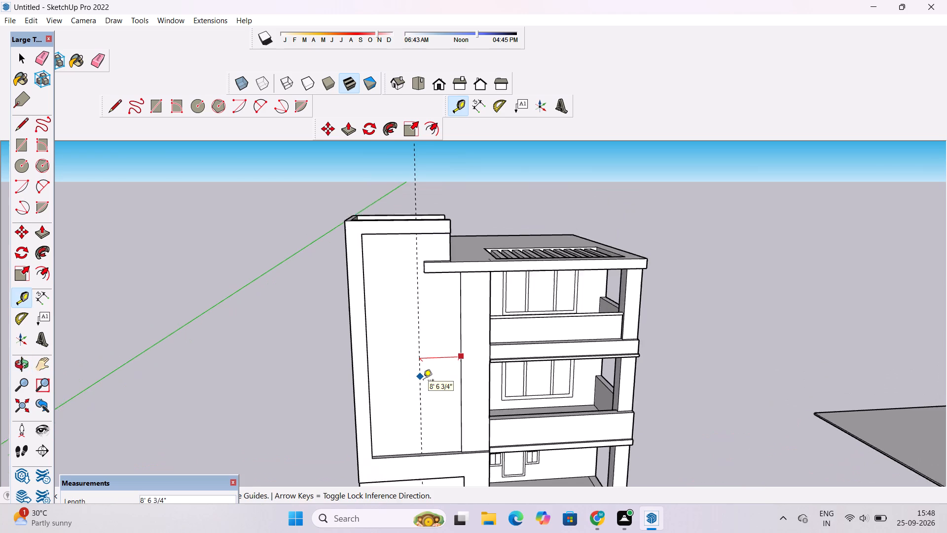
scroll(423, 381, "up", 3)
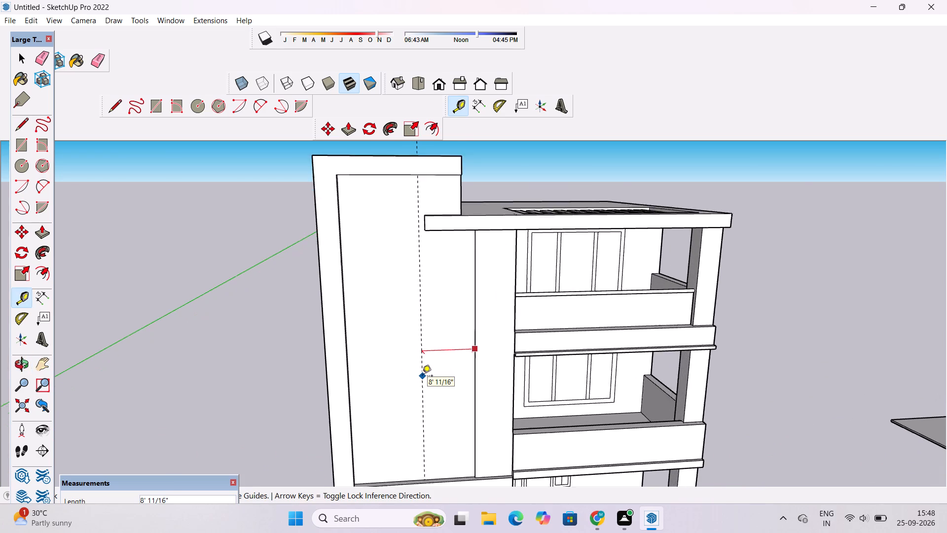
scroll(422, 377, "up", 3)
scroll(440, 370, "down", 4)
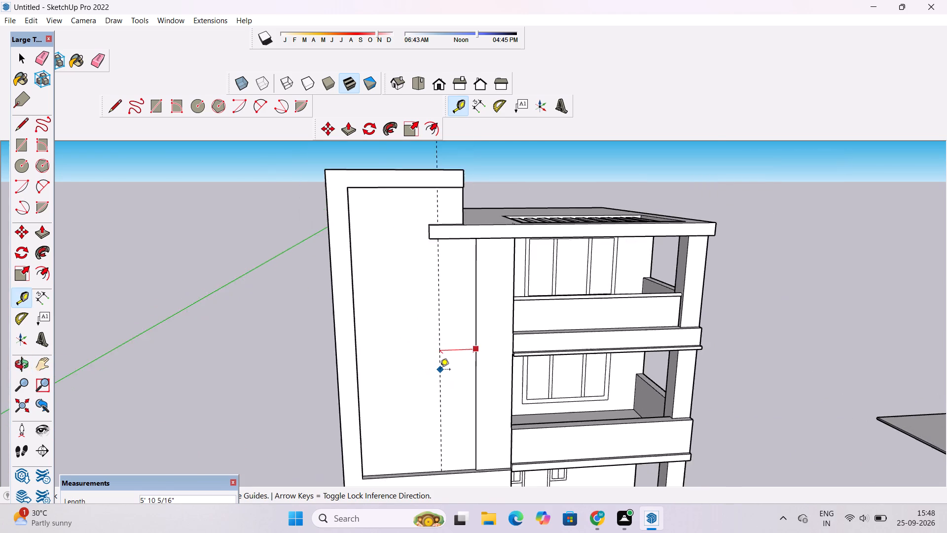
scroll(440, 370, "down", 3)
scroll(454, 361, "up", 6)
scroll(445, 358, "down", 3)
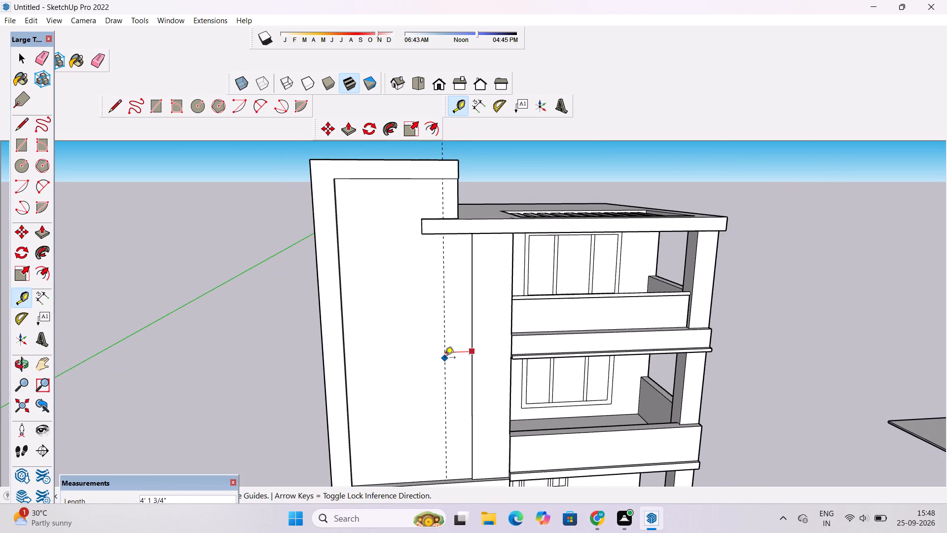
scroll(444, 356, "up", 1)
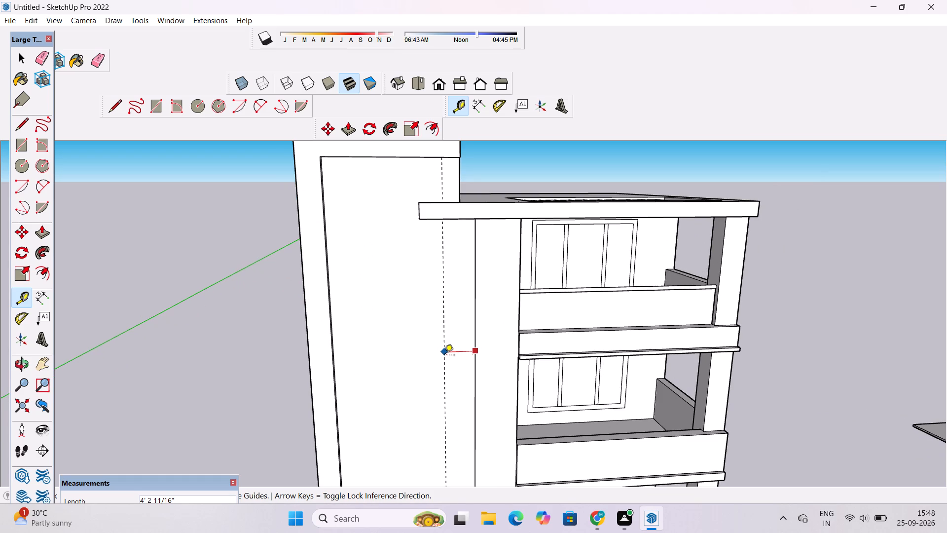
type("4'")
key("Return")
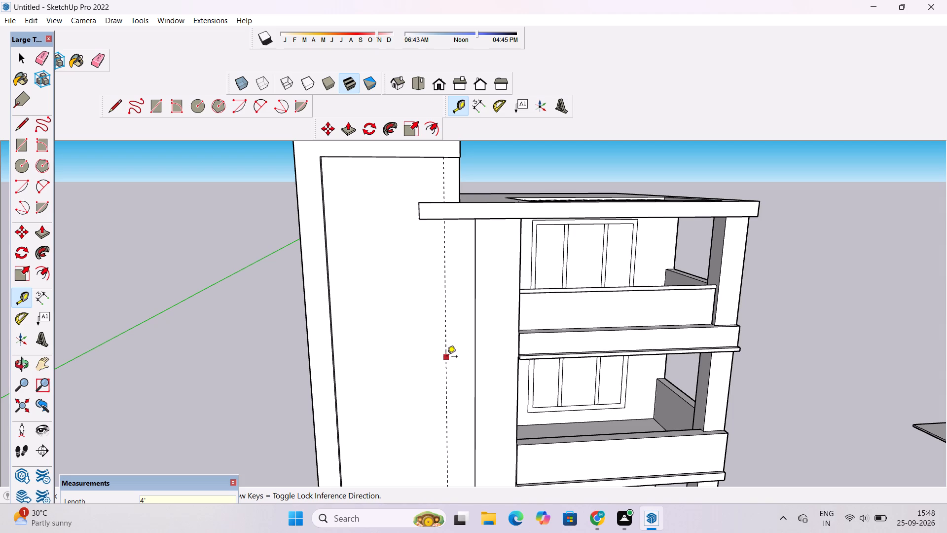
Add three more vertical guides across the inset area, away from the balconies, at successive spacings of 2.6', about 2' 6" and 2.6'.
left_click(447, 277)
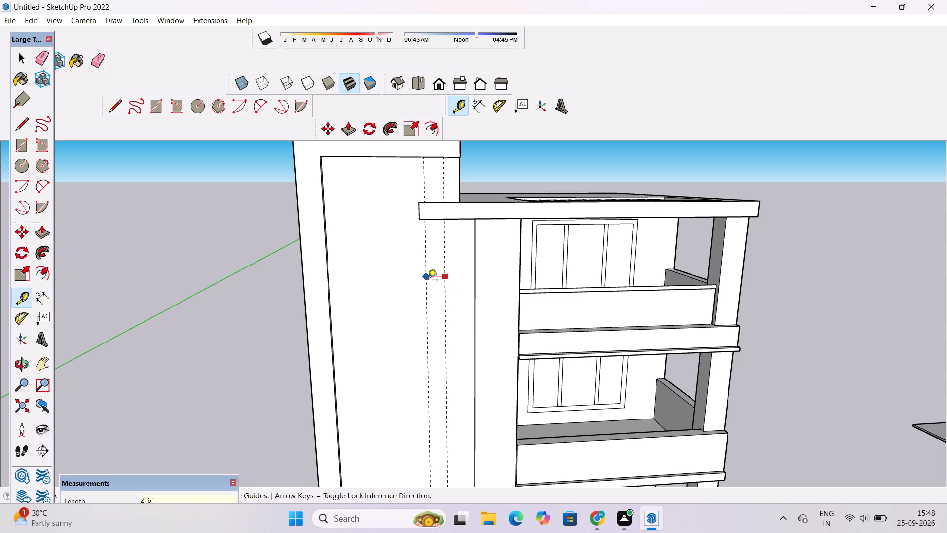
type("2.")
key("6")
key("apostrophe")
key("Return")
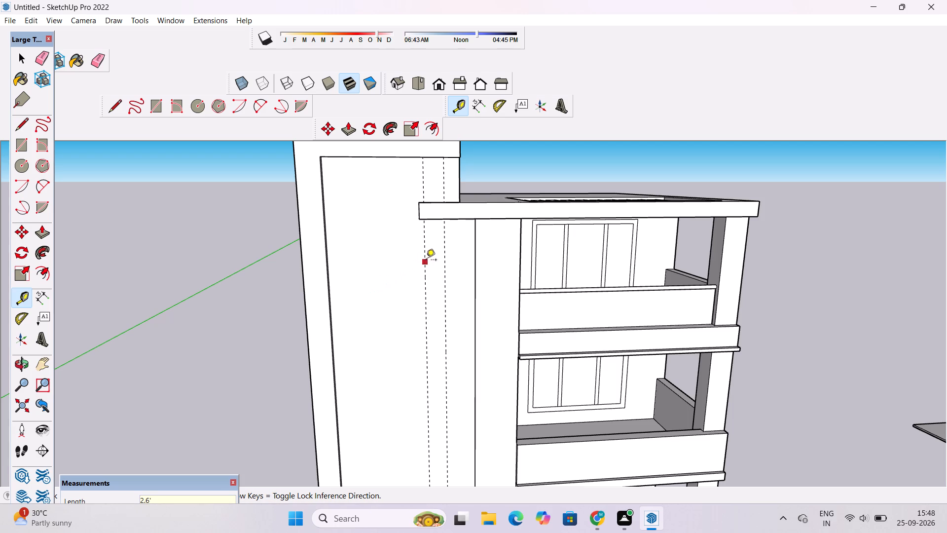
left_click(426, 257)
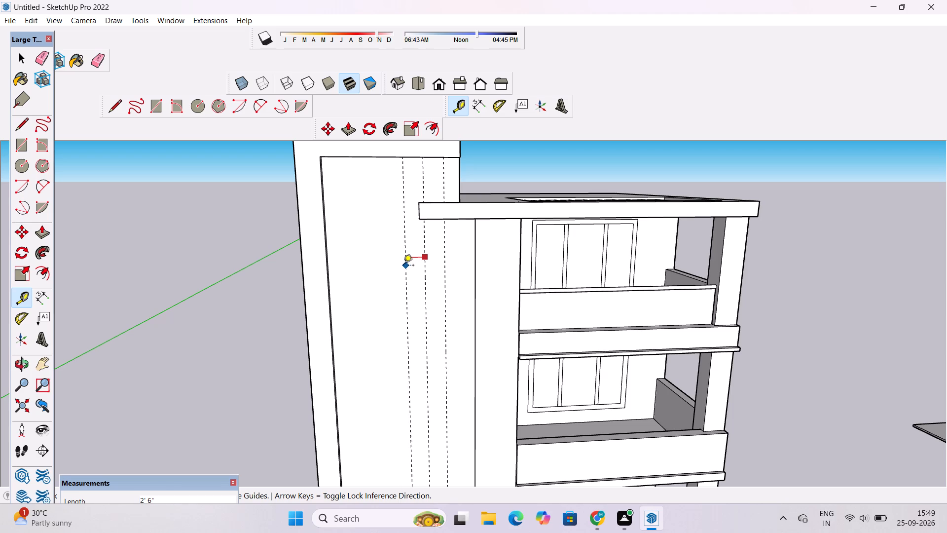
left_click(403, 266)
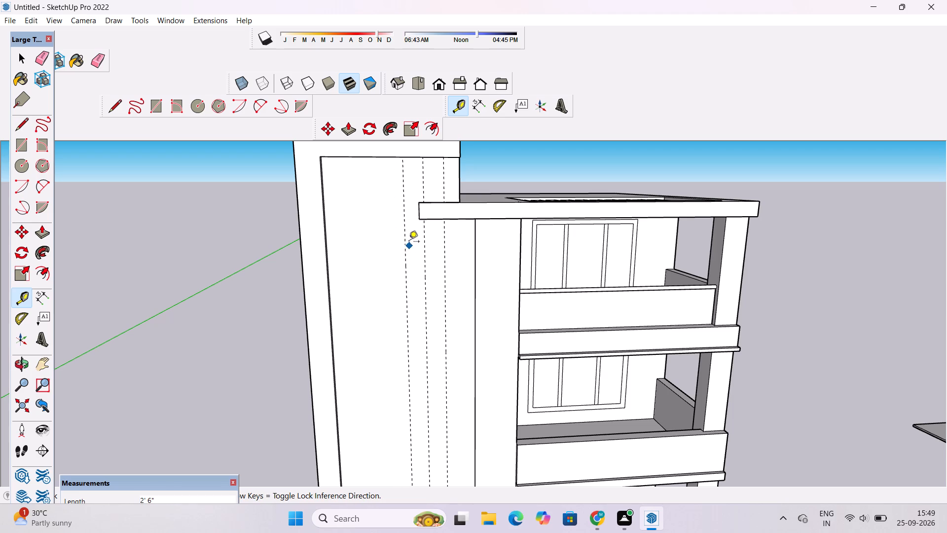
left_click(405, 238)
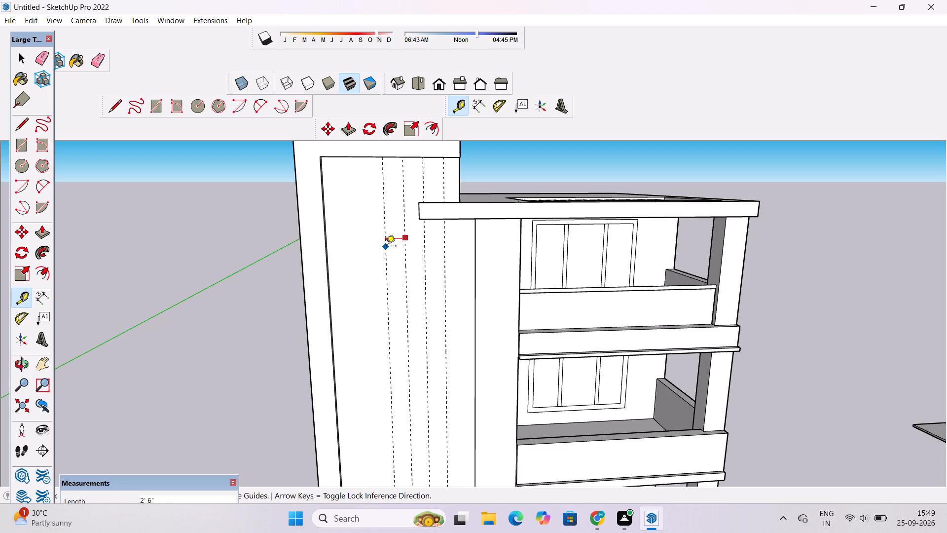
type("2.6'")
key("Return")
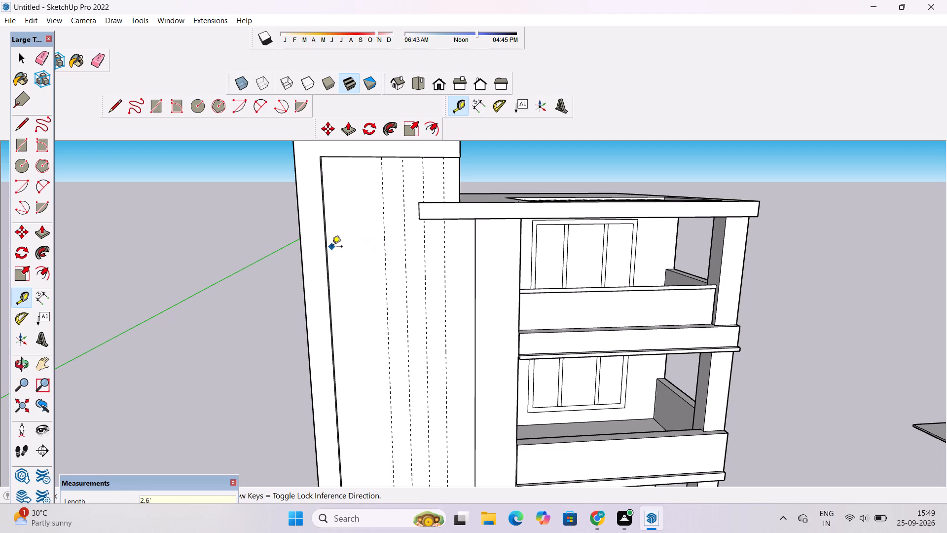
Push/Pull the end face of the roof-edge beam about 4' 5 9/16" across the tall wall to the guide farthest from the balconies.
scroll(337, 243, "down", 5)
scroll(395, 388, "up", 1)
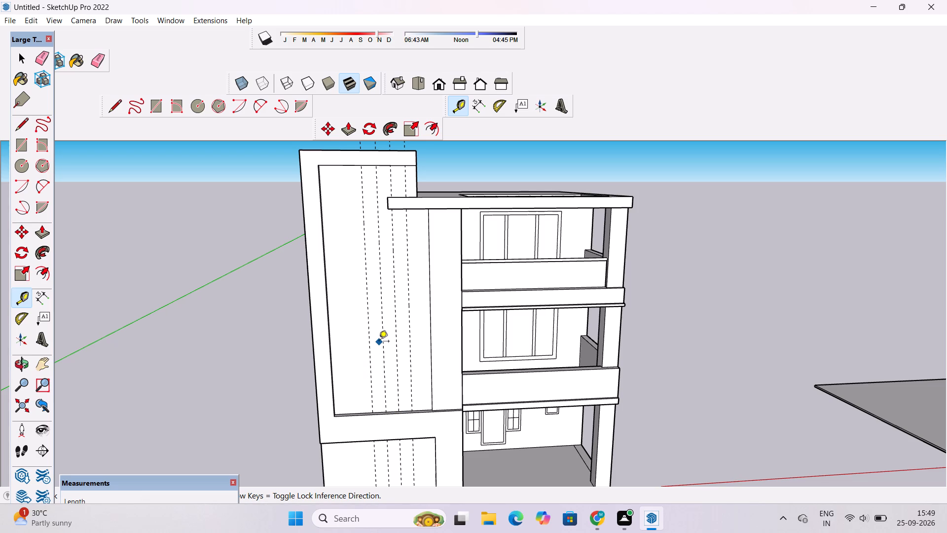
key("o")
left_click_drag(354, 346, 453, 383)
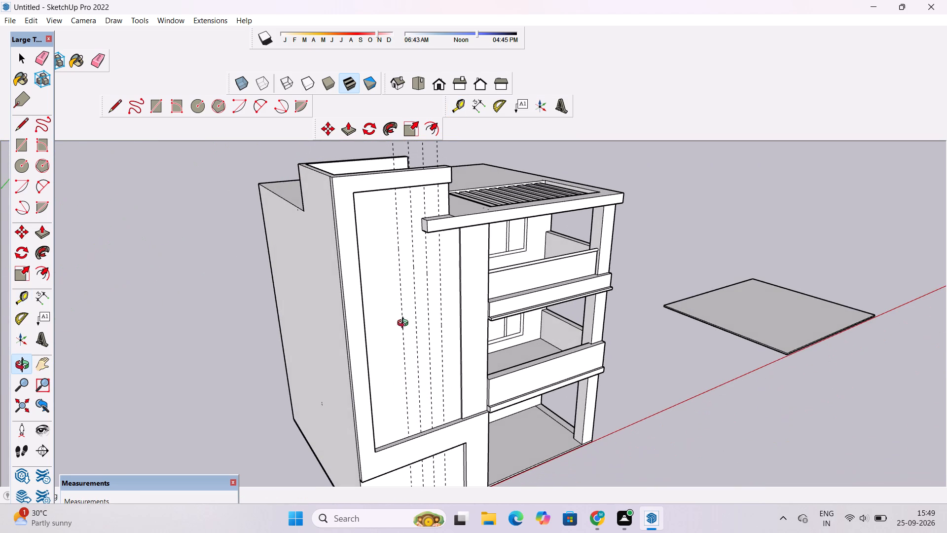
left_click_drag(401, 302, 375, 367, "shift")
scroll(397, 325, "up", 5)
left_click_drag(381, 298, 422, 302)
scroll(429, 296, "up", 2)
left_click_drag(430, 296, 423, 283, "shift")
key("p")
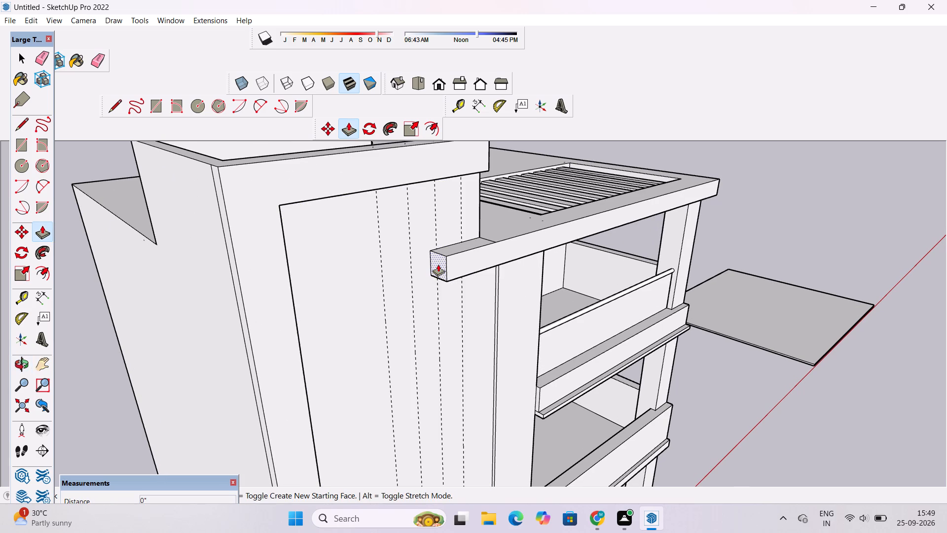
left_click(438, 264)
left_click(378, 253)
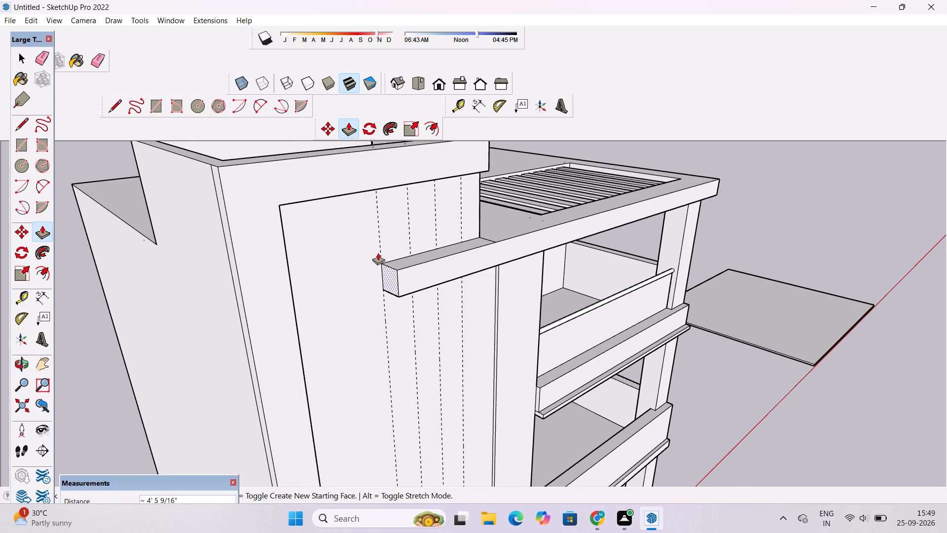
Push/Pull the same beam end a further 1' past the guide farthest from the balconies.
scroll(390, 289, "down", 2)
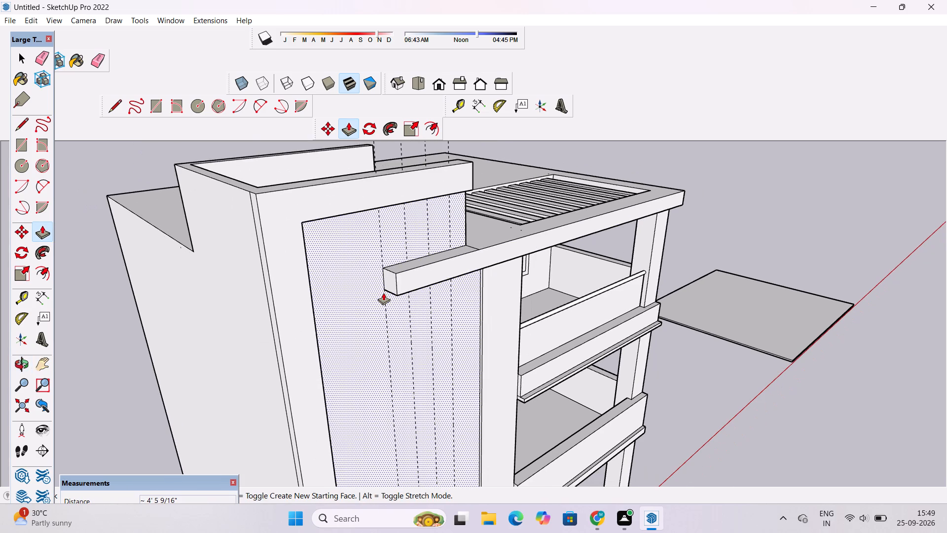
scroll(383, 293, "up", 2)
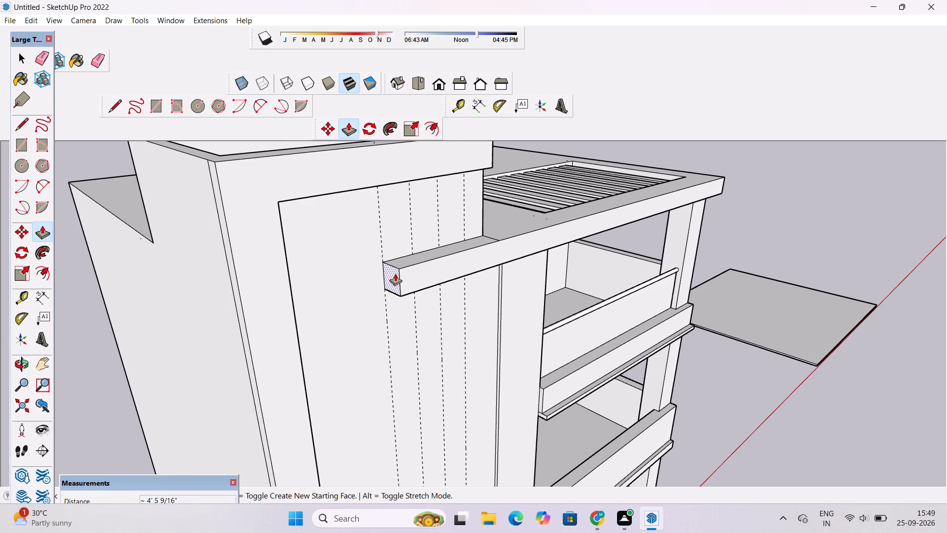
left_click(395, 273)
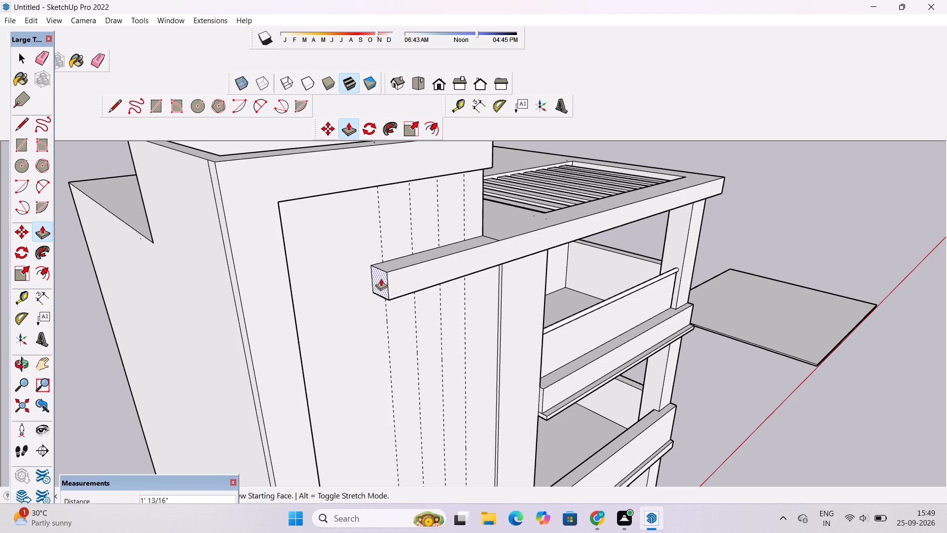
key("1")
key("apostrophe")
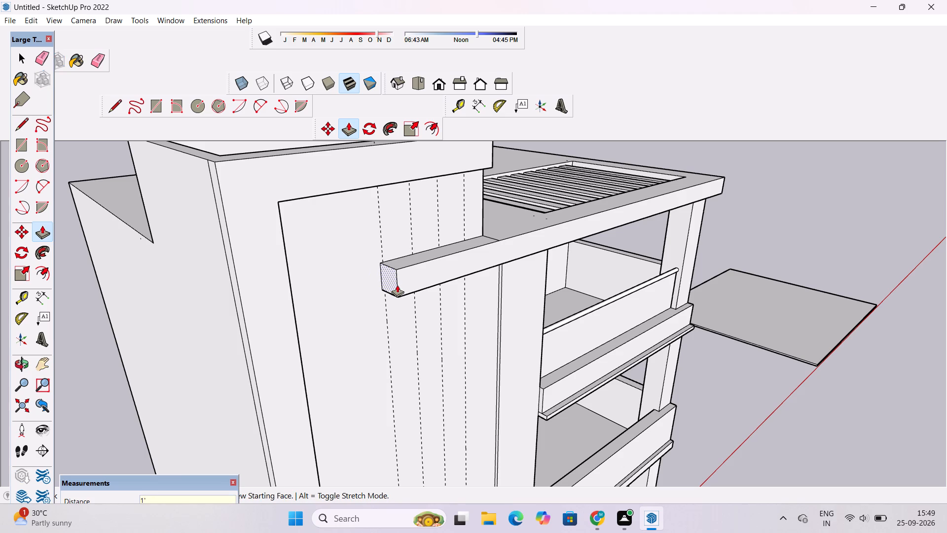
key("Return")
Examine the extended beam, the guides on the inset wall area and the front facade from several angles and distances.
key("o")
scroll(399, 290, "down", 3)
left_click_drag(395, 318, 366, 265)
scroll(428, 281, "down", 3)
left_click_drag(461, 320, 411, 288)
left_click_drag(399, 331, 411, 250, "shift")
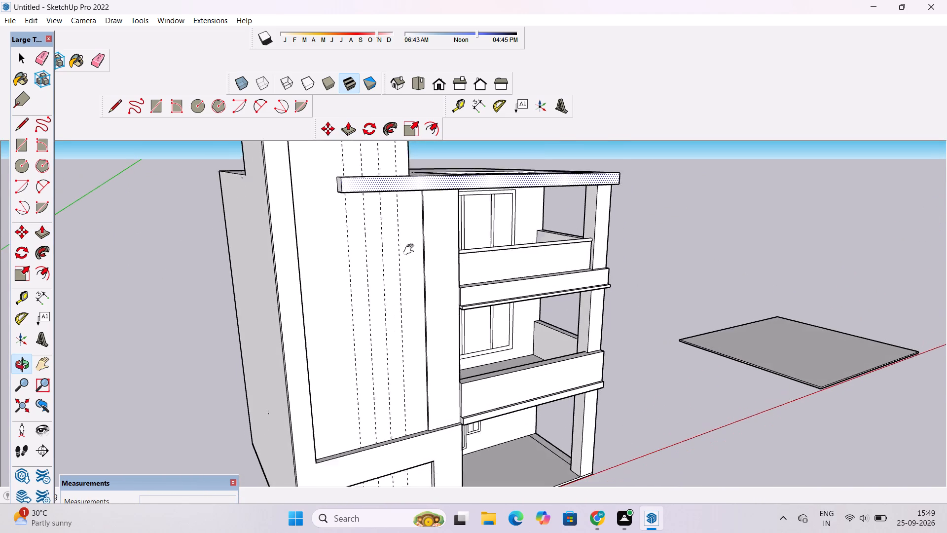
left_click_drag(411, 250, 412, 248, "shift")
scroll(426, 300, "up", 1)
left_click(422, 321)
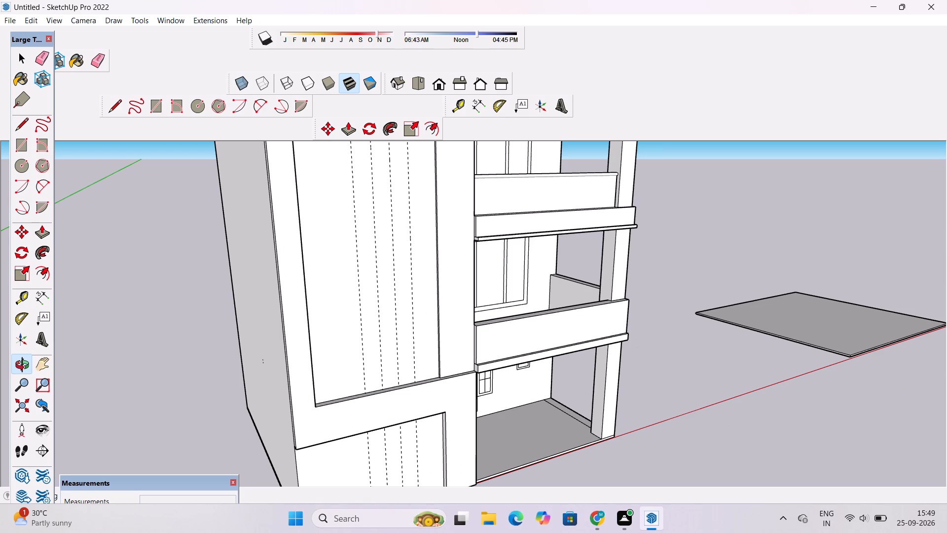
scroll(81, 465, "down", 4)
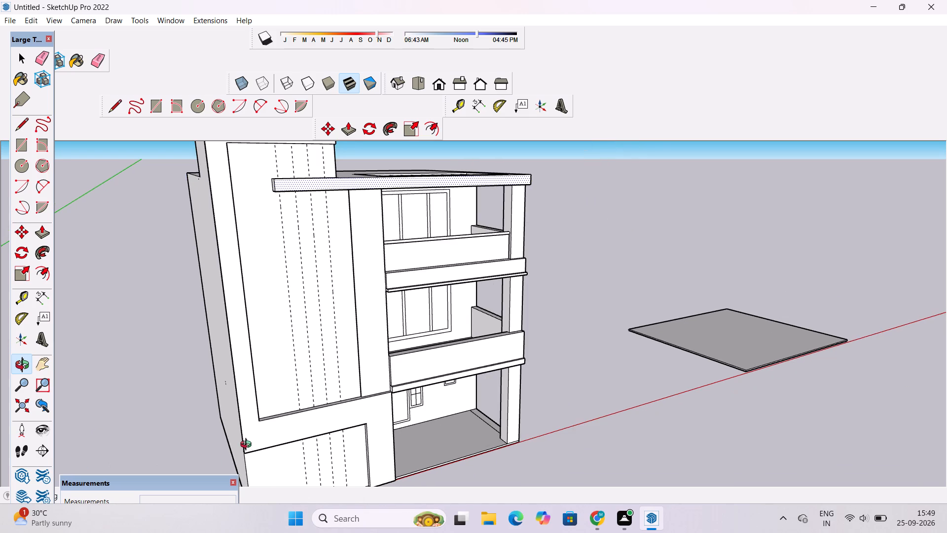
left_click_drag(248, 446, 305, 401, "shift")
left_click_drag(334, 387, 315, 400)
left_click_drag(307, 400, 314, 405, "shift")
scroll(318, 405, "up", 3)
scroll(324, 387, "down", 3)
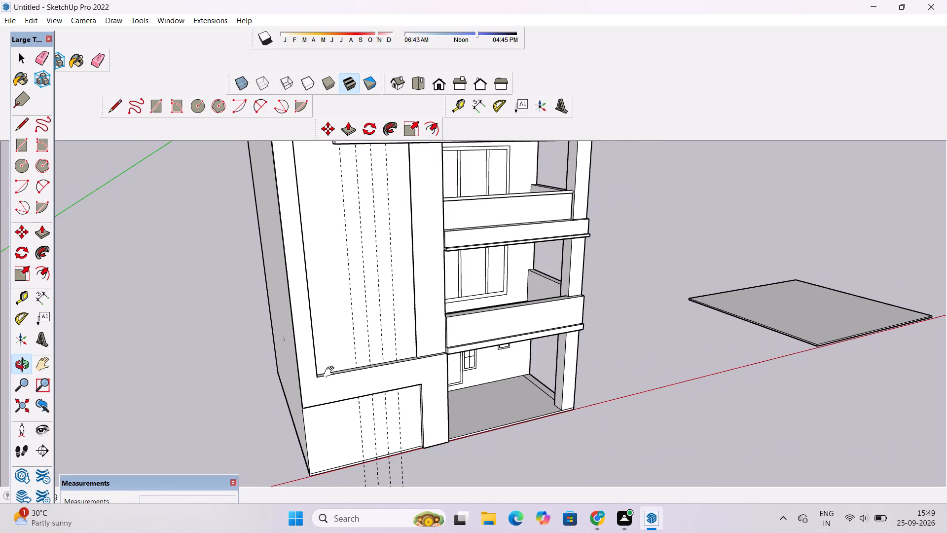
left_click_drag(333, 367, 362, 396, "shift")
left_click_drag(362, 396, 301, 338)
scroll(299, 335, "down", 4)
scroll(297, 333, "up", 2)
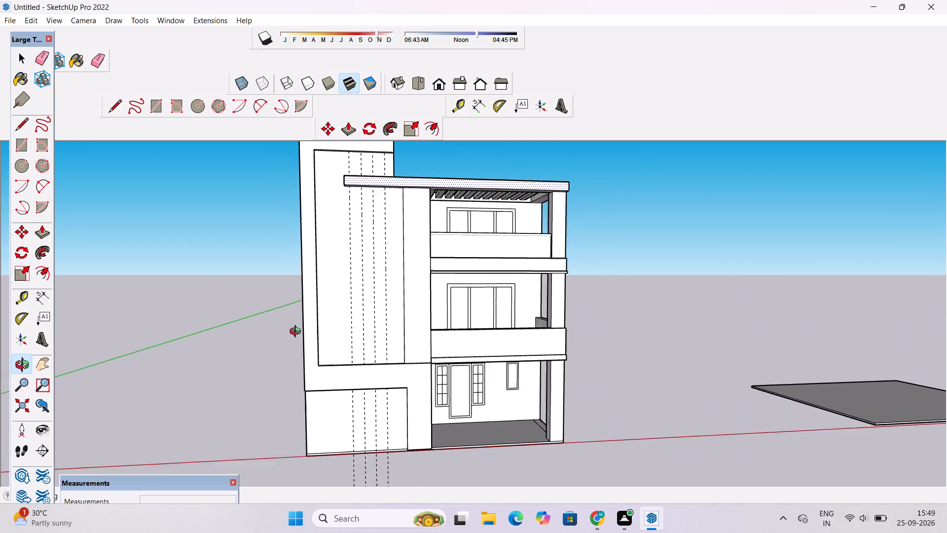
Draw a 39' 6" vertical line along the guide nearest the raised strip, from the inset area's bottom edge to the beam's underside.
scroll(297, 333, "up", 3)
left_click_drag(449, 407, 451, 471)
scroll(406, 392, "up", 3)
key("l")
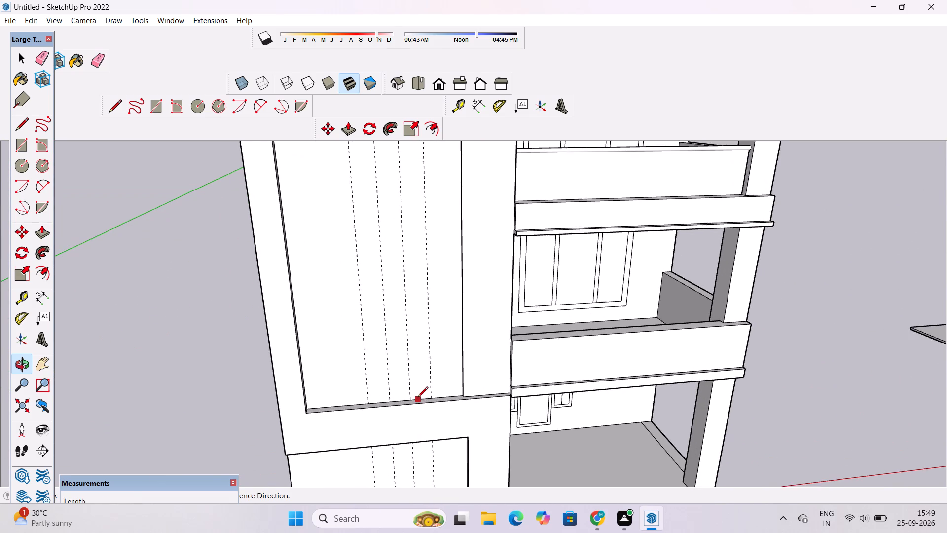
scroll(418, 399, "up", 8)
left_click(443, 401)
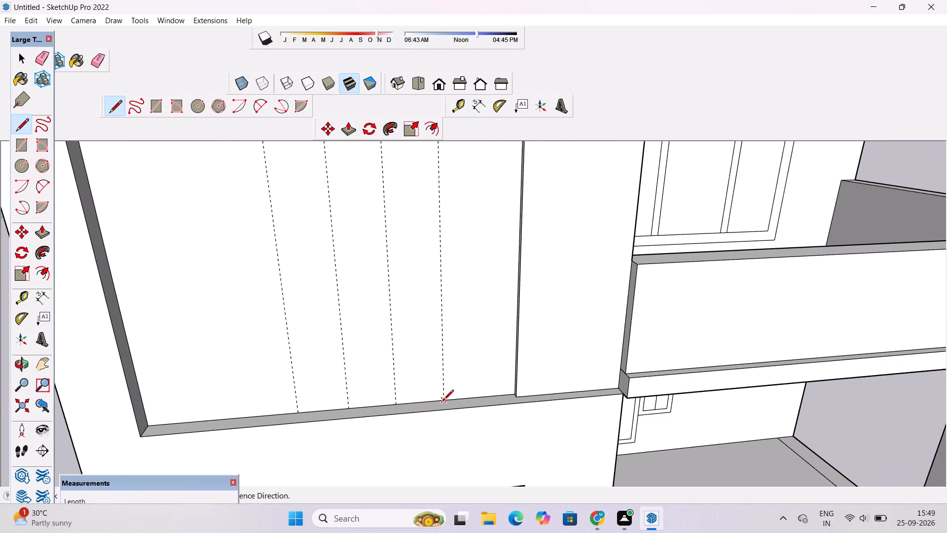
scroll(441, 383, "down", 15)
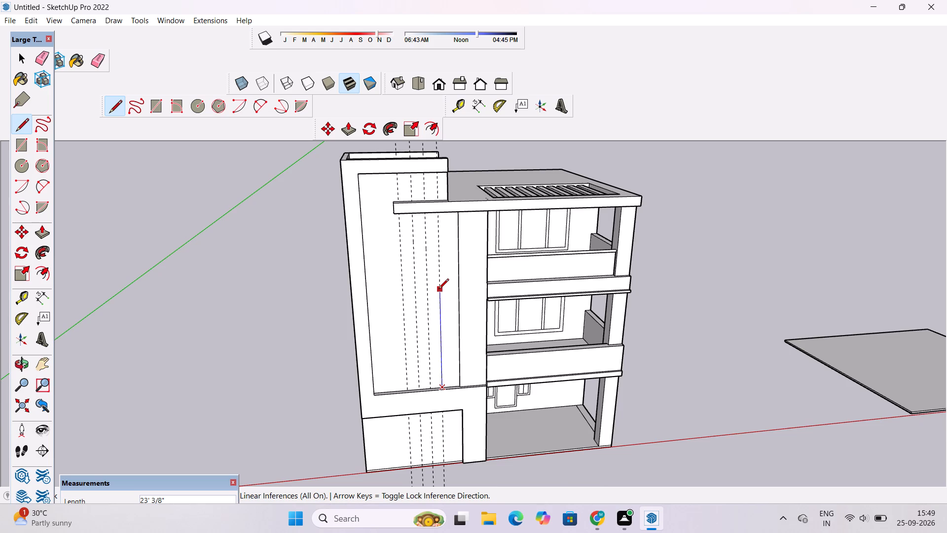
scroll(438, 290, "up", 2)
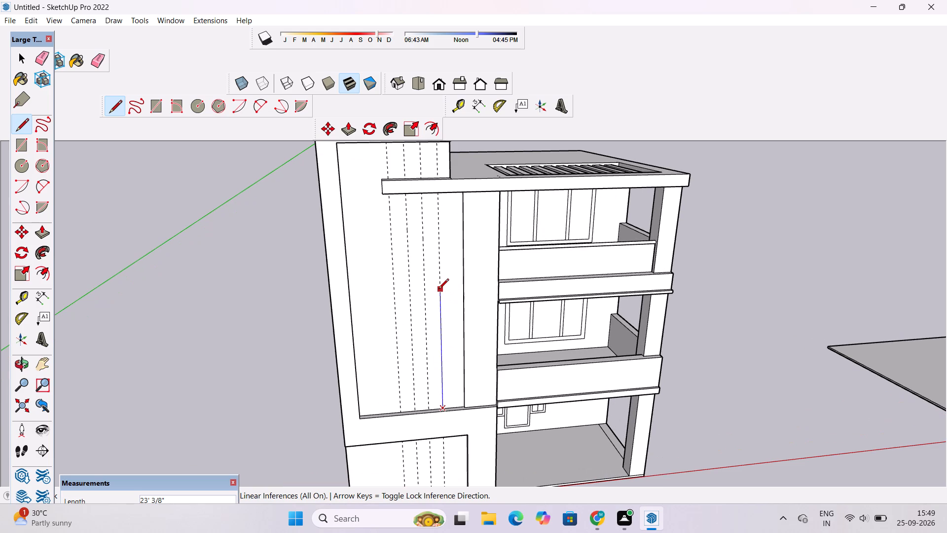
scroll(438, 290, "up", 3)
key("o")
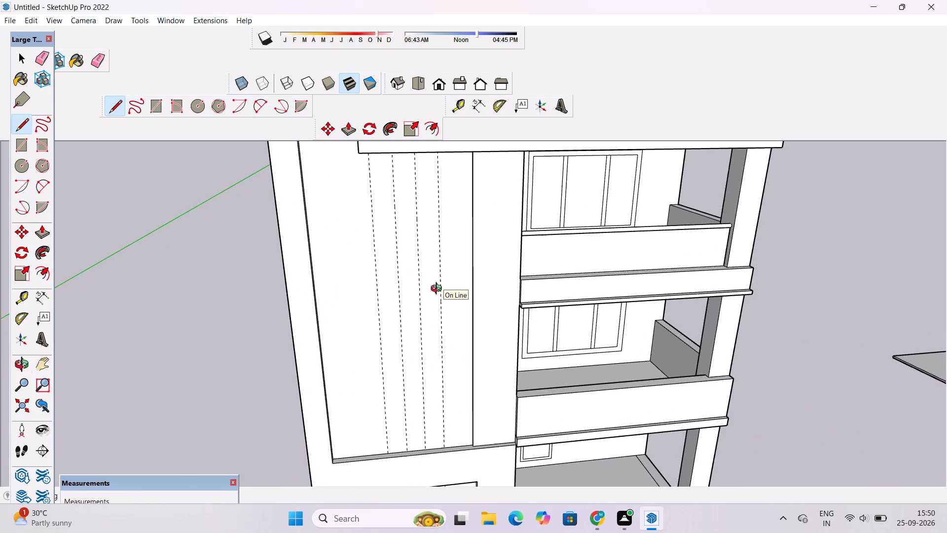
left_click_drag(443, 324, 444, 244)
left_click_drag(444, 242, 467, 274, "shift")
left_click_drag(466, 269, 470, 336, "shift")
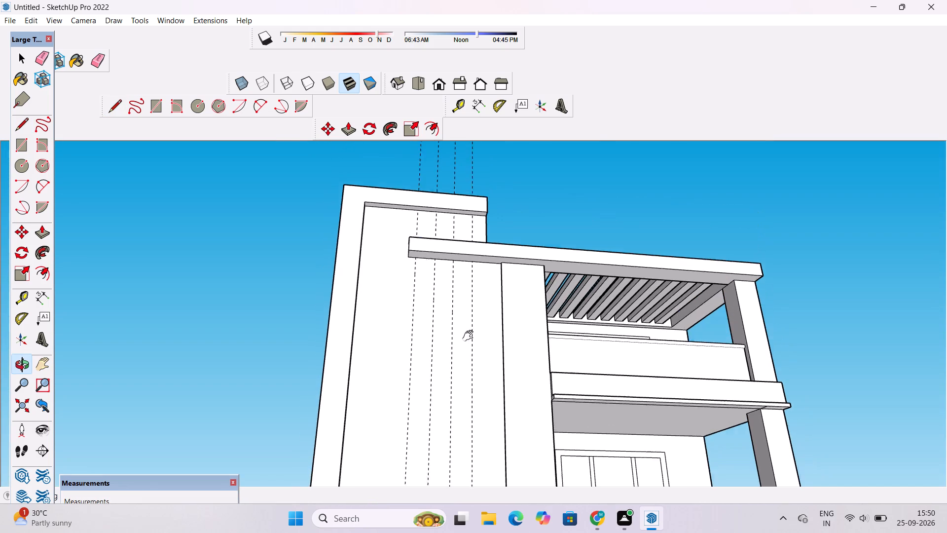
left_click_drag(470, 336, 470, 340, "shift")
key("l")
scroll(461, 312, "up", 1)
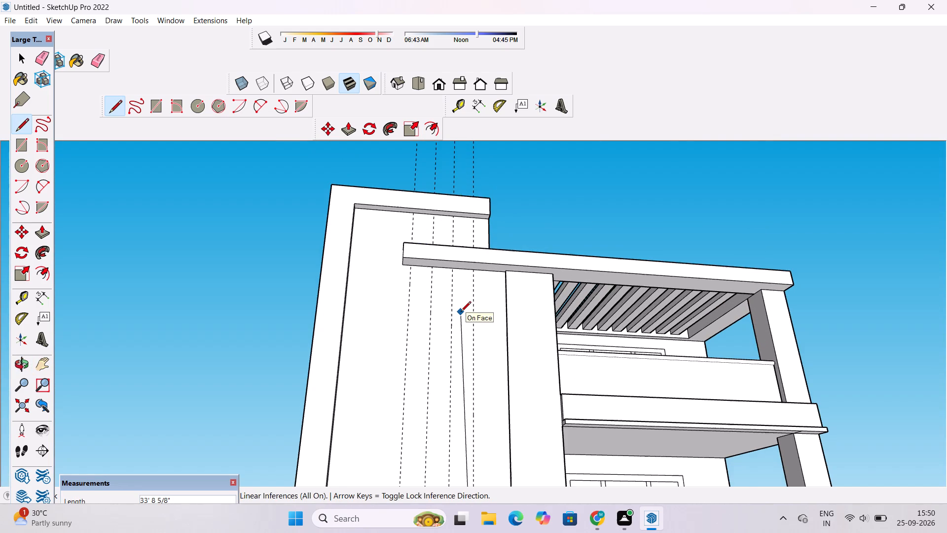
scroll(461, 312, "up", 2)
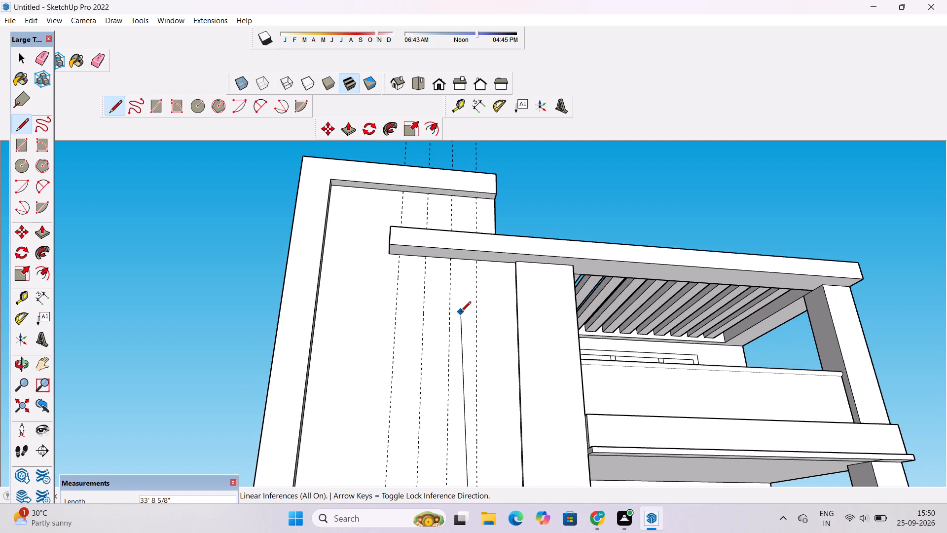
scroll(461, 312, "up", 3)
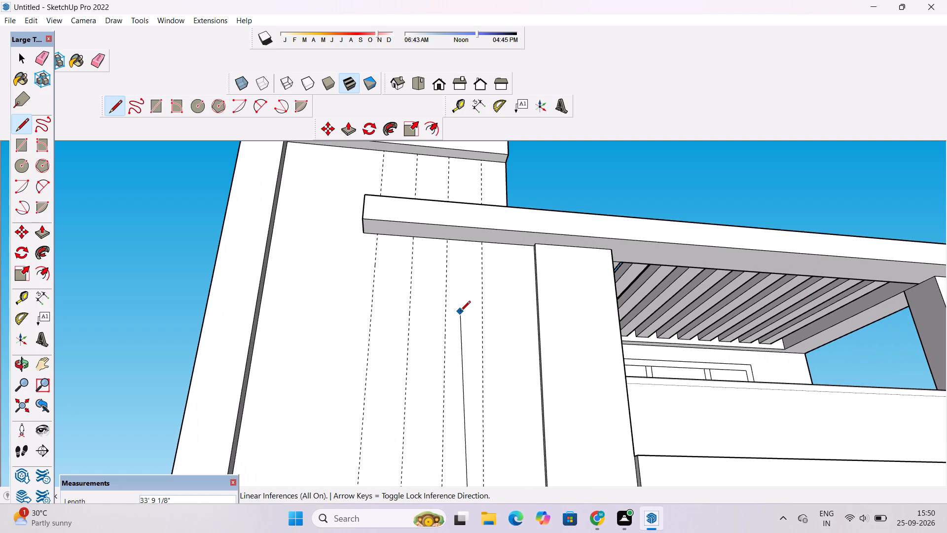
scroll(460, 312, "up", 3)
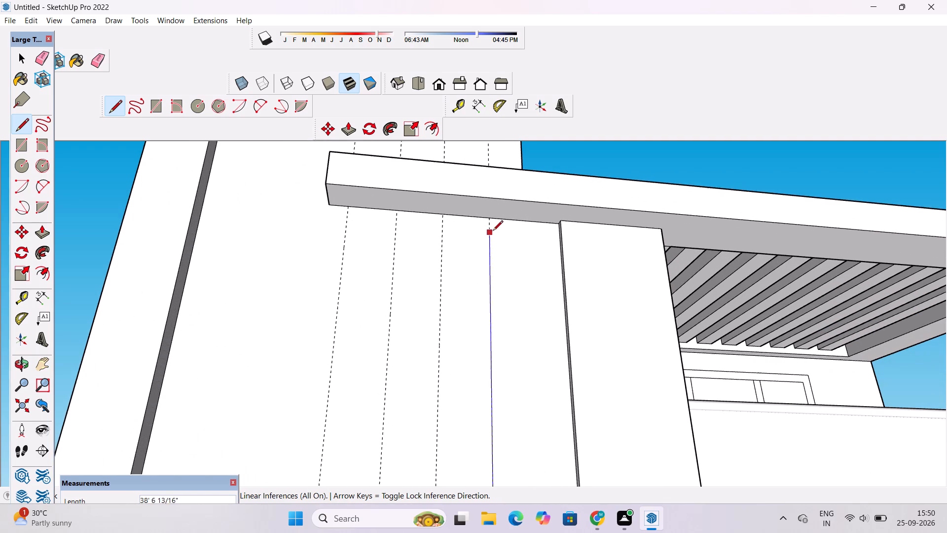
left_click(489, 217)
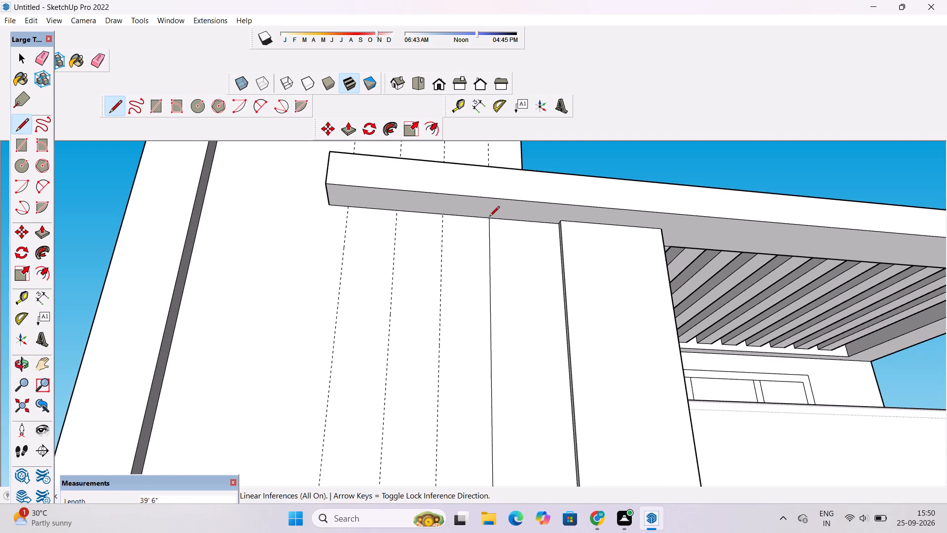
Draw a 39' 6" vertical line along the second guide from the raised strip, between the beam's underside and the inset area's bottom edge.
left_click(443, 217)
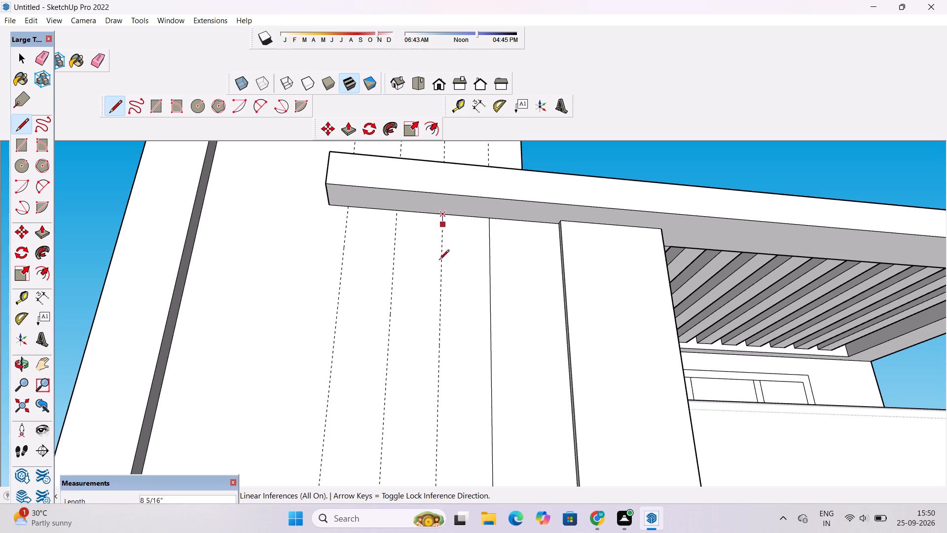
scroll(439, 274, "down", 6)
scroll(440, 274, "up", 1)
scroll(440, 275, "down", 9)
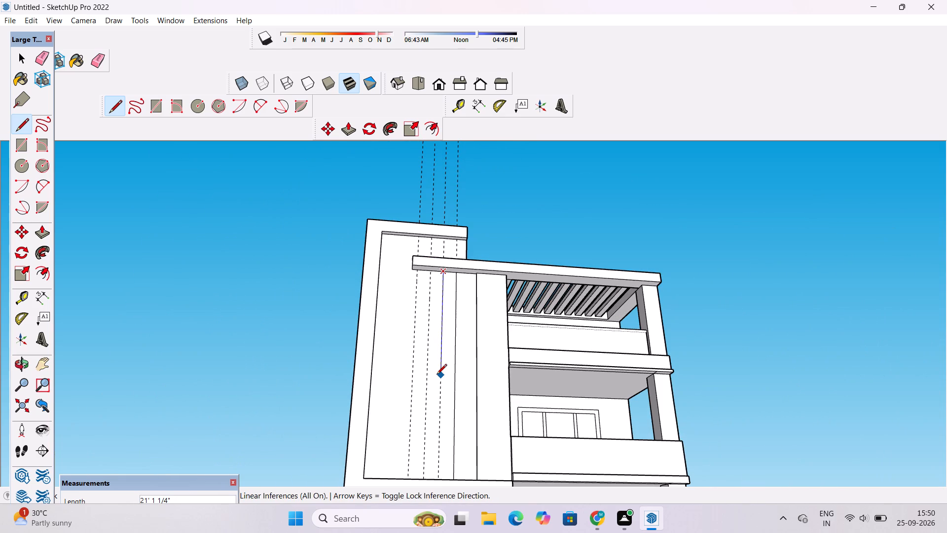
key("o")
left_click_drag(437, 375, 440, 525)
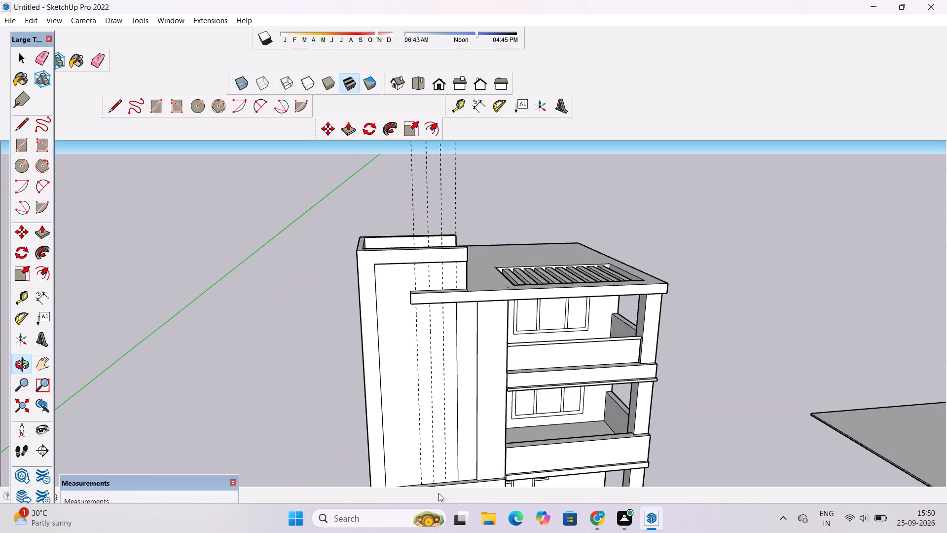
left_click_drag(437, 477, 424, 346, "shift")
scroll(424, 345, "up", 3)
left_click_drag(426, 367, 428, 394)
scroll(428, 356, "up", 4)
left_click_drag(430, 370, 432, 383)
scroll(432, 376, "up", 4)
key("l")
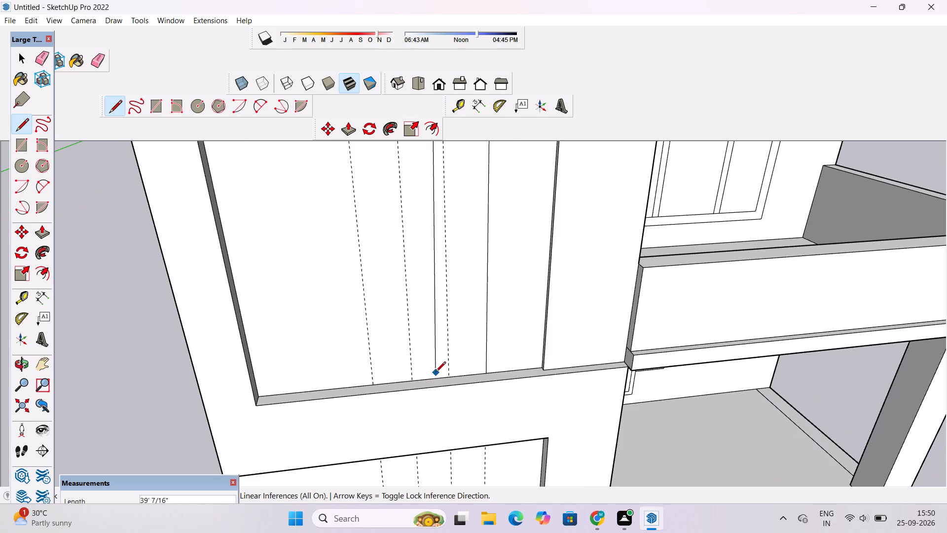
scroll(436, 373, "up", 2)
left_click(452, 380)
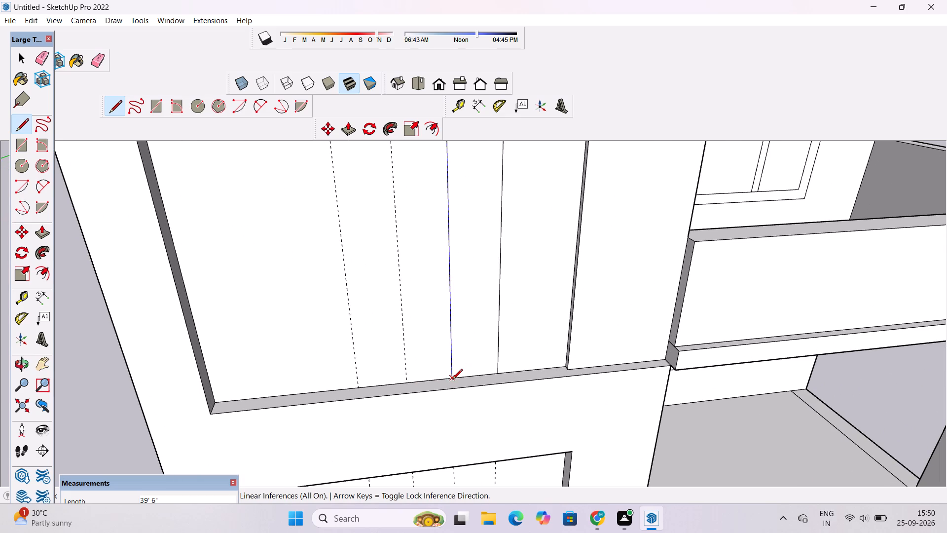
Draw a 39' 6" vertical line along the third guide from the raised strip, from the inset area's bottom edge to the beam's underside.
left_click(408, 381)
scroll(406, 351, "down", 16)
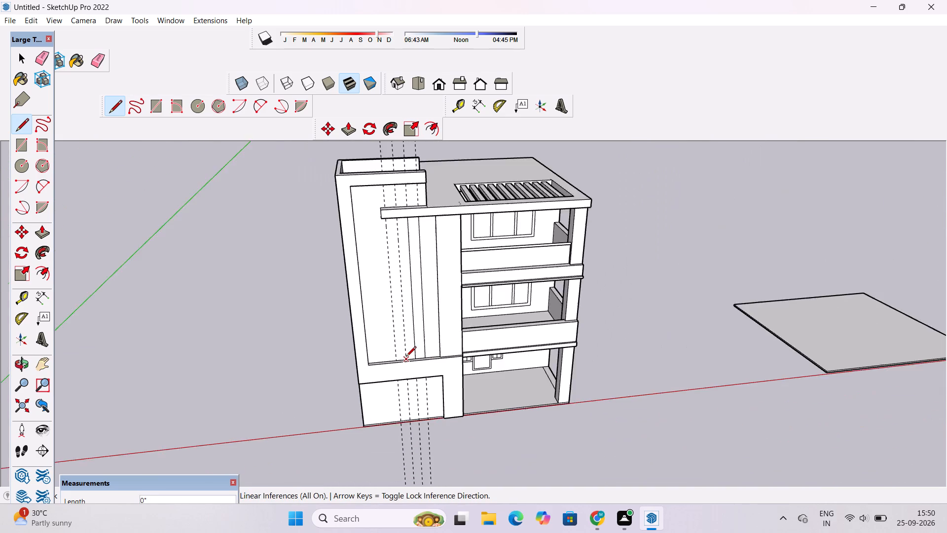
scroll(406, 357, "down", 4)
scroll(402, 259, "up", 13)
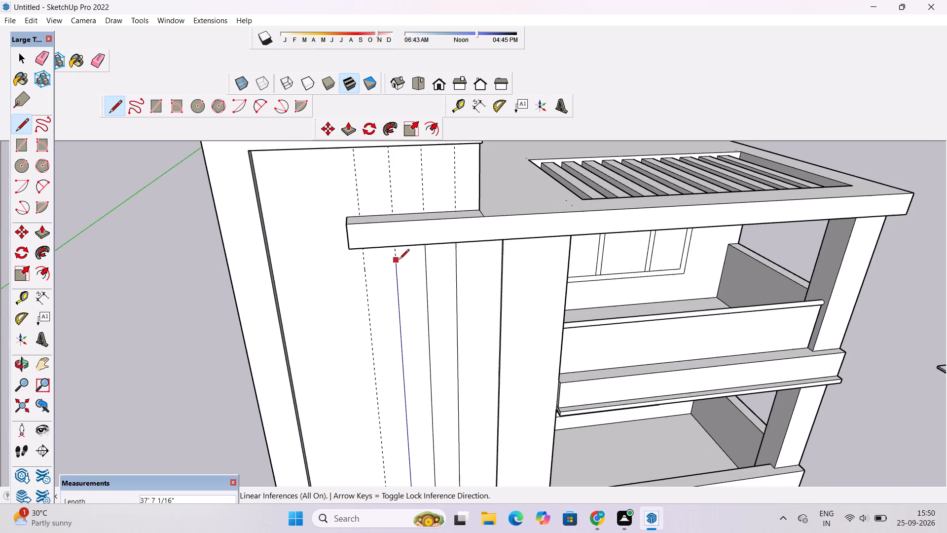
scroll(399, 260, "up", 4)
key("o")
left_click_drag(395, 266, 390, 216)
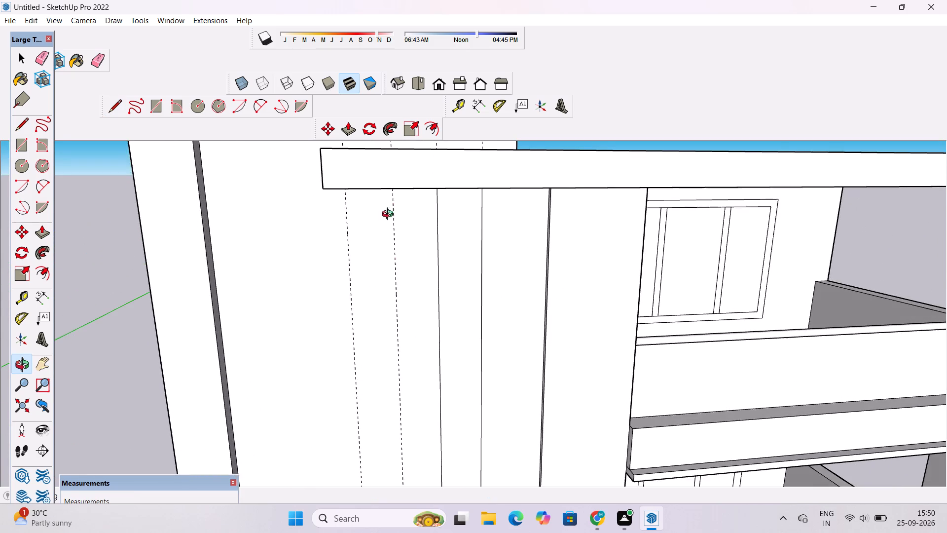
left_click_drag(384, 226, 417, 349, "shift")
left_click_drag(415, 348, 414, 243)
key("l")
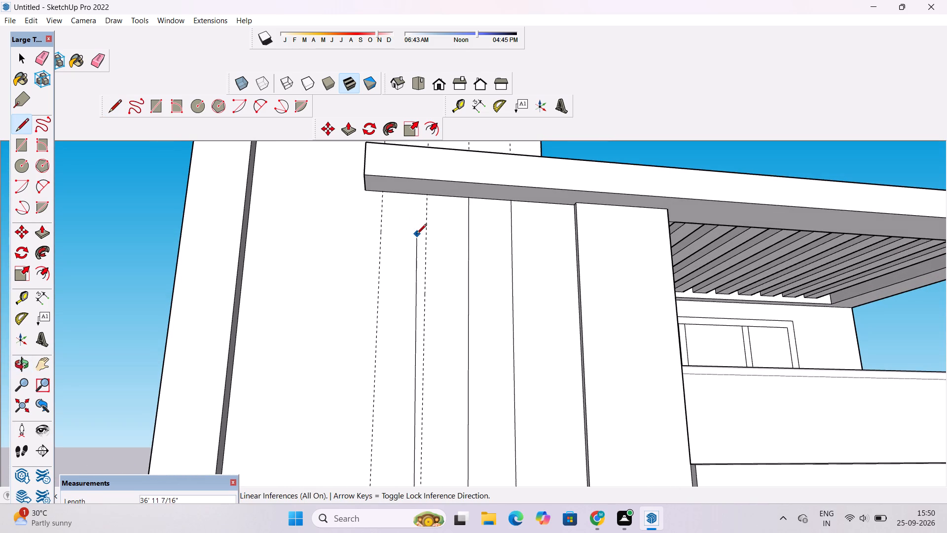
left_click(429, 197)
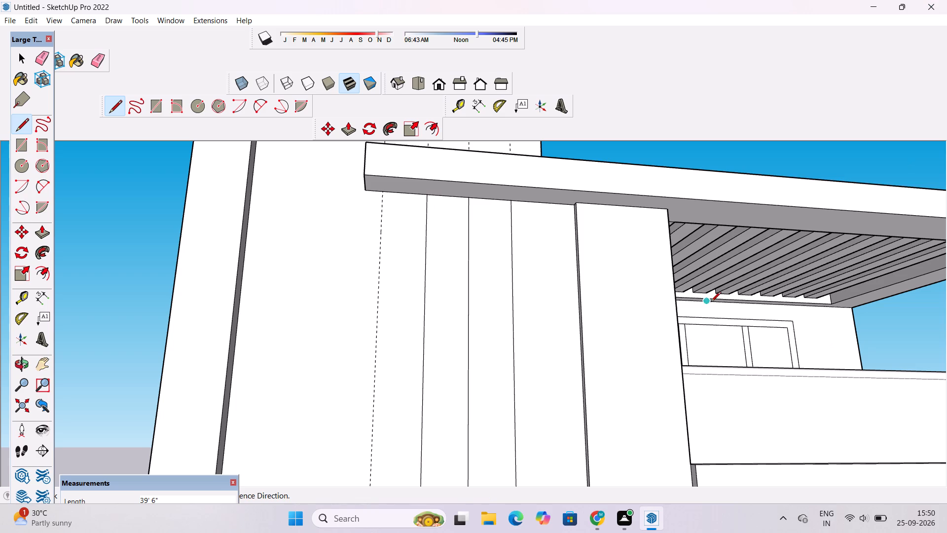
scroll(469, 283, "down", 5)
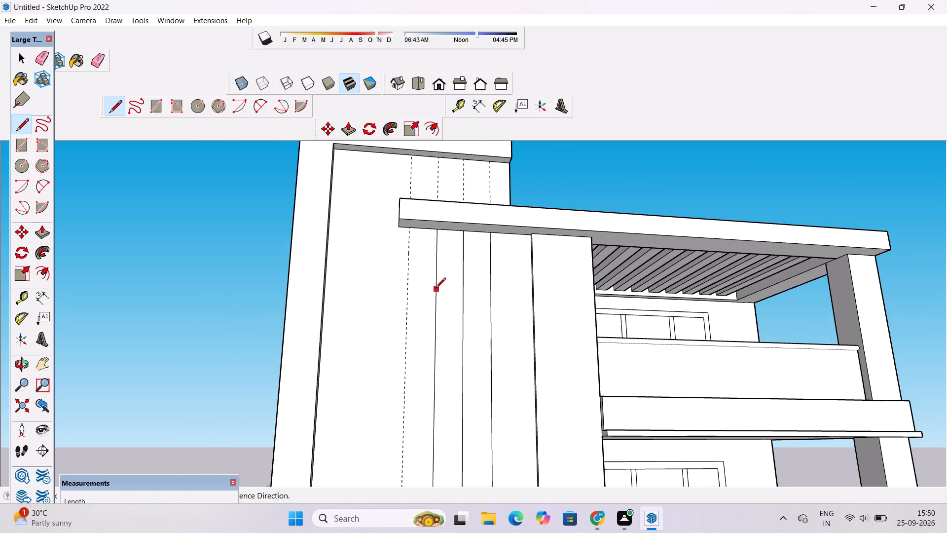
Draw a 39' 6" vertical line along the fourth guide from the raised strip, from the beam's underside to the inset area's bottom edge.
scroll(407, 232, "up", 2)
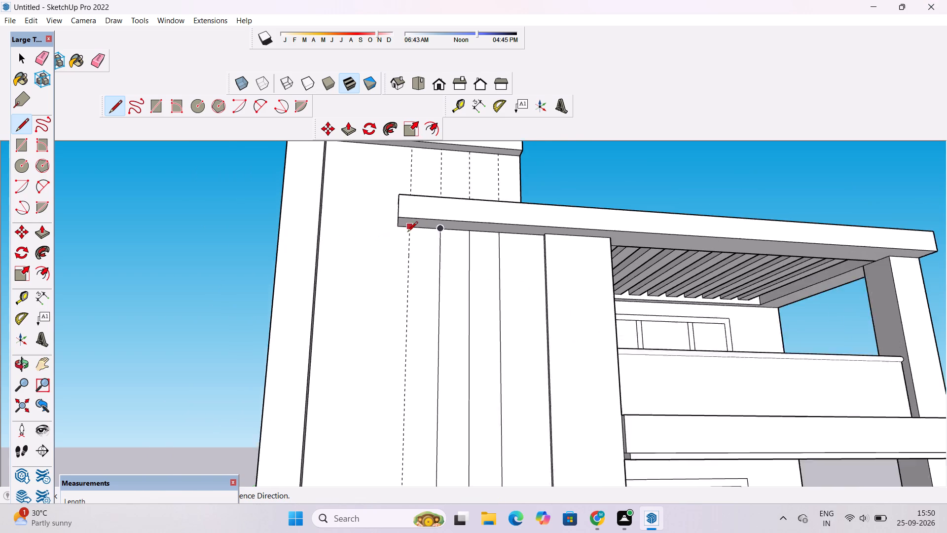
scroll(407, 232, "up", 3)
left_click(410, 226)
scroll(407, 265, "down", 10)
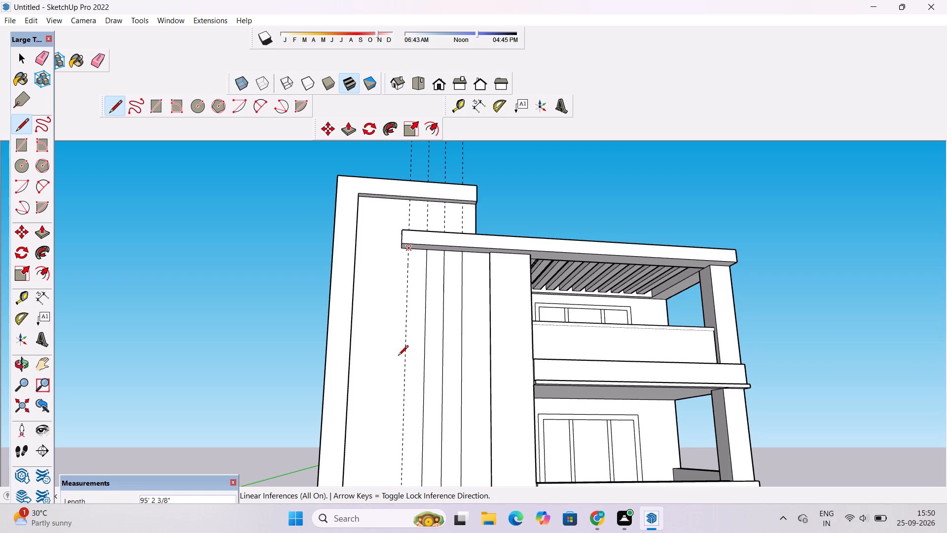
scroll(397, 351, "down", 4)
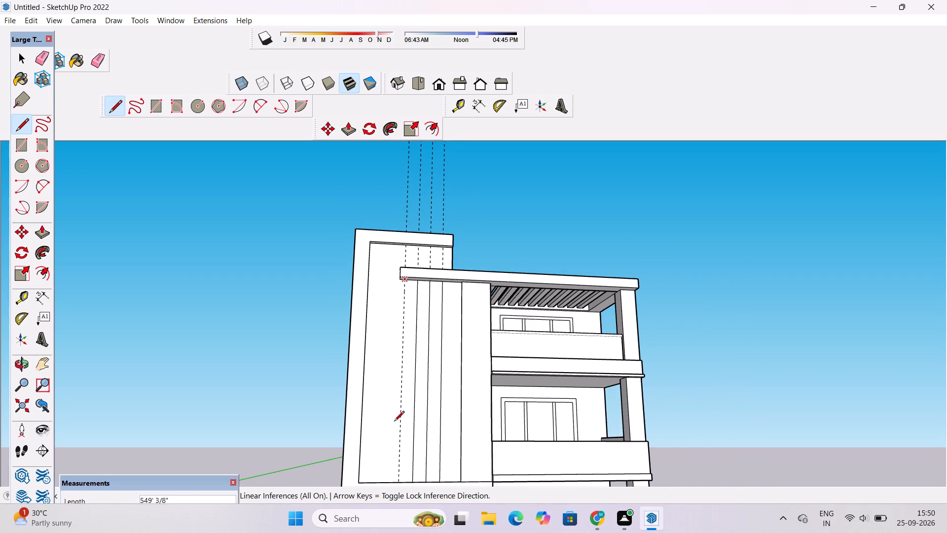
scroll(394, 422, "down", 1)
key("o")
left_click_drag(394, 442, 408, 532)
left_click_drag(416, 488, 386, 313, "shift")
left_click_drag(428, 422, 404, 271, "shift")
left_click_drag(402, 359, 421, 467)
scroll(427, 385, "up", 8)
left_click_drag(406, 383, 412, 441)
left_click_drag(387, 423, 450, 401, "shift")
scroll(443, 390, "up", 2)
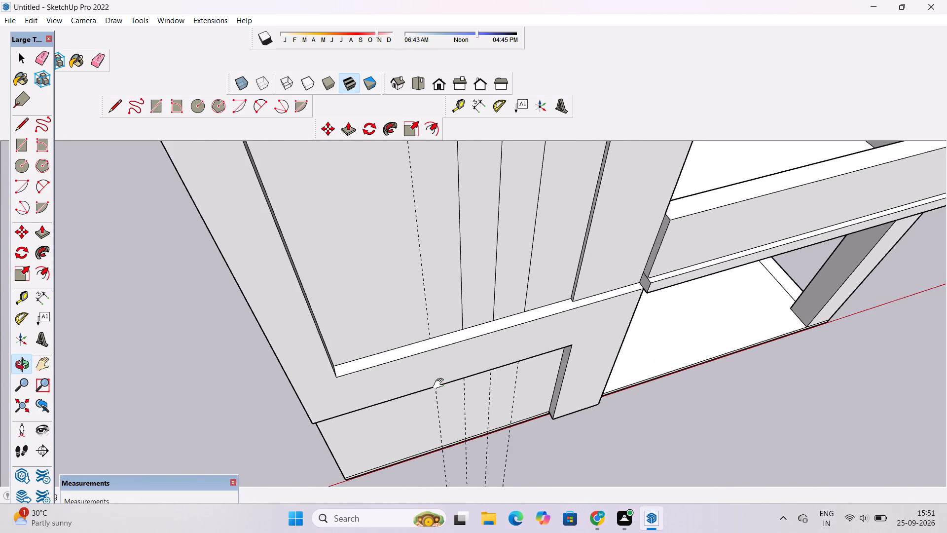
left_click_drag(440, 384, 433, 432, "shift")
key("l")
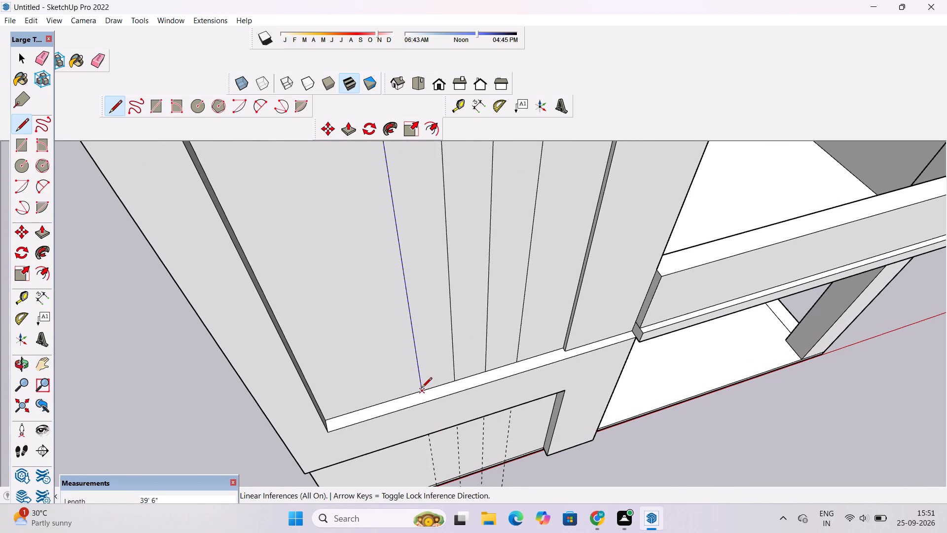
scroll(422, 388, "up", 2)
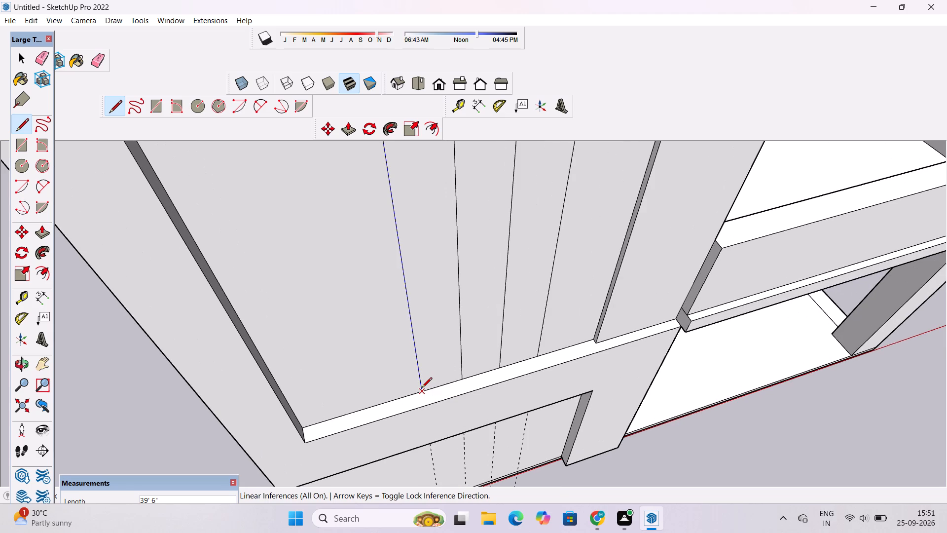
left_click(422, 388)
key("space")
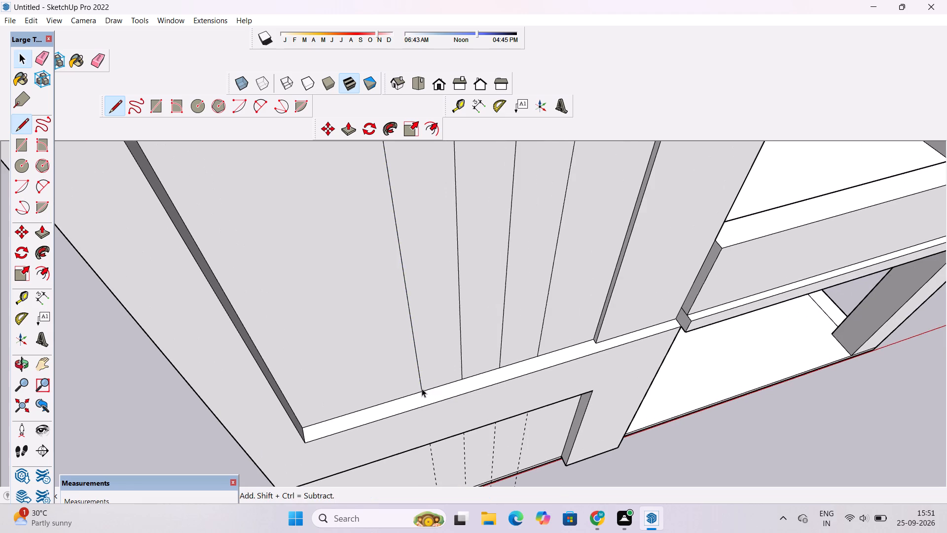
Erase the four vertical dashed guides running through the tall front wall's inset area.
type("o")
scroll(422, 388, "down", 7)
left_click_drag(438, 419, 439, 331)
scroll(435, 326, "down", 4)
left_click_drag(456, 391, 437, 312)
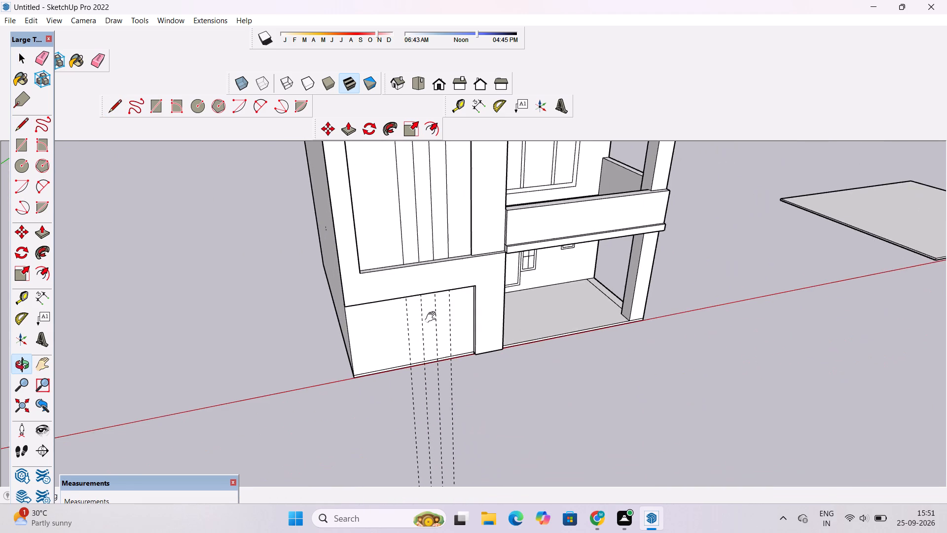
scroll(429, 329, "down", 4)
left_click_drag(452, 381, 452, 286, "shift")
key("e")
left_click_drag(479, 315, 429, 355)
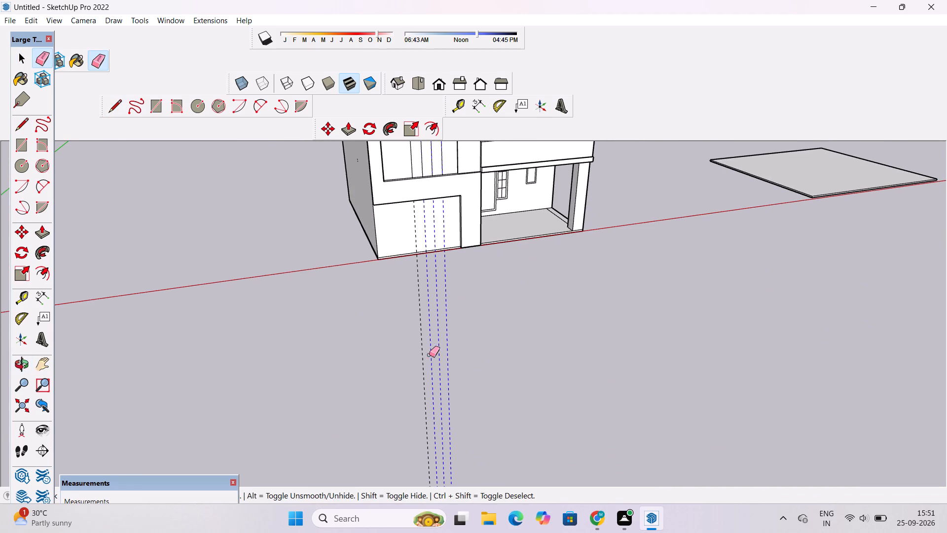
left_click_drag(429, 355, 441, 409)
Examine the lined inset area, the extended beam, the pergola and the front facade from several angles and distances.
key("o")
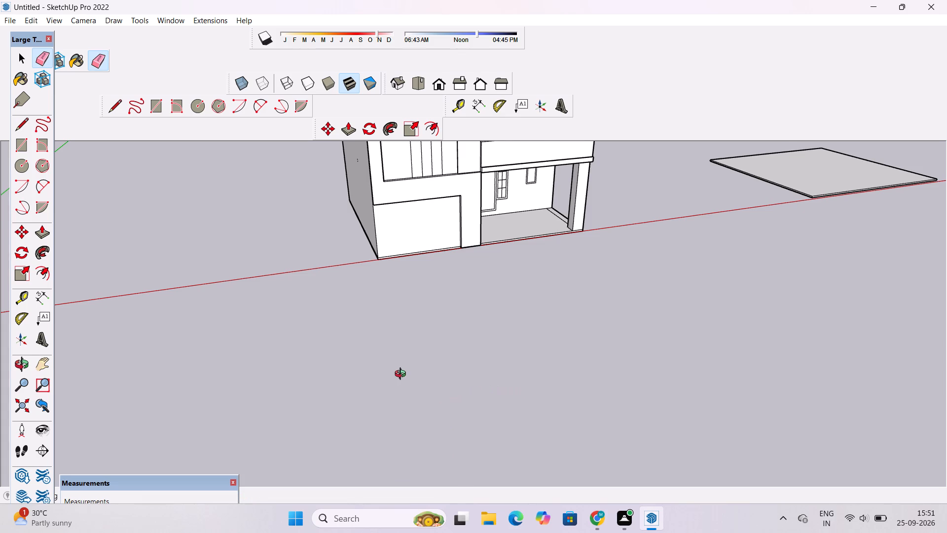
scroll(402, 375, "down", 1)
left_click_drag(400, 335, 458, 532, "shift")
scroll(465, 264, "up", 6)
left_click_drag(534, 285, 451, 224)
left_click_drag(449, 229, 440, 302, "shift")
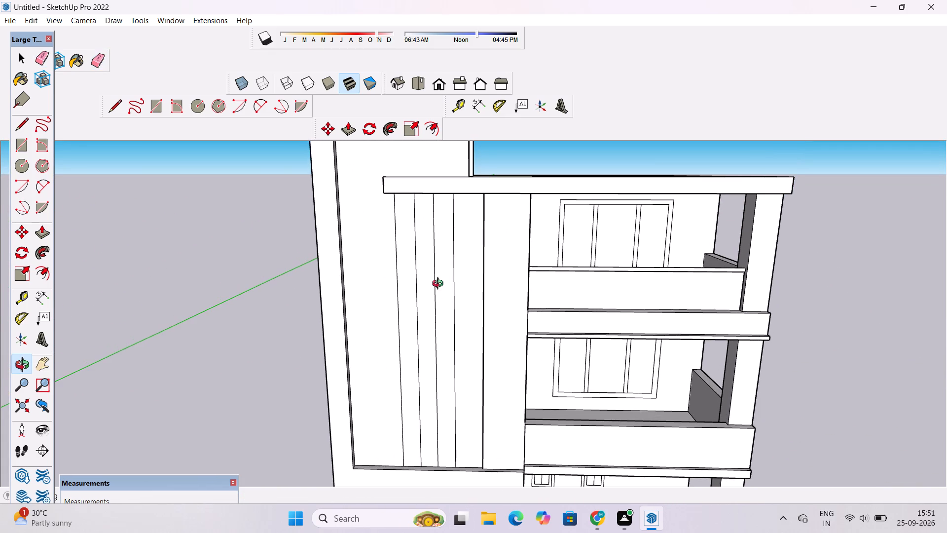
left_click_drag(443, 271, 437, 344, "shift")
left_click_drag(474, 260, 237, 289)
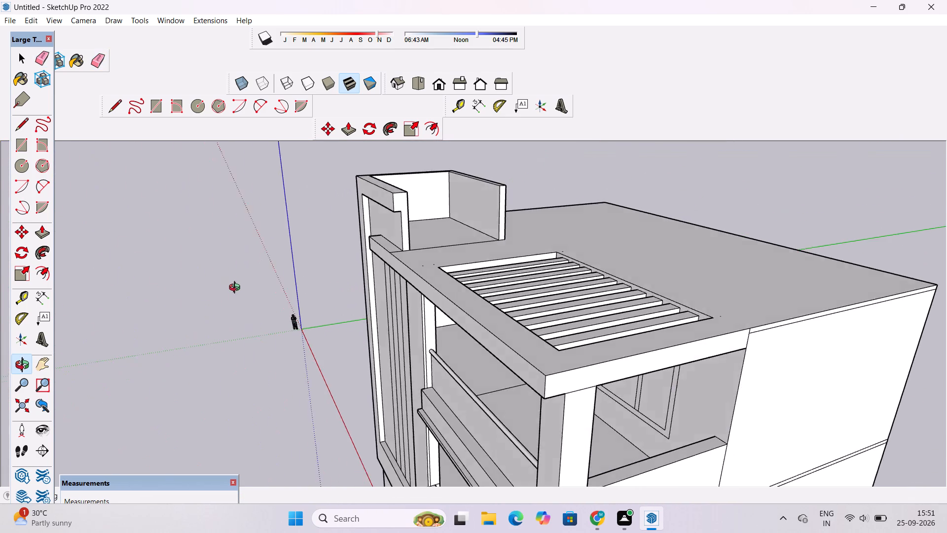
left_click_drag(237, 289, 467, 289)
left_click_drag(461, 324, 454, 289, "shift")
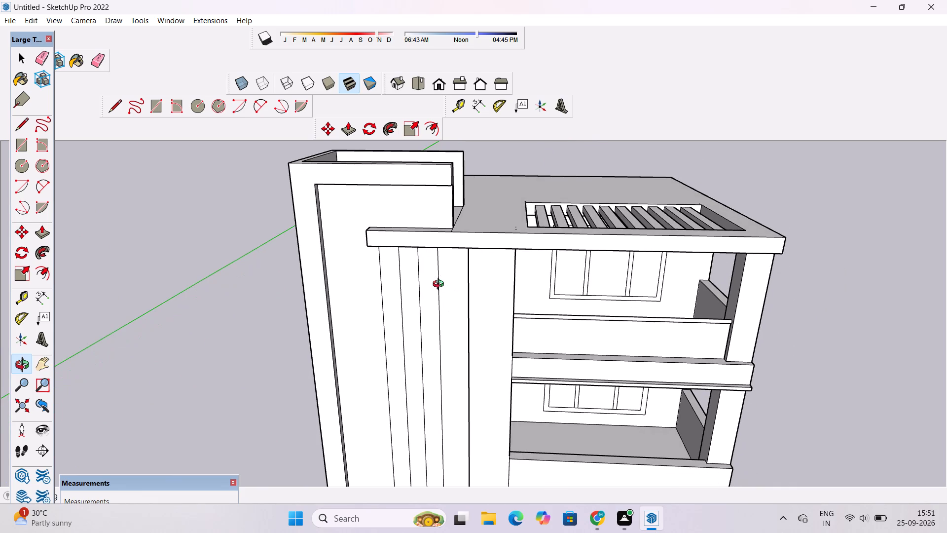
scroll(440, 285, "down", 2)
scroll(440, 285, "up", 2)
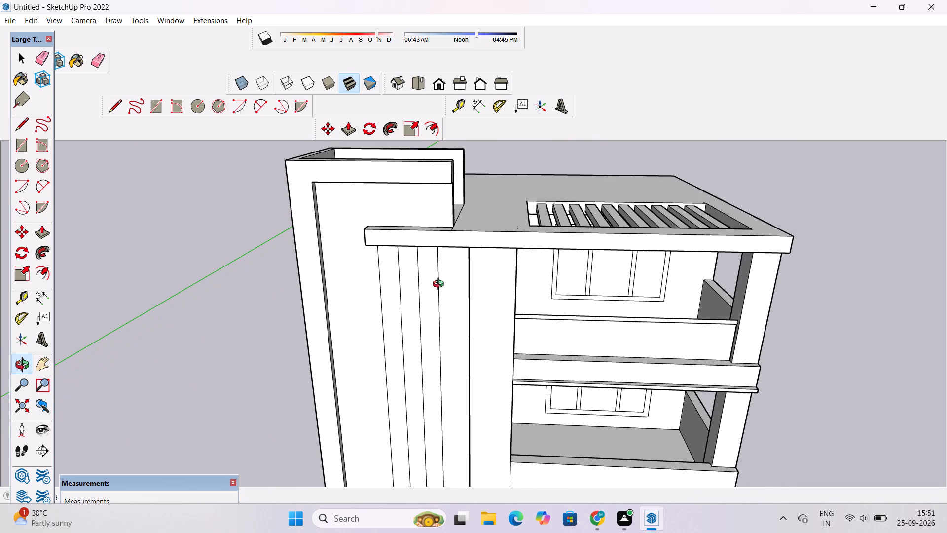
scroll(440, 285, "down", 1)
scroll(440, 285, "up", 1)
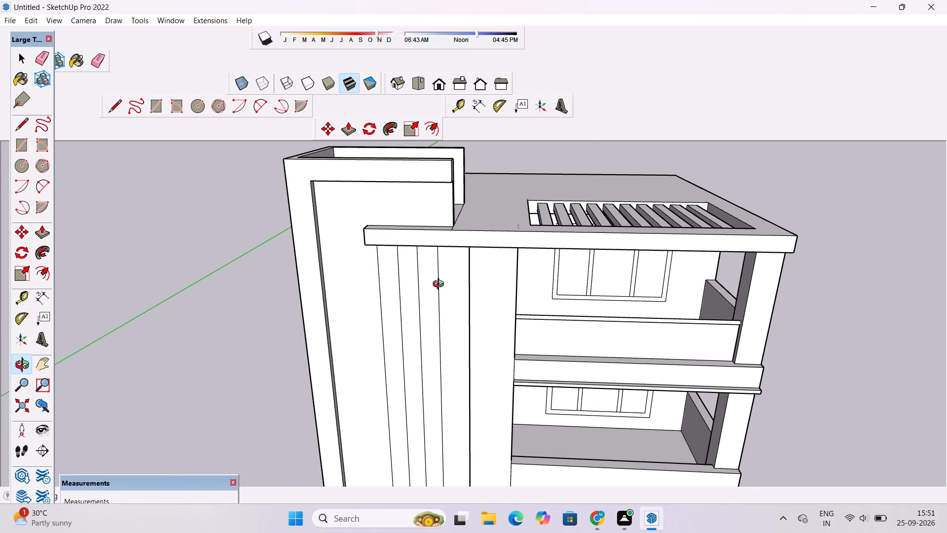
scroll(440, 285, "up", 1)
scroll(440, 285, "down", 2)
scroll(440, 285, "up", 1)
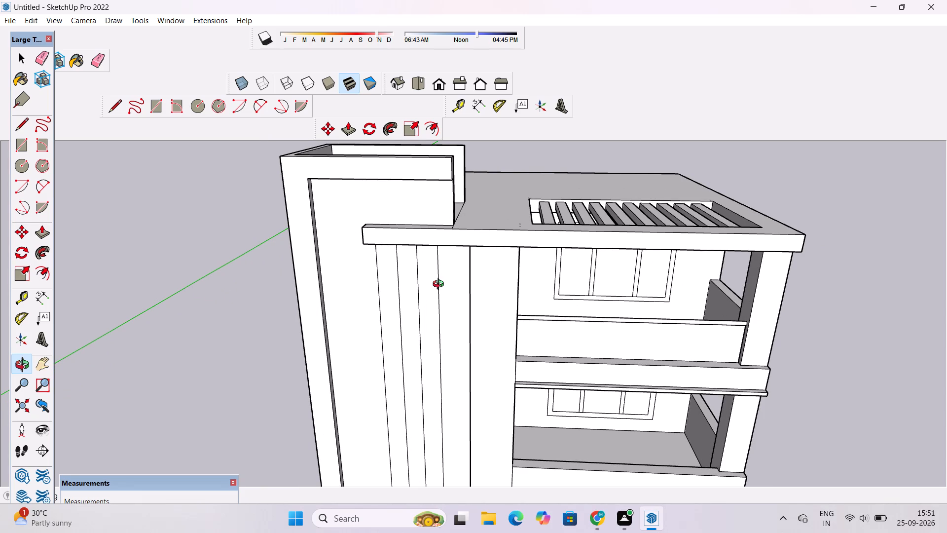
scroll(440, 285, "up", 1)
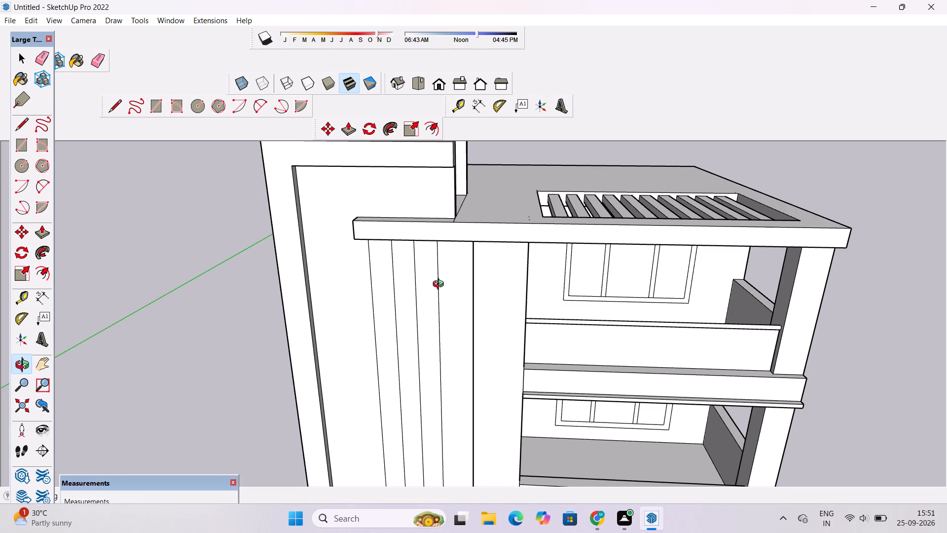
scroll(440, 285, "down", 1)
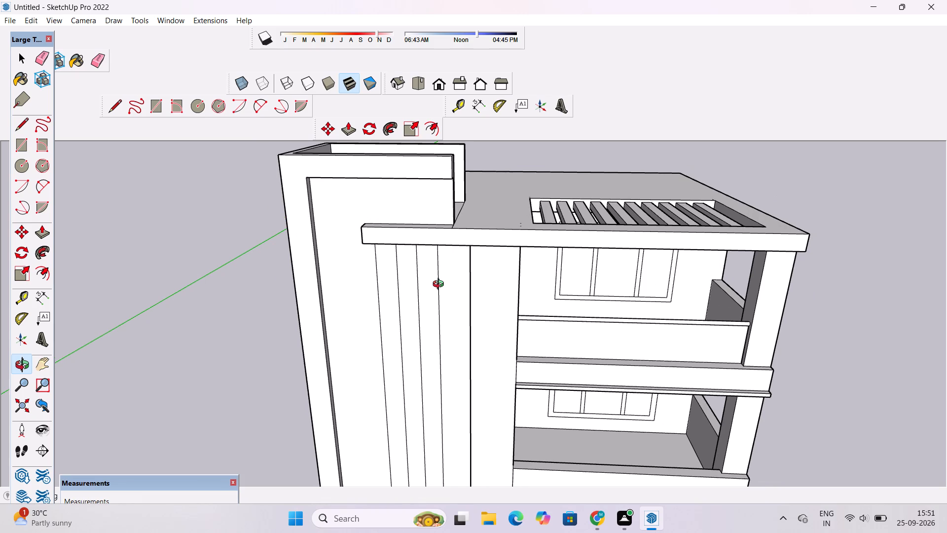
scroll(440, 285, "down", 1)
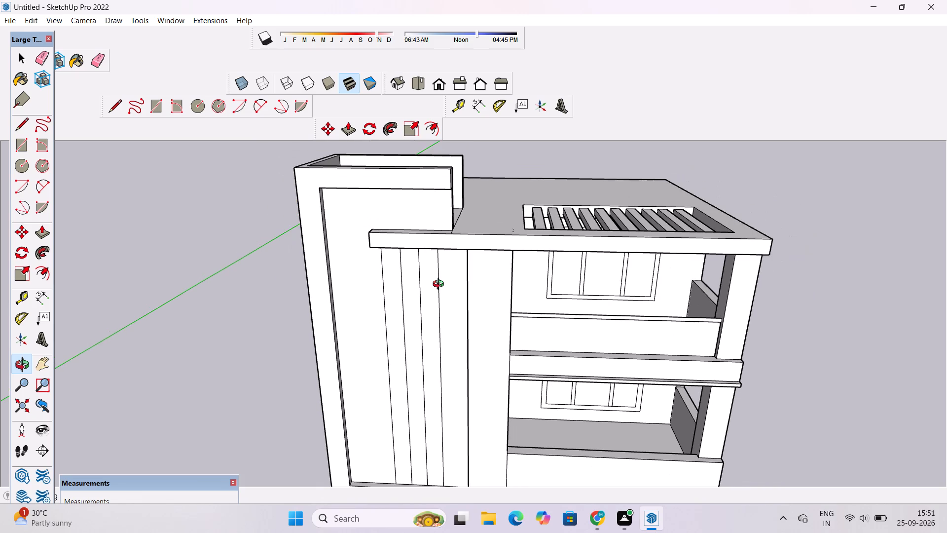
scroll(440, 285, "up", 2)
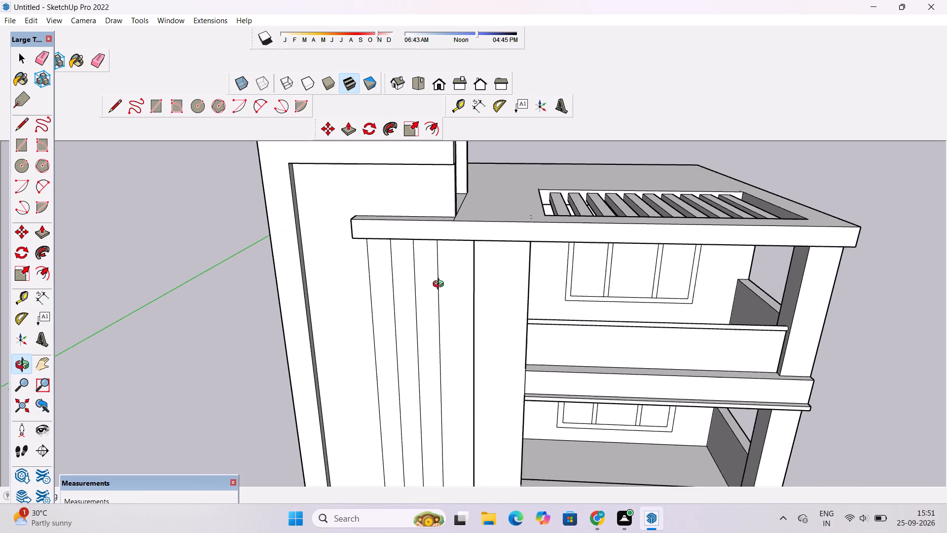
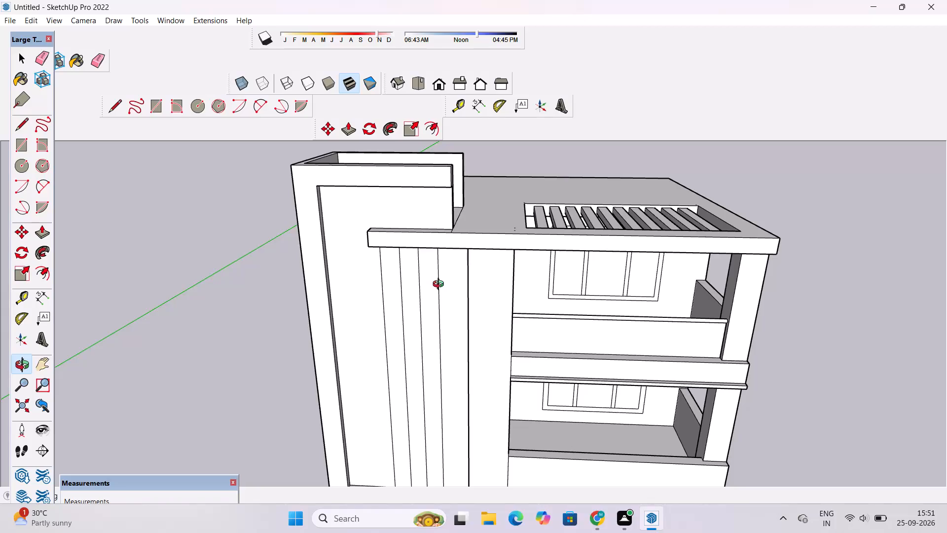
Examine the tower's front wall, its vertical strips and the overhanging end of the roof slab.
scroll(440, 285, "down", 1)
scroll(440, 285, "up", 3)
scroll(440, 285, "down", 2)
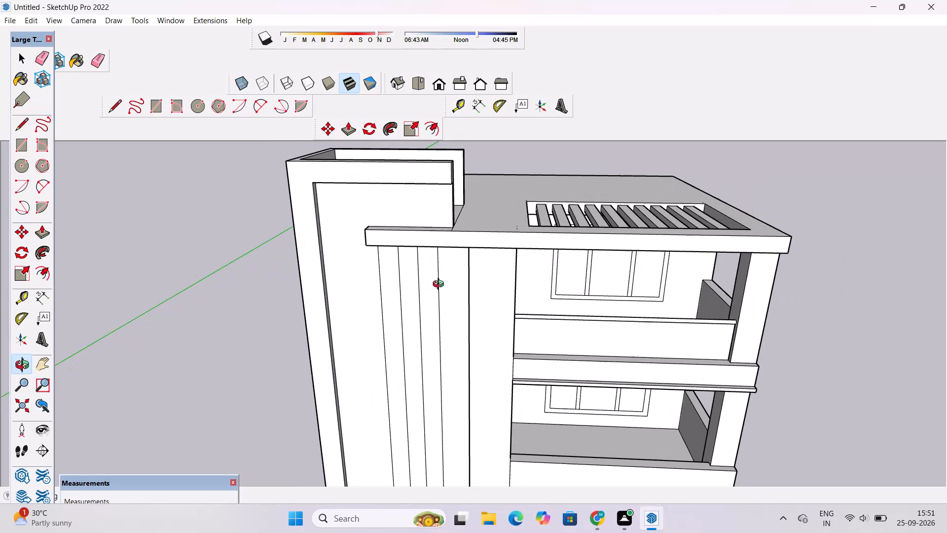
scroll(440, 285, "down", 3)
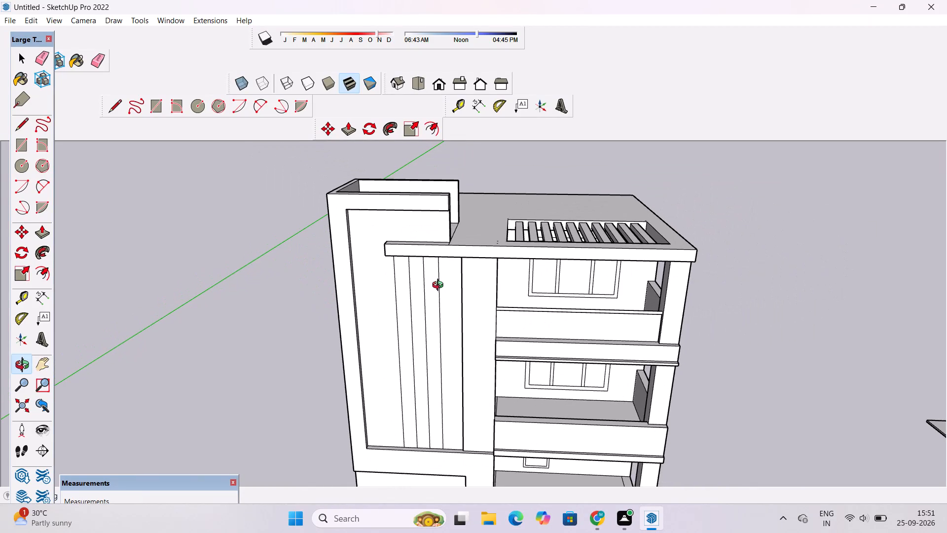
scroll(440, 286, "down", 4)
scroll(439, 305, "up", 4)
left_click_drag(439, 306, 473, 292)
left_click_drag(474, 292, 477, 282, "shift")
left_click_drag(468, 314, 464, 296, "shift")
scroll(463, 294, "down", 2)
scroll(463, 294, "up", 3)
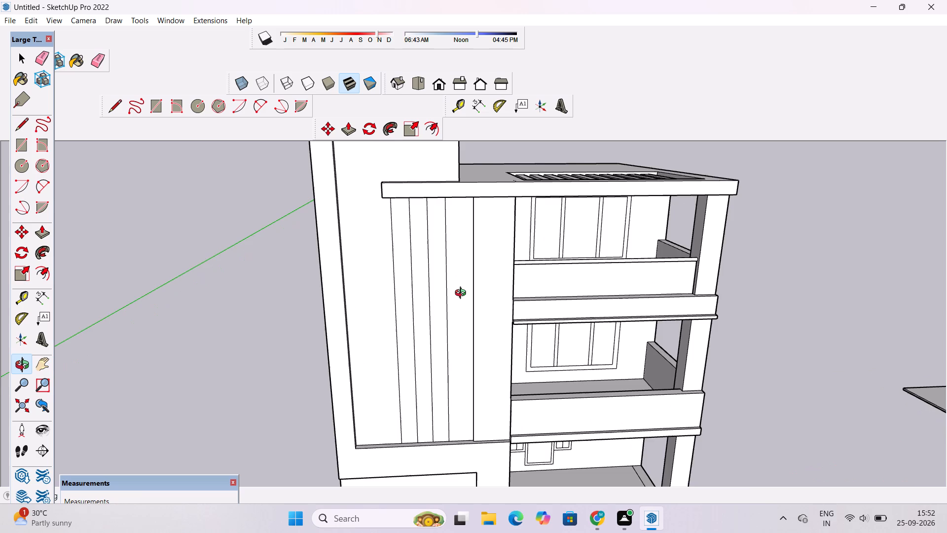
scroll(463, 294, "down", 2)
scroll(463, 294, "up", 5)
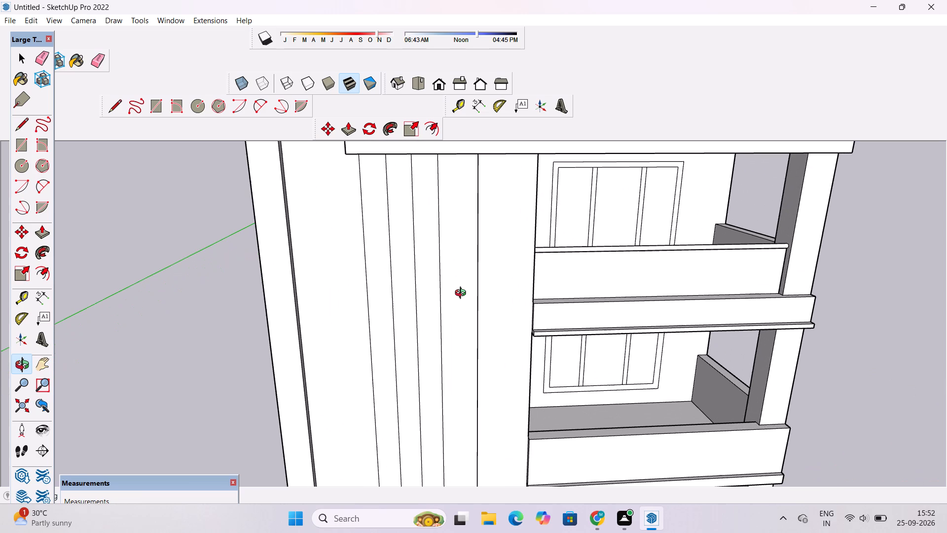
scroll(463, 294, "down", 2)
left_click_drag(463, 294, 464, 303, "shift")
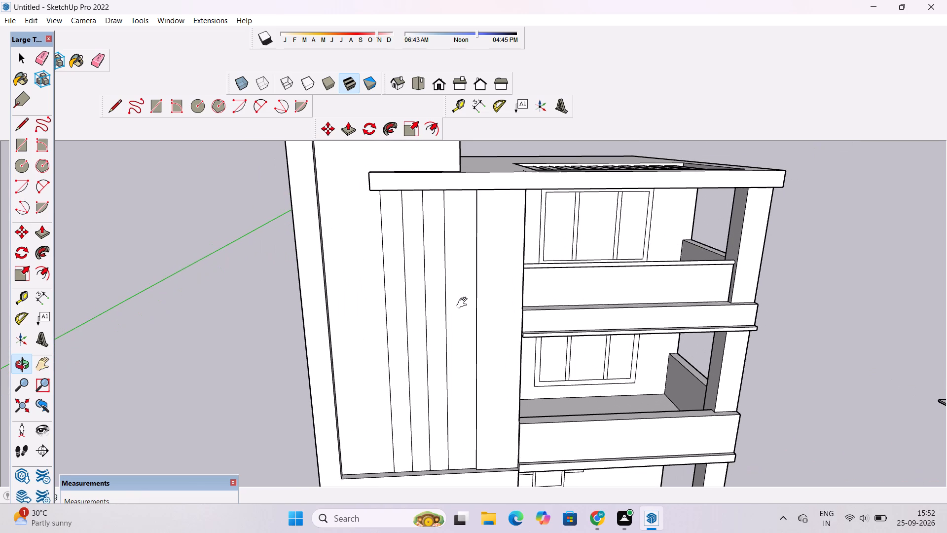
scroll(464, 303, "down", 1)
left_click_drag(463, 304, 476, 312, "shift")
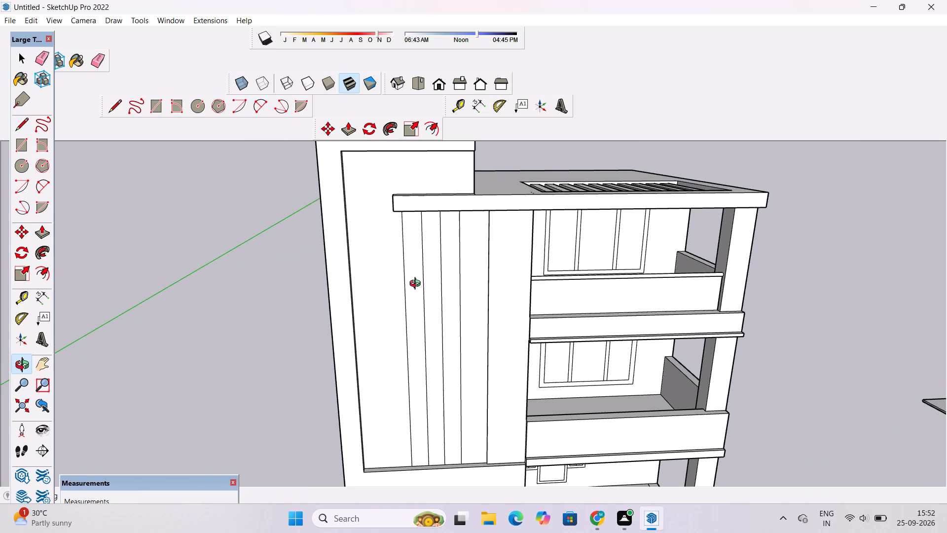
left_click_drag(413, 285, 439, 305)
left_click_drag(450, 285, 426, 350, "shift")
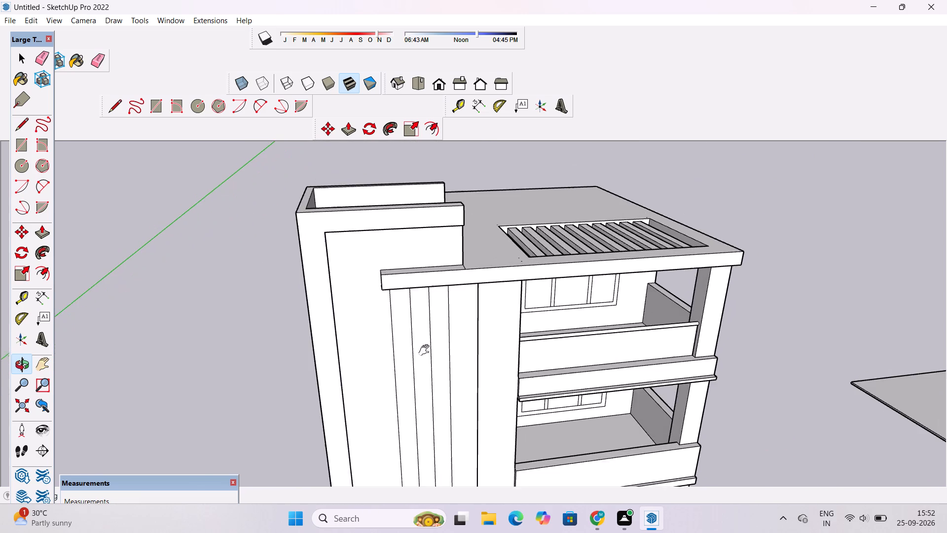
left_click_drag(426, 350, 423, 352, "shift")
scroll(427, 264, "up", 5)
left_click_drag(433, 295, 408, 255)
scroll(404, 247, "up", 3)
left_click_drag(411, 254, 413, 265, "shift")
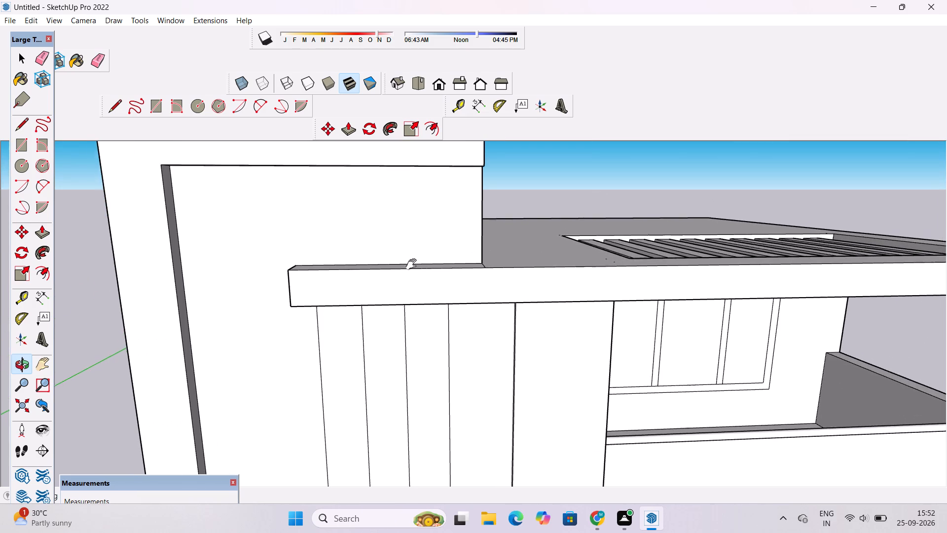
left_click_drag(413, 265, 413, 267, "shift")
left_click(416, 275)
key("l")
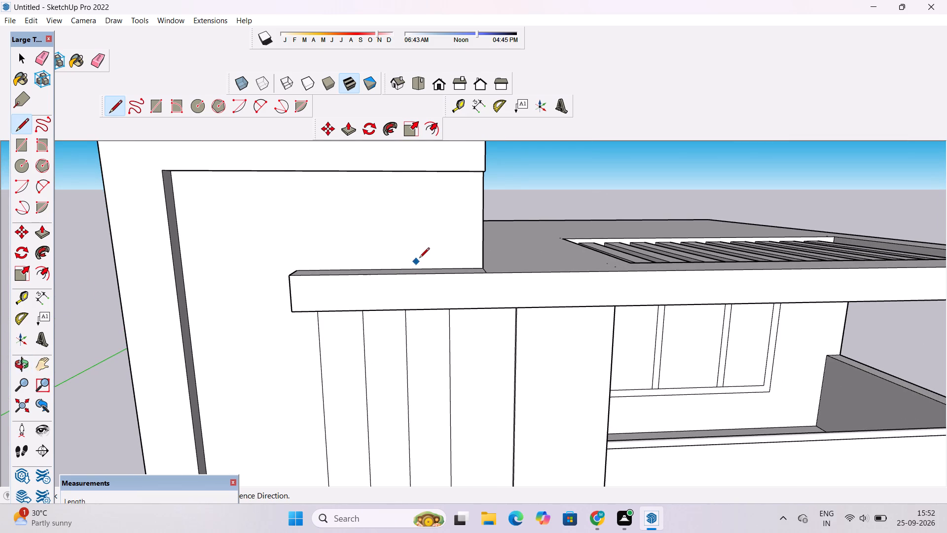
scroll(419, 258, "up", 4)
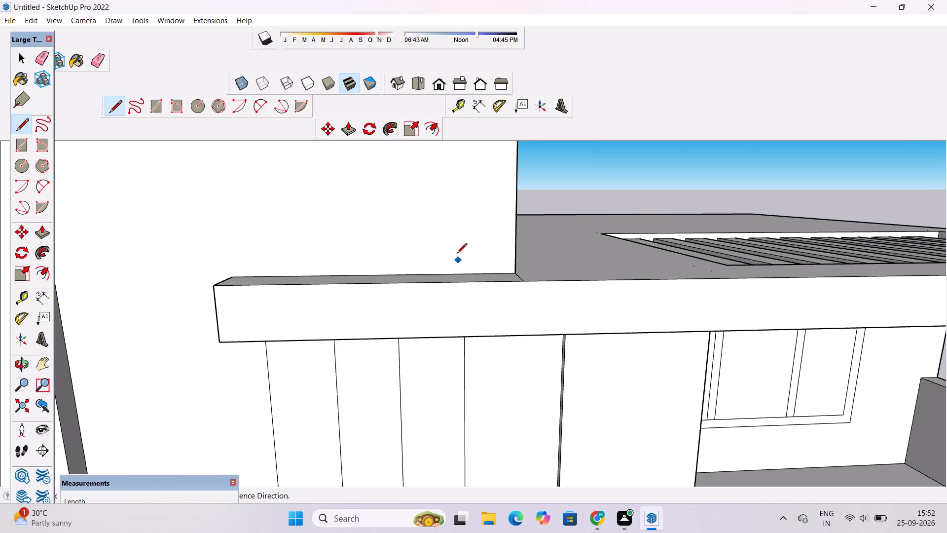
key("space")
Draw a rectangle about 4' 11 1/2" by 2' 6 1/2" on the tower wall, continuing the right vertical strip above the roof slab.
key("o")
left_click_drag(484, 311, 480, 260)
left_click_drag(456, 312, 458, 280)
left_click_drag(458, 284, 466, 311, "shift")
left_click_drag(456, 316, 454, 332)
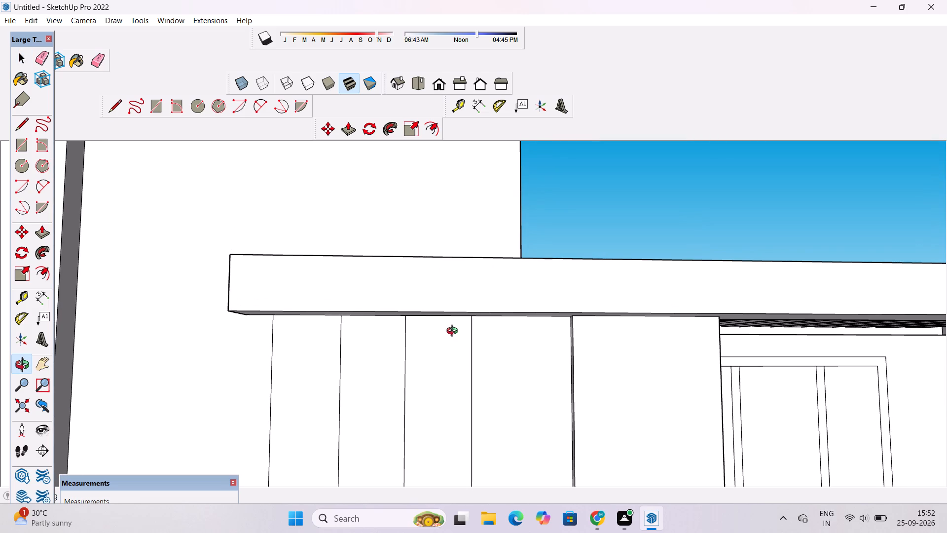
key("r")
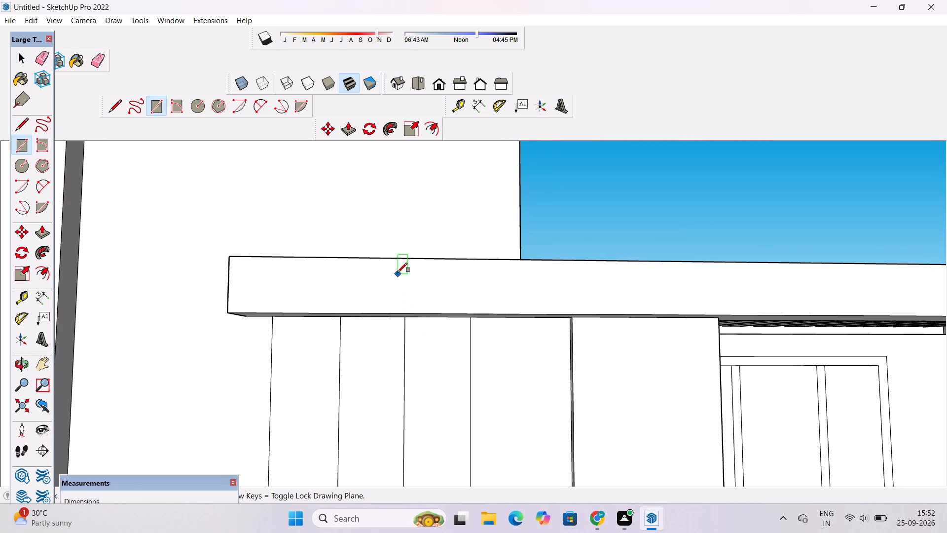
left_click(405, 319)
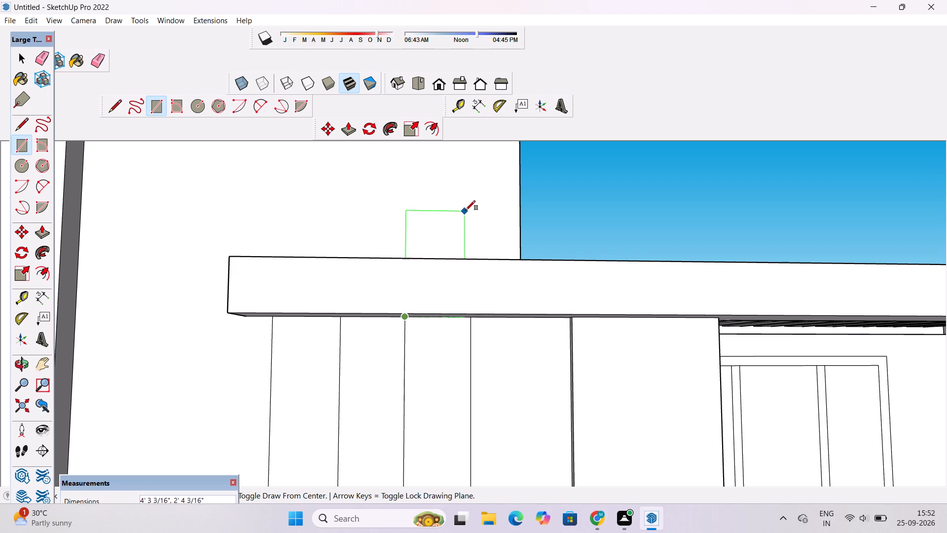
scroll(473, 205, "down", 1)
key("o")
left_click_drag(470, 211, 473, 266)
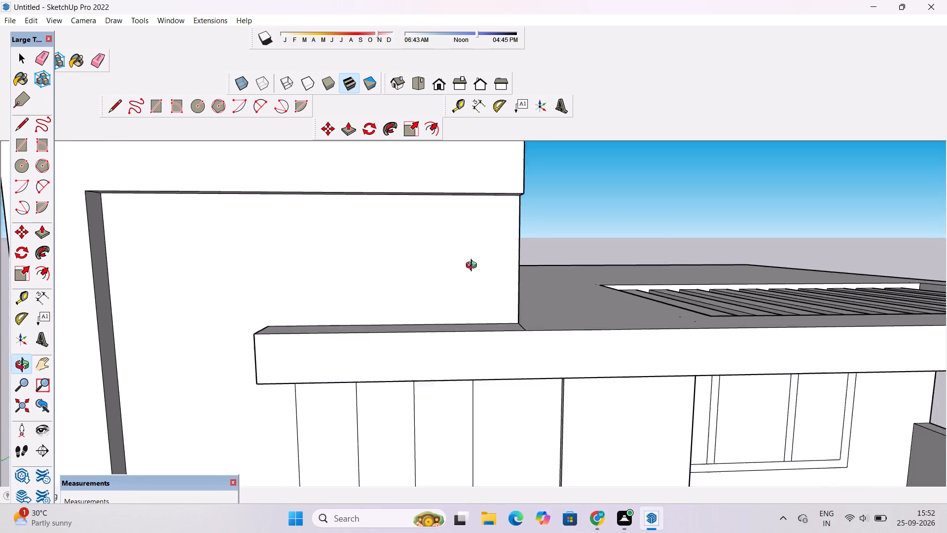
left_click_drag(473, 266, 475, 296)
left_click_drag(469, 321, 463, 237, "shift")
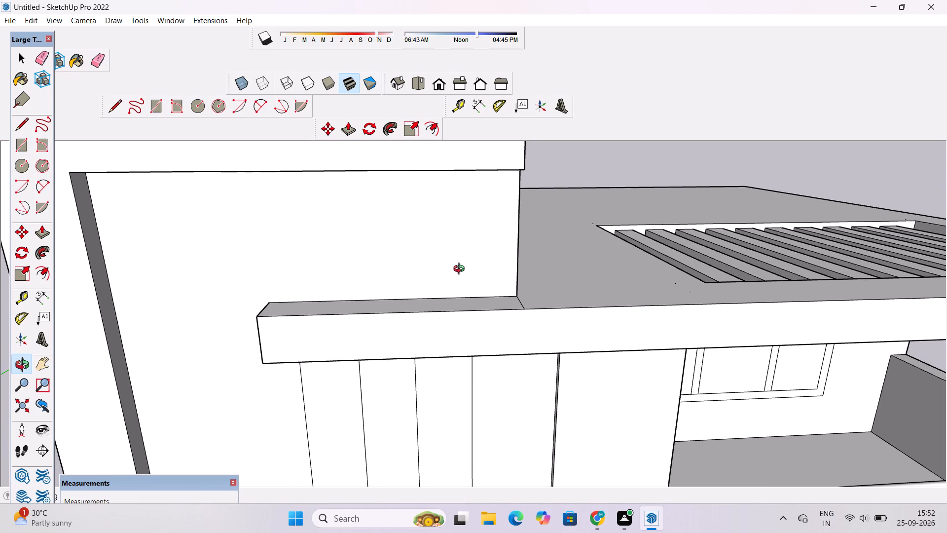
key("r")
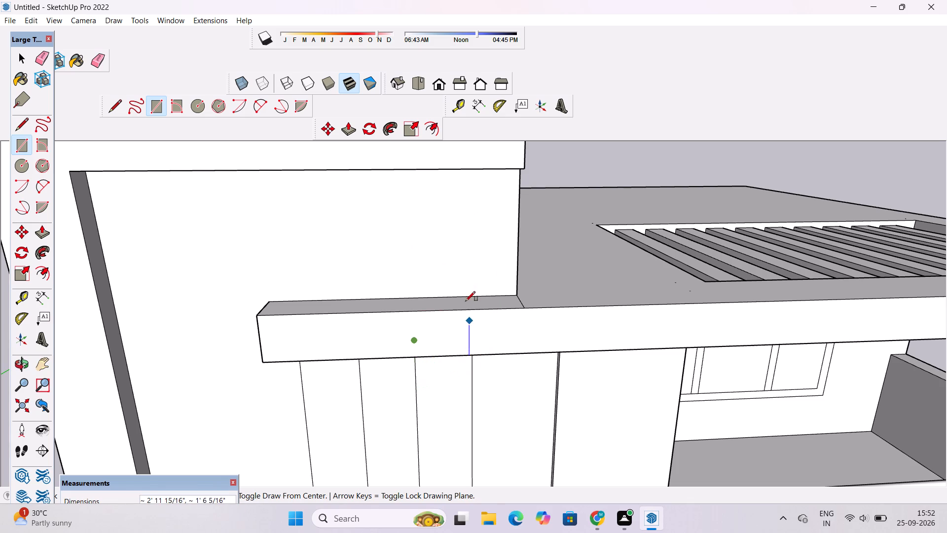
left_click(471, 229)
Copy the new rectangle about 5' 1 3/8" along the tower wall so it lines up with the left vertical strip.
scroll(464, 229, "down", 2)
key("o")
left_click_drag(484, 313, 479, 200)
scroll(466, 216, "down", 2)
left_click_drag(461, 241, 471, 397)
left_click_drag(464, 384, 509, 359, "shift")
scroll(485, 337, "up", 2)
left_click_drag(479, 337, 493, 332, "shift")
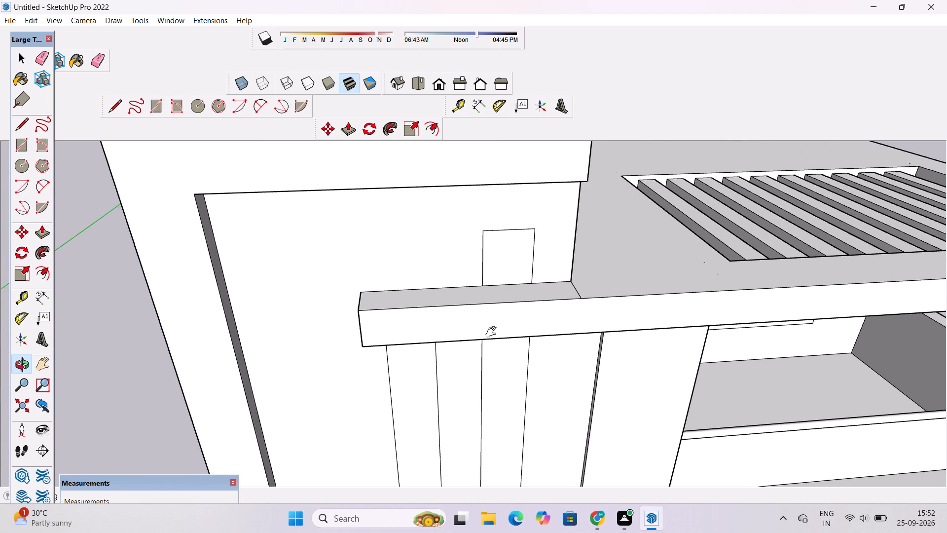
left_click_drag(493, 332, 498, 329, "shift")
key("space")
left_click(523, 250)
double_click(523, 250)
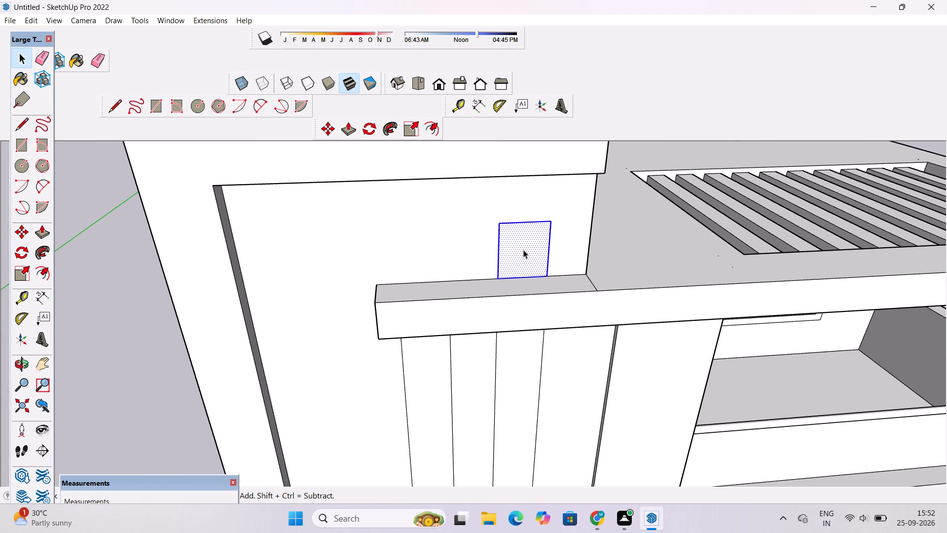
key("m")
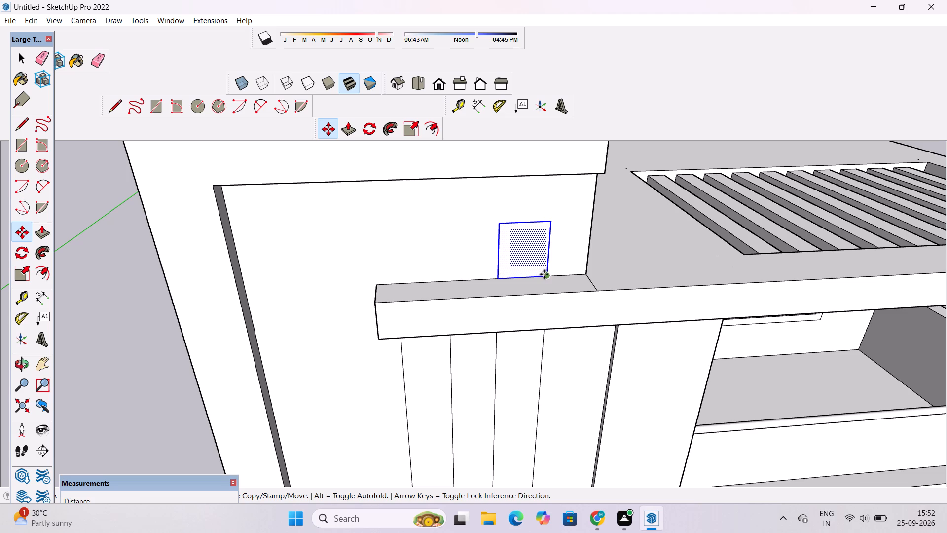
left_click(547, 273)
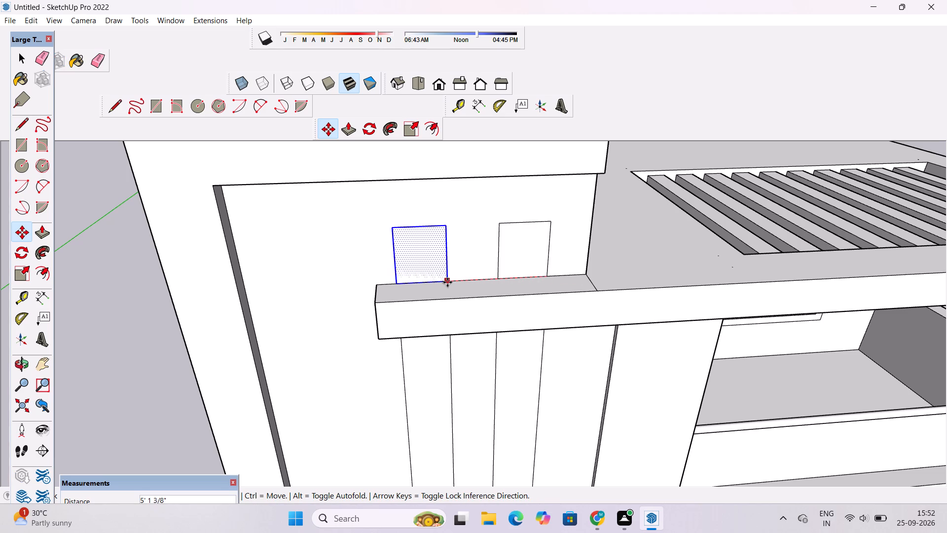
left_click(447, 282)
Check how the two rectangles above the roof slab line up with the vertical strips below it.
key("o")
scroll(449, 289, "down", 4)
left_click_drag(523, 353, 525, 264)
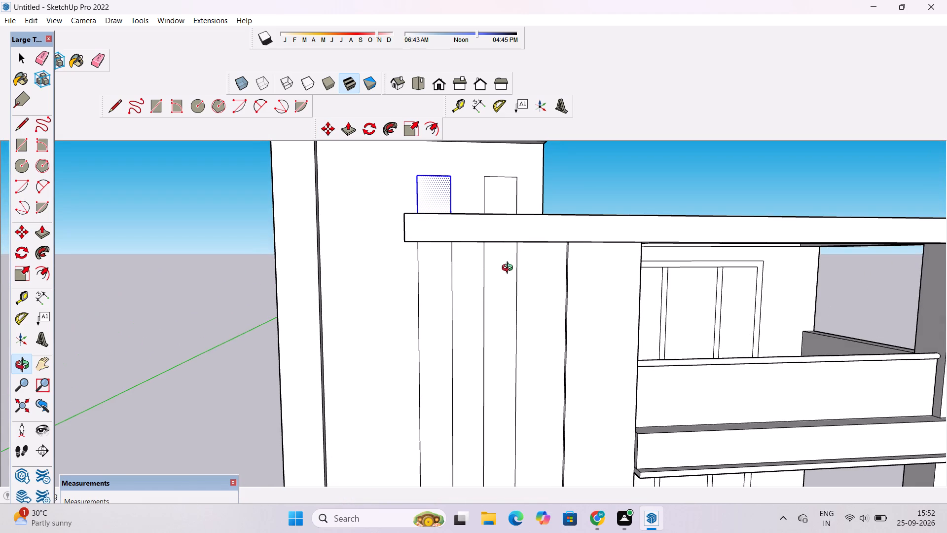
left_click_drag(505, 269, 475, 275, "shift")
key("space")
key("space")
left_click(180, 316)
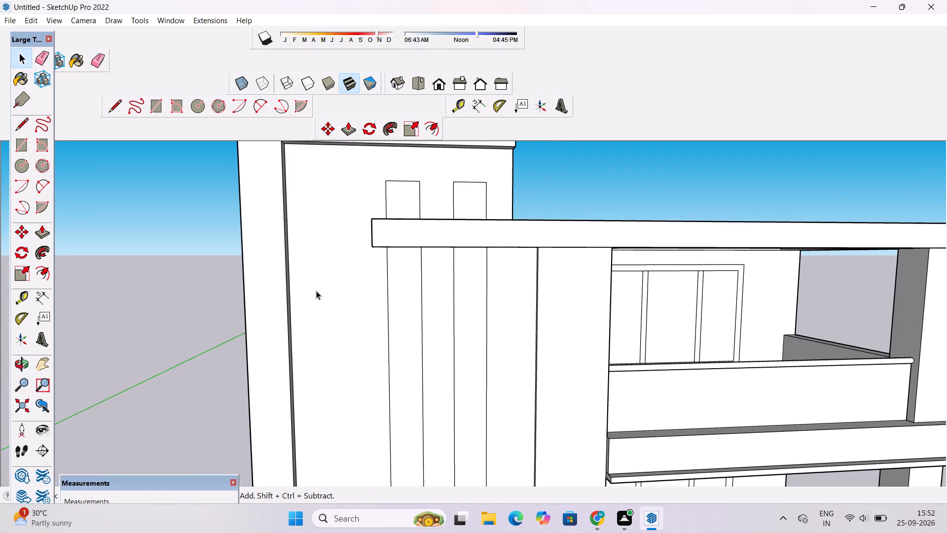
key("o")
left_click_drag(351, 293, 374, 327)
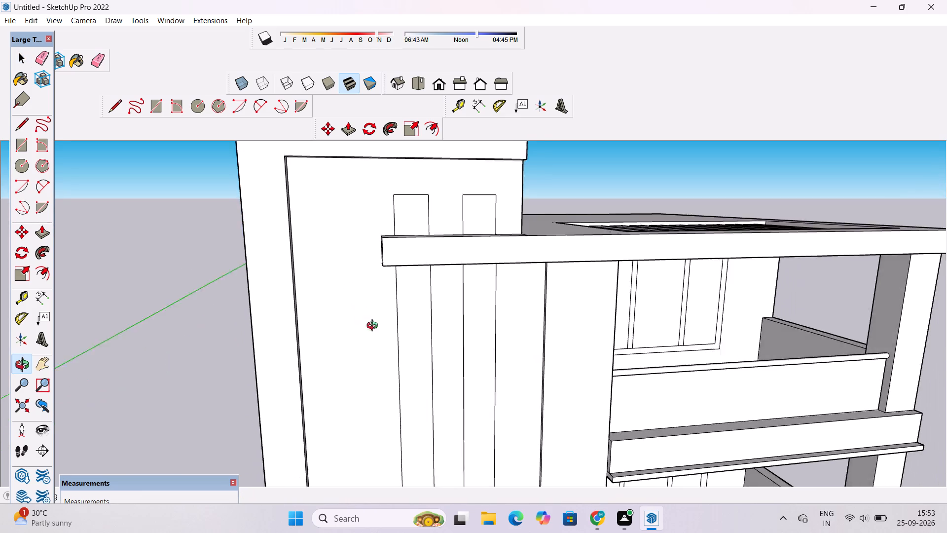
left_click_drag(374, 327, 384, 343)
left_click_drag(439, 314, 402, 292, "shift")
scroll(396, 288, "down", 5)
left_click_drag(433, 355, 428, 316, "shift")
left_click_drag(428, 315, 432, 354)
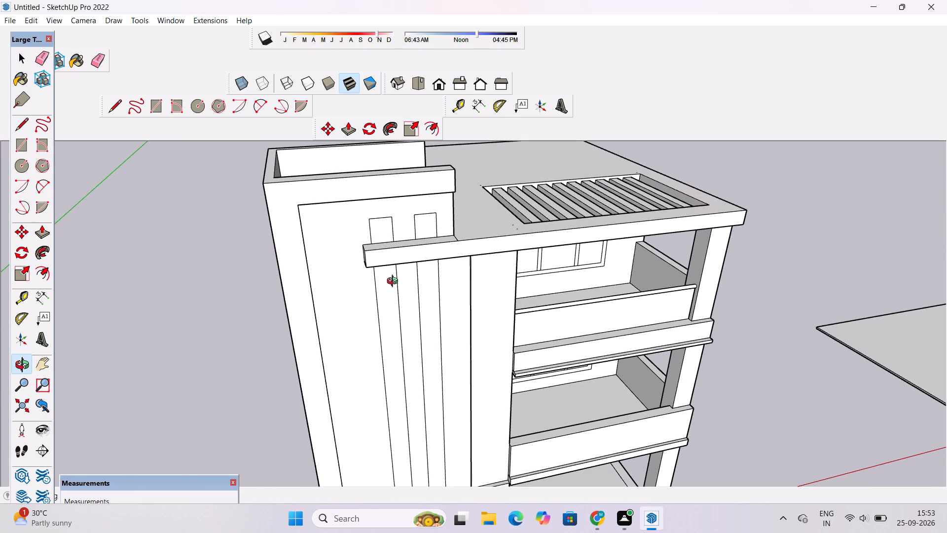
left_click_drag(433, 313, 427, 283, "shift")
Push/Pull the end face of the roof slab's overhang outward by about 1' 7 7/8" along the tower wall.
scroll(399, 289, "up", 2)
left_click_drag(372, 287, 375, 287)
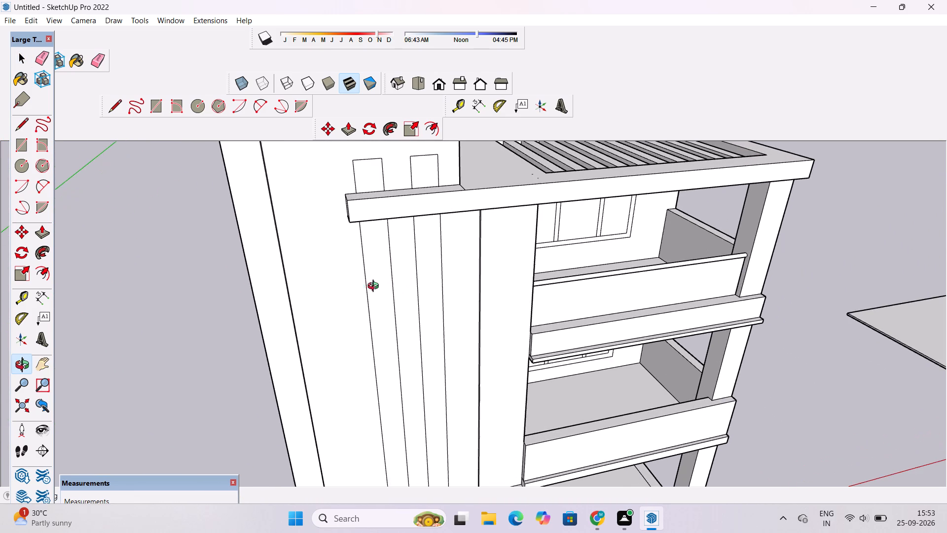
left_click_drag(375, 287, 451, 301)
left_click_drag(451, 301, 459, 294, "shift")
key("space")
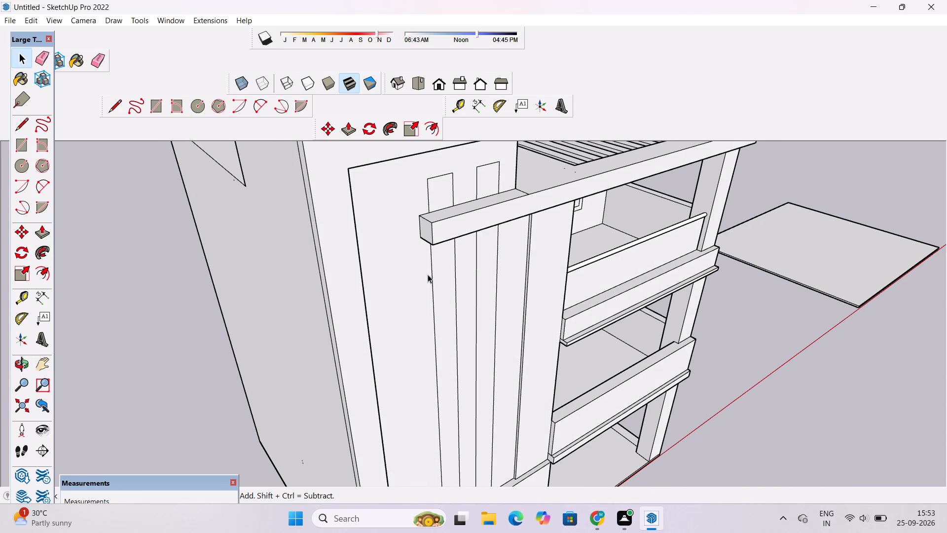
left_click(426, 230)
key("p")
left_click(426, 230)
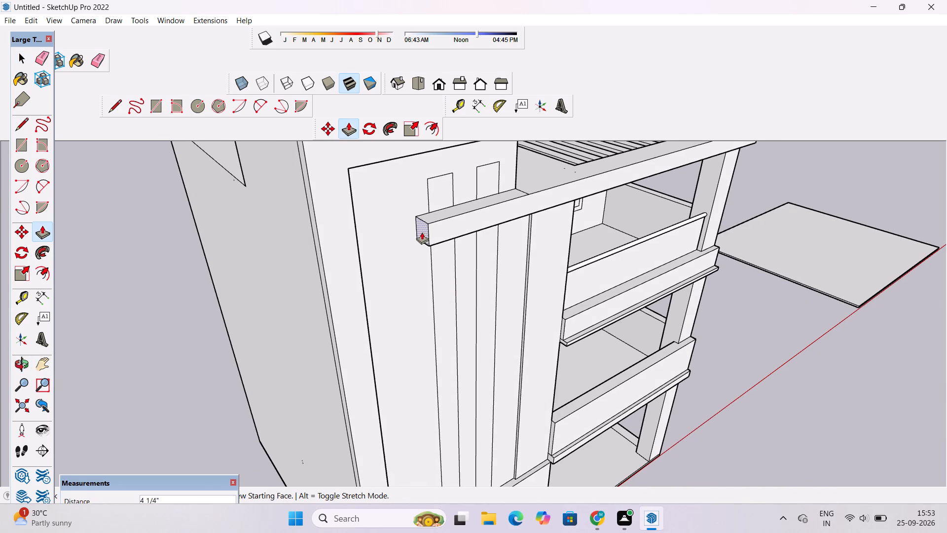
left_click(409, 237)
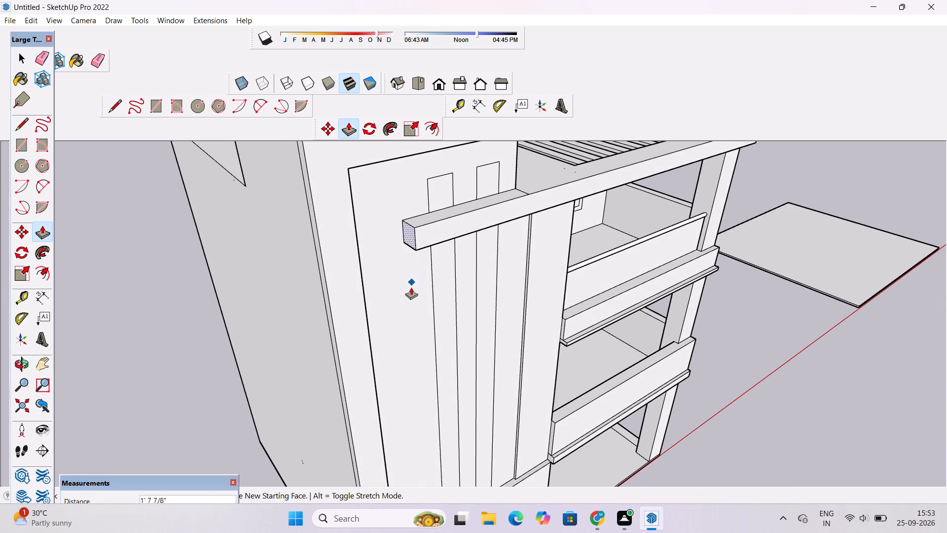
Push/Pull the right vertical strip on the tower wall below the roof slab by 6".
key("space")
type("o")
scroll(411, 288, "down", 2)
left_click_drag(423, 283, 376, 288, "shift")
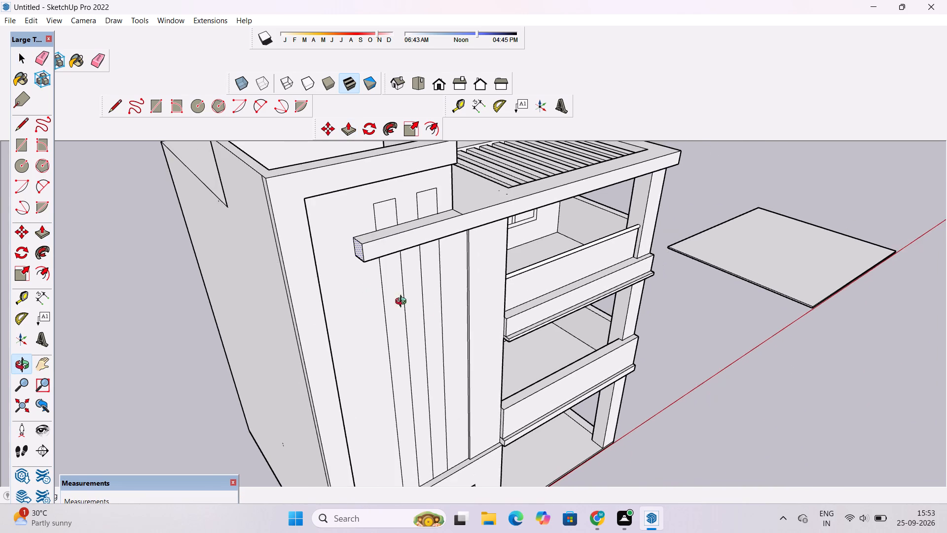
left_click_drag(430, 306, 383, 249)
left_click_drag(378, 269, 339, 295)
left_click_drag(338, 295, 348, 311, "shift")
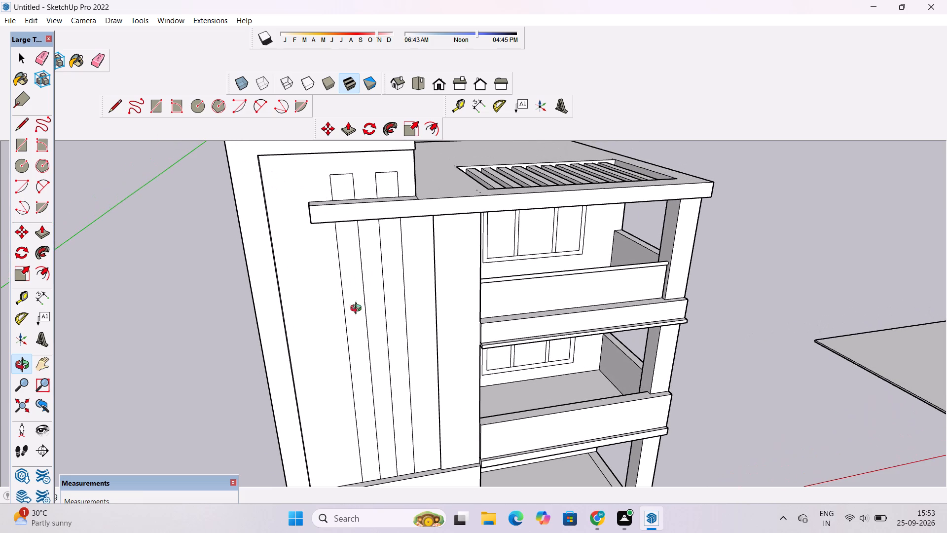
left_click_drag(390, 298, 378, 276, "shift")
key("space")
left_click(384, 271)
scroll(384, 271, "up", 2)
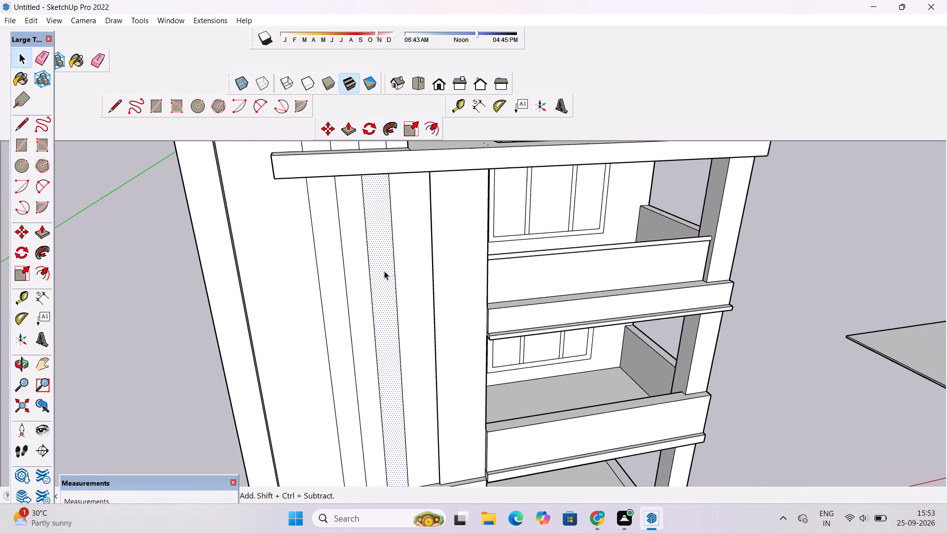
key("p")
left_click(384, 271)
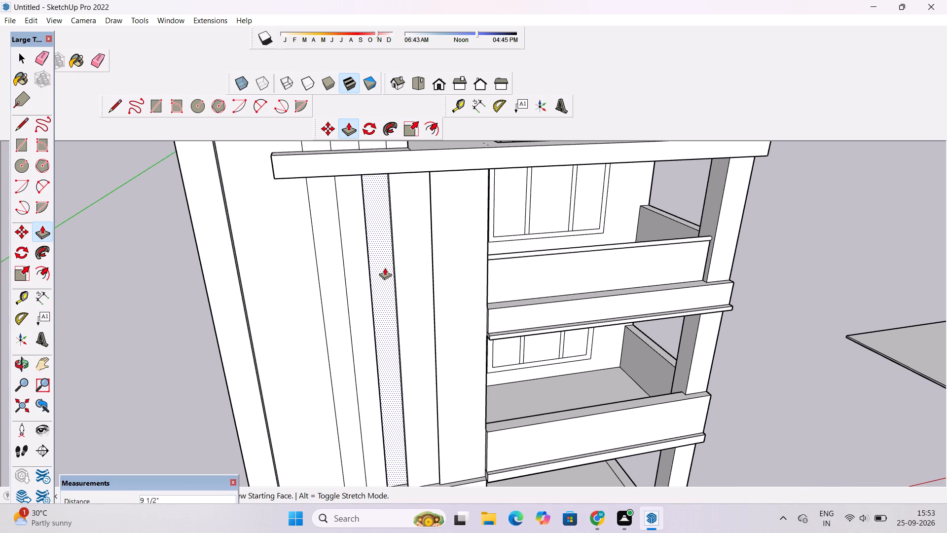
type("6\"")
key("Return")
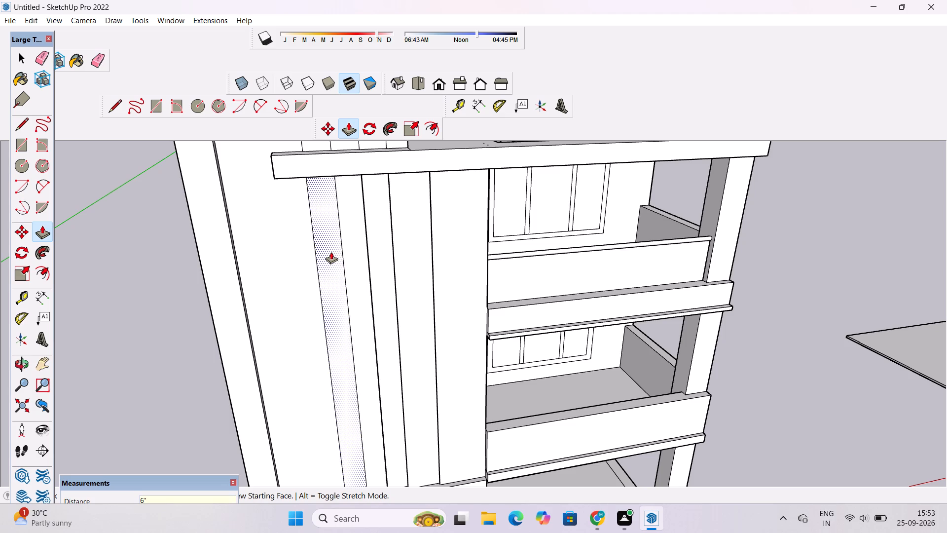
Push/Pull the left vertical strip to the same 6" depth as the right strip.
left_click(331, 252)
left_click(383, 213)
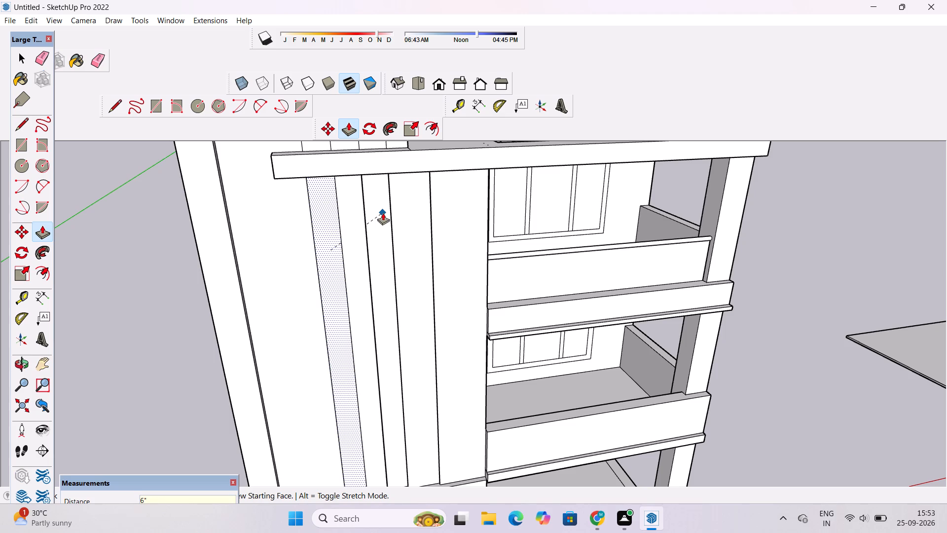
Push/Pull the left rectangle above the roof slab on the tower wall inward by 6".
key("o")
left_click_drag(335, 301, 317, 384)
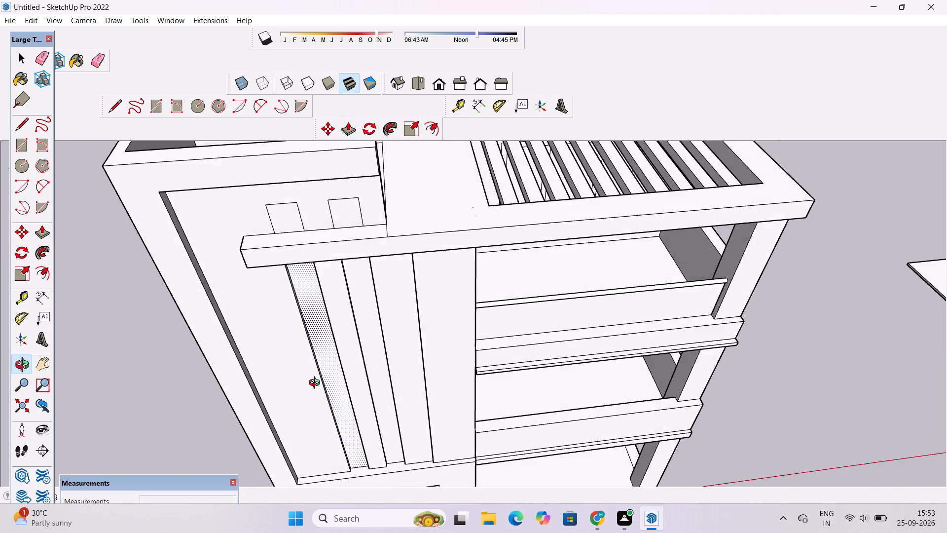
left_click_drag(317, 384, 326, 389)
left_click_drag(322, 361, 346, 440, "shift")
scroll(335, 343, "up", 4)
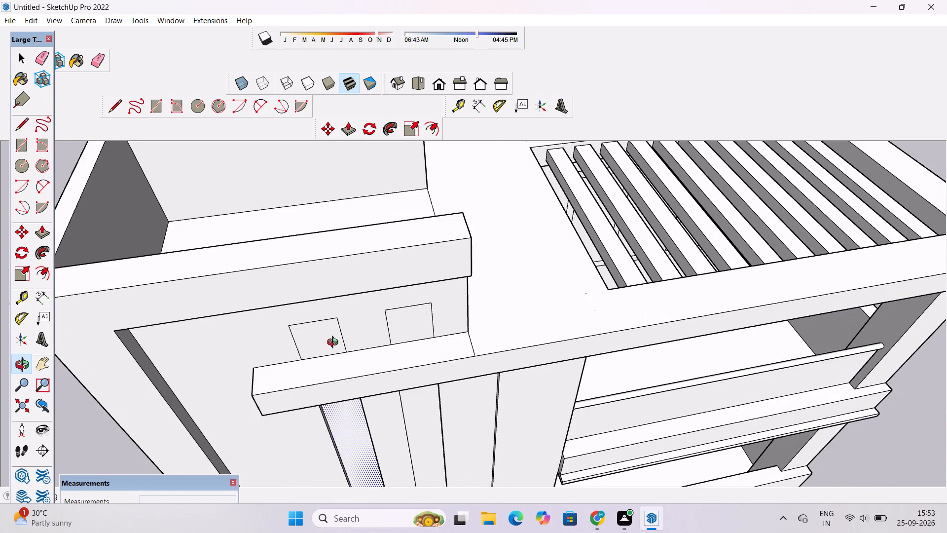
left_click_drag(334, 343, 328, 321)
left_click_drag(327, 321, 331, 354, "shift")
left_click_drag(329, 361, 329, 340)
key("space")
left_click(325, 330)
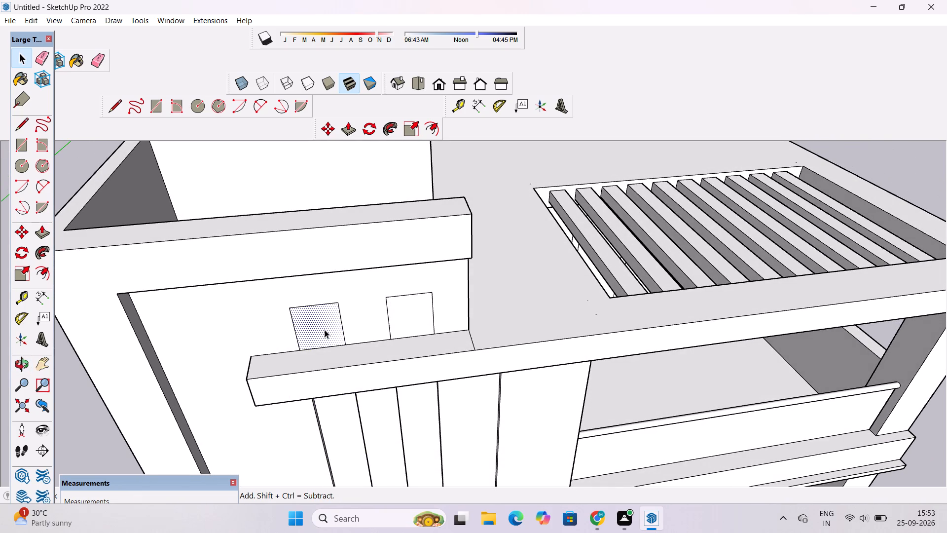
key("p")
left_click(325, 330)
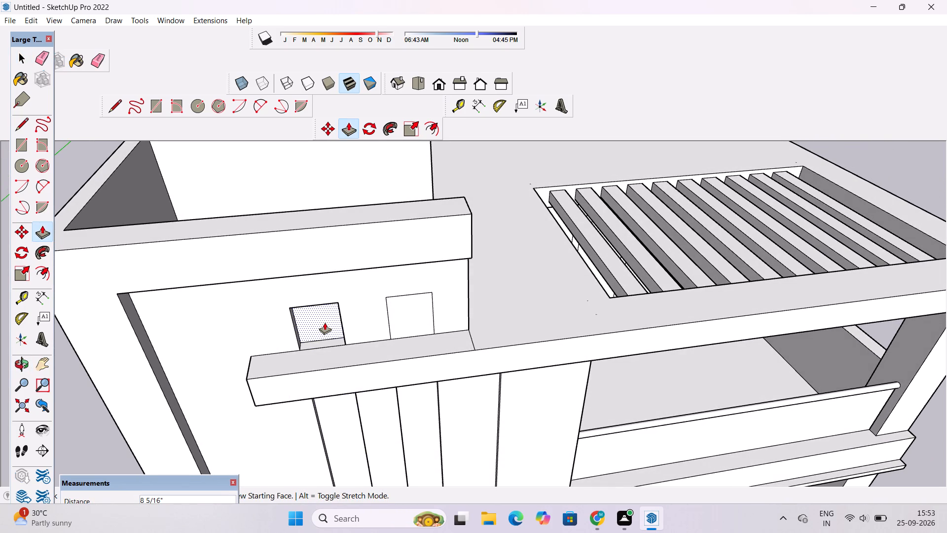
key("6")
key("shift+quotedbl")
key("Return")
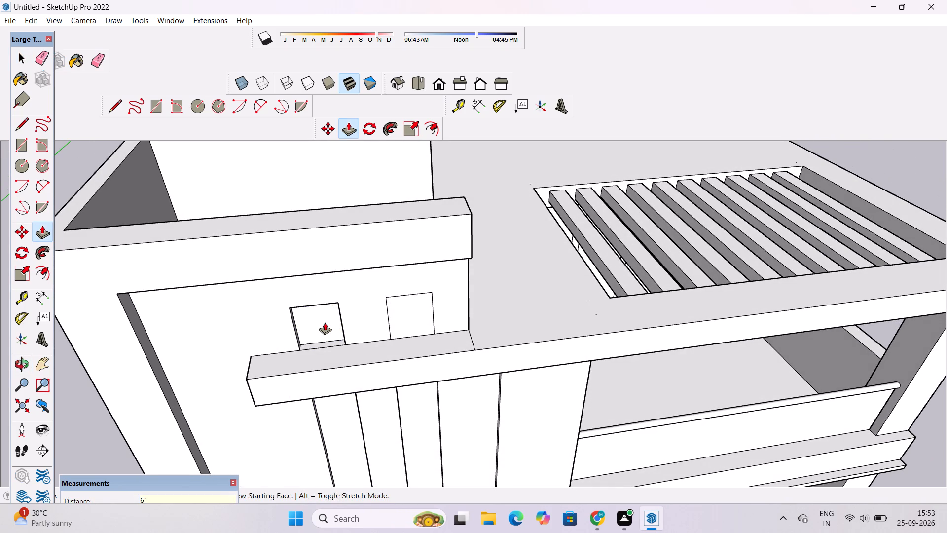
Push/Pull the right rectangle above the roof slab inward to the same 6" depth.
left_click(401, 319)
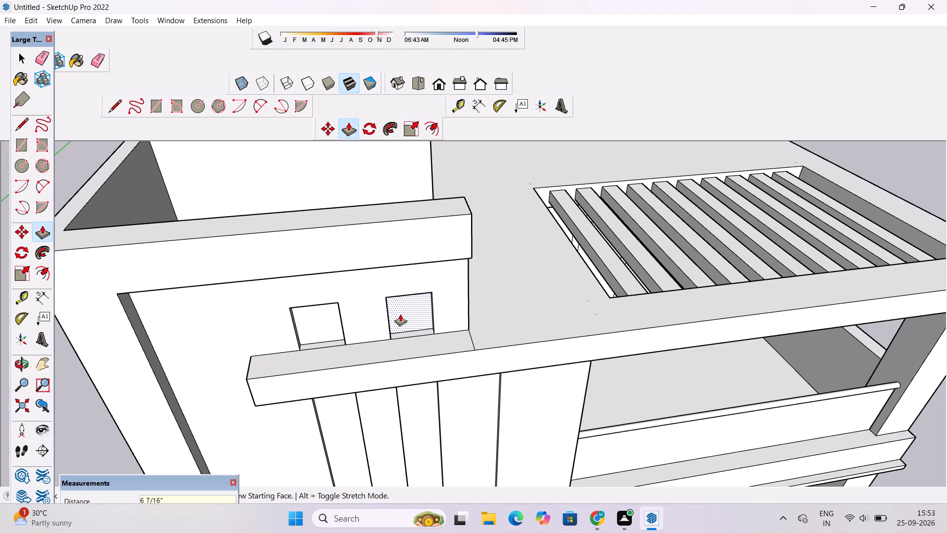
type("6\"")
key("Return")
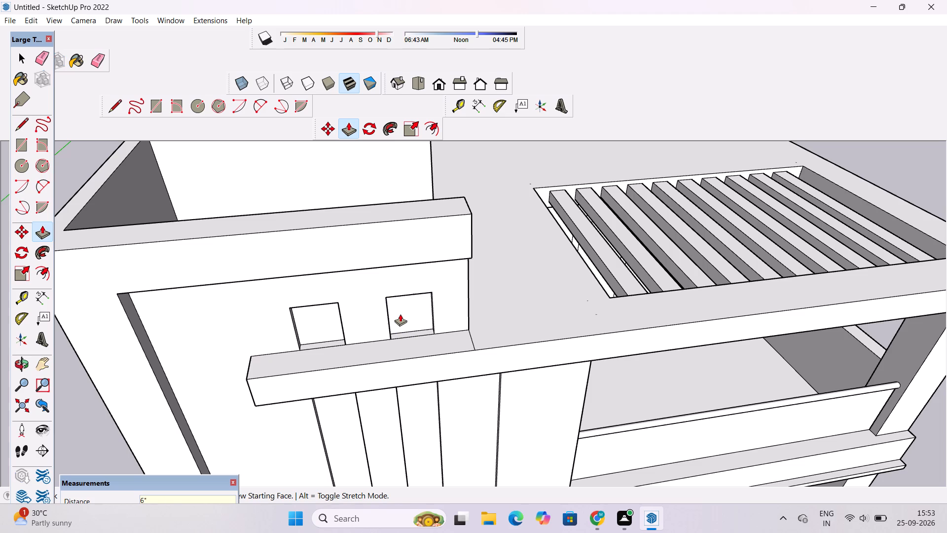
Examine how the strips above and below the roof slab line up on the front tower wall.
key("o")
scroll(400, 314, "down", 6)
left_click_drag(416, 392, 442, 346)
left_click_drag(458, 400, 430, 303, "shift")
scroll(425, 294, "down", 6)
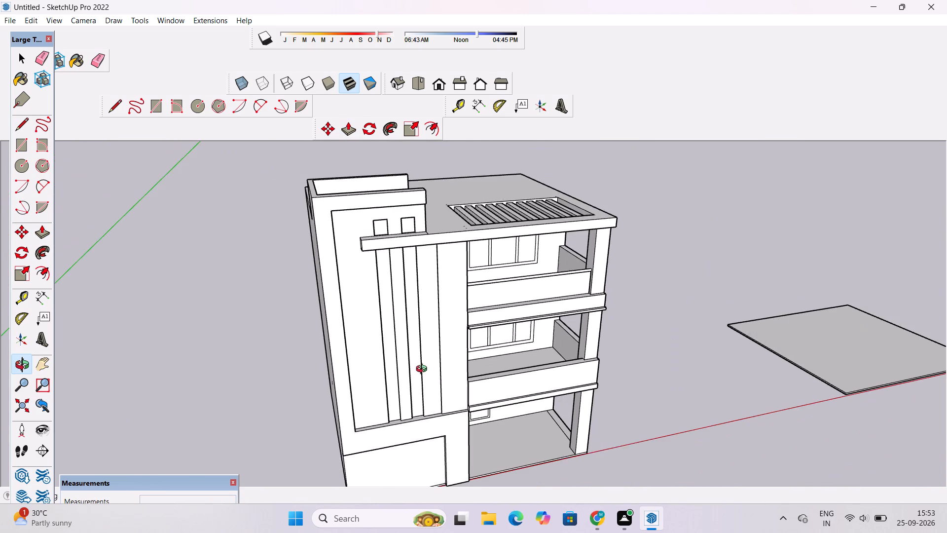
left_click_drag(424, 370, 417, 338, "shift")
scroll(405, 330, "up", 1)
left_click_drag(368, 310, 370, 317, "shift")
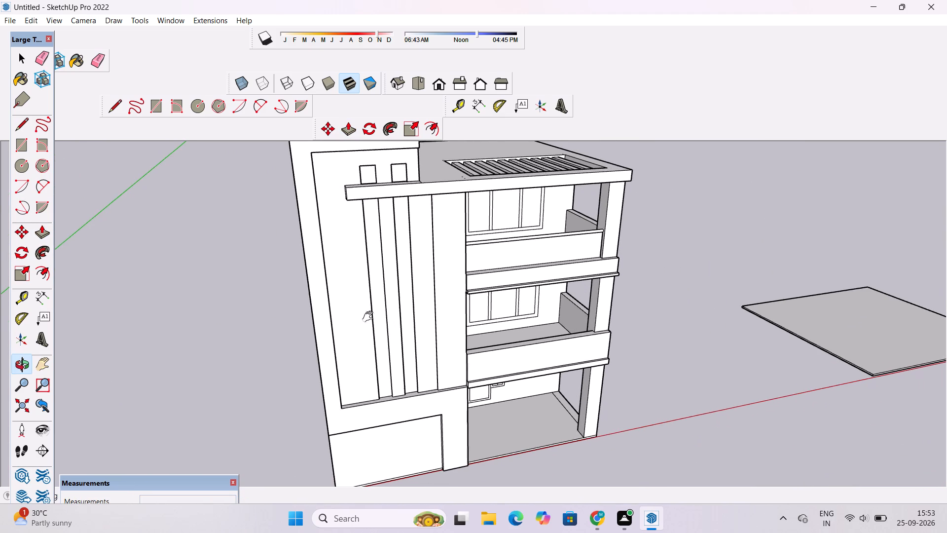
left_click_drag(370, 317, 370, 318, "shift")
left_click_drag(384, 310, 350, 286)
scroll(344, 281, "up", 4)
left_click_drag(344, 281, 369, 333, "shift")
left_click_drag(468, 300, 422, 293)
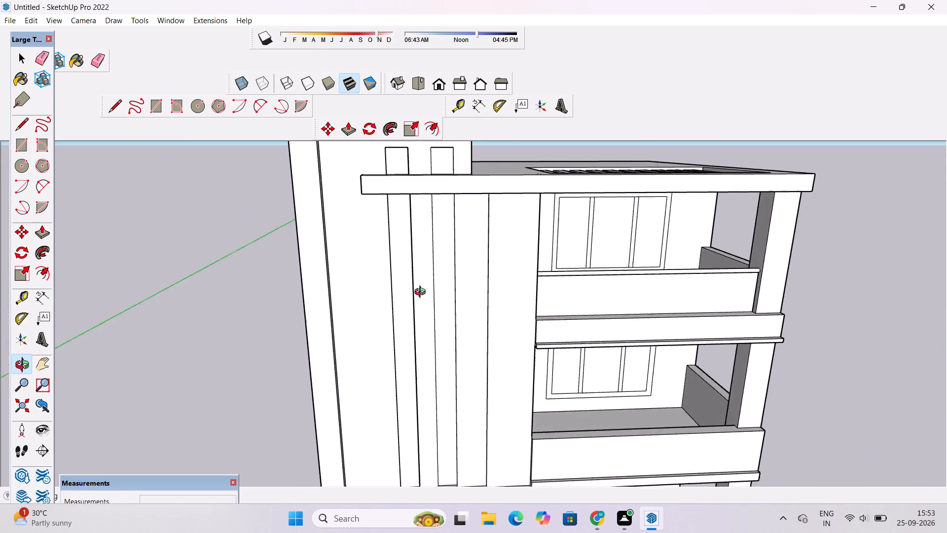
left_click_drag(422, 293, 414, 316)
left_click_drag(414, 316, 471, 322)
left_click(471, 322)
left_click_drag(472, 322, 510, 307)
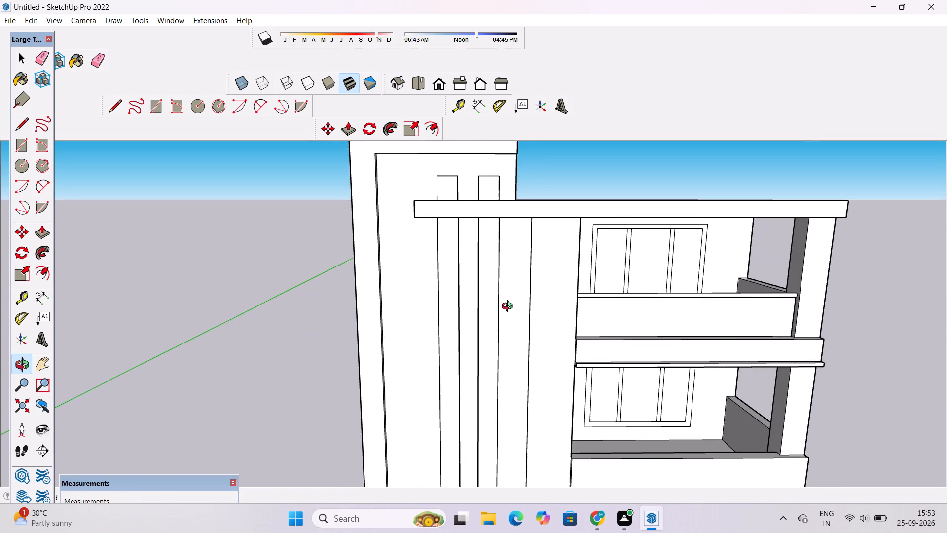
Place a vertical guide 2' 7 7/8" from the left strip's outer edge, through the roof slab's end corner.
key("t")
scroll(419, 271, "up", 8)
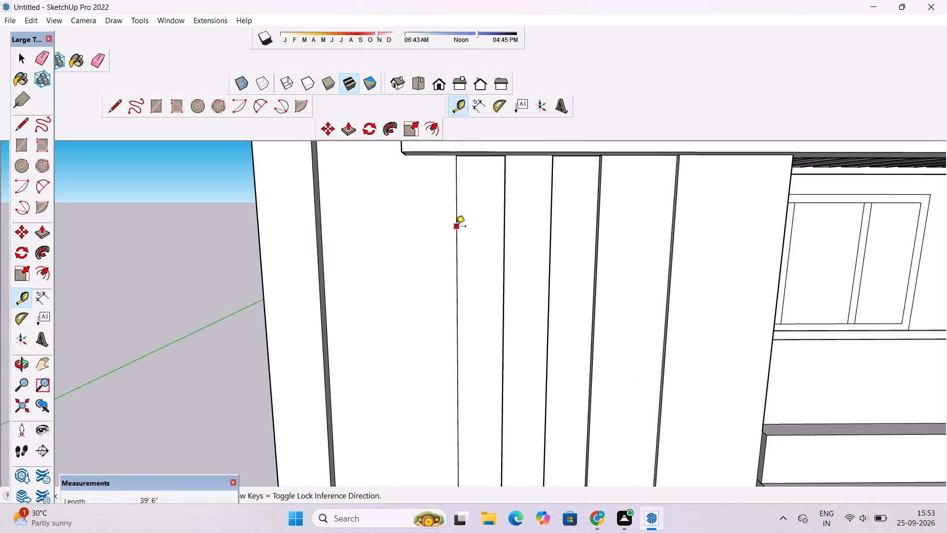
left_click(456, 227)
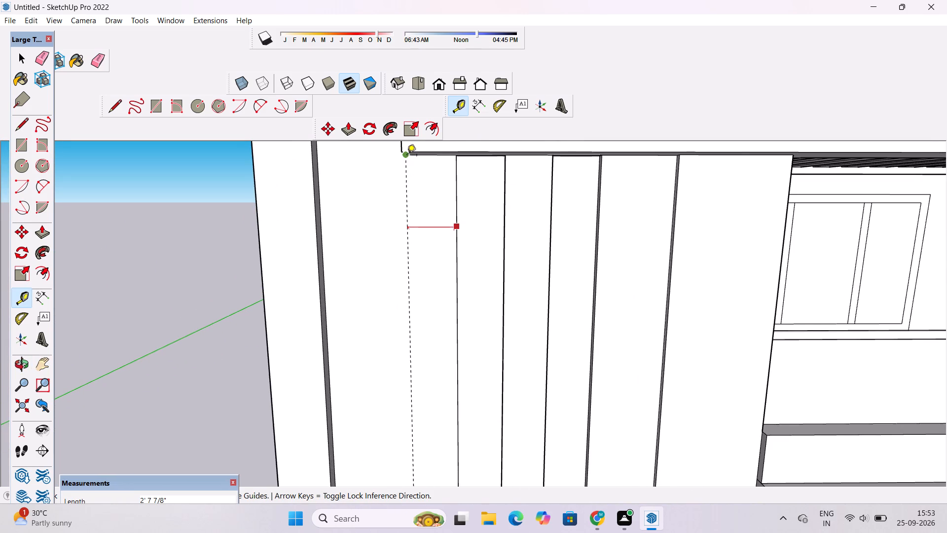
scroll(405, 160, "up", 10)
left_click(406, 151)
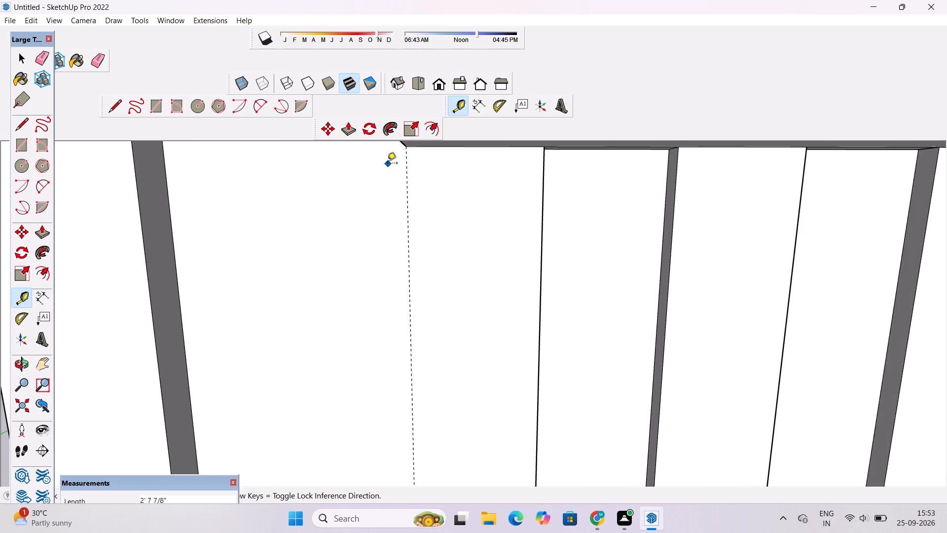
Draw a 39' 6" vertical line along the guide from the recessed panel's bottom edge to the roof slab's lower end corner.
scroll(387, 164, "down", 15)
key("o")
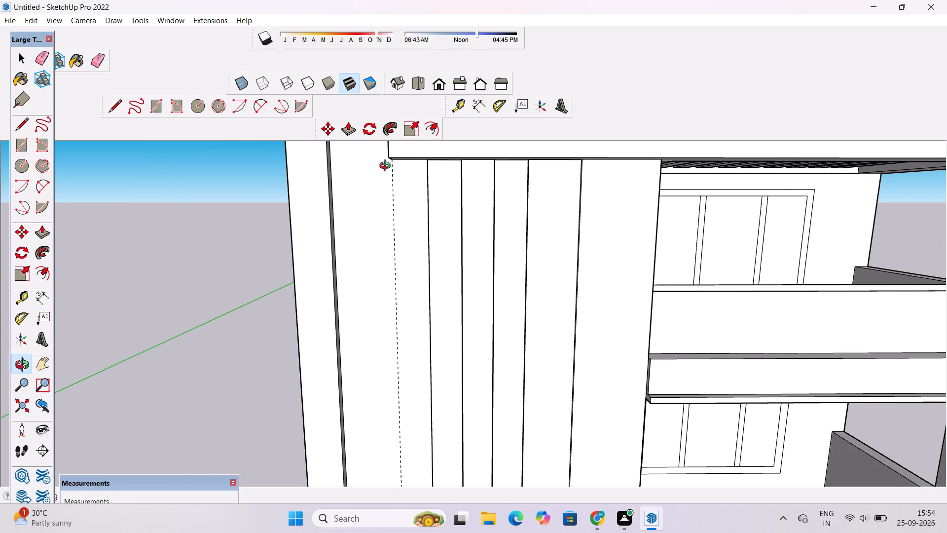
left_click_drag(409, 265, 452, 329)
left_click_drag(465, 358, 436, 213, "shift")
scroll(434, 206, "down", 3)
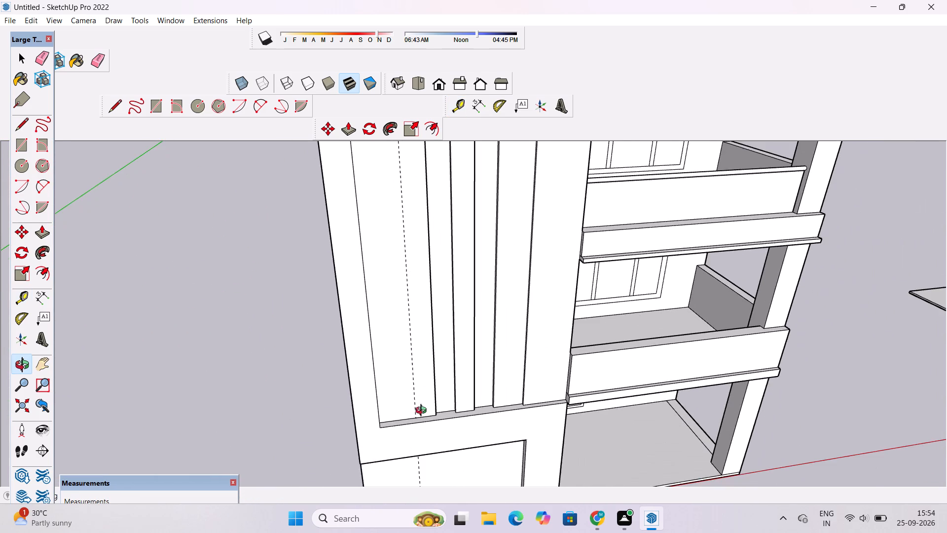
scroll(423, 412, "up", 6)
key("l")
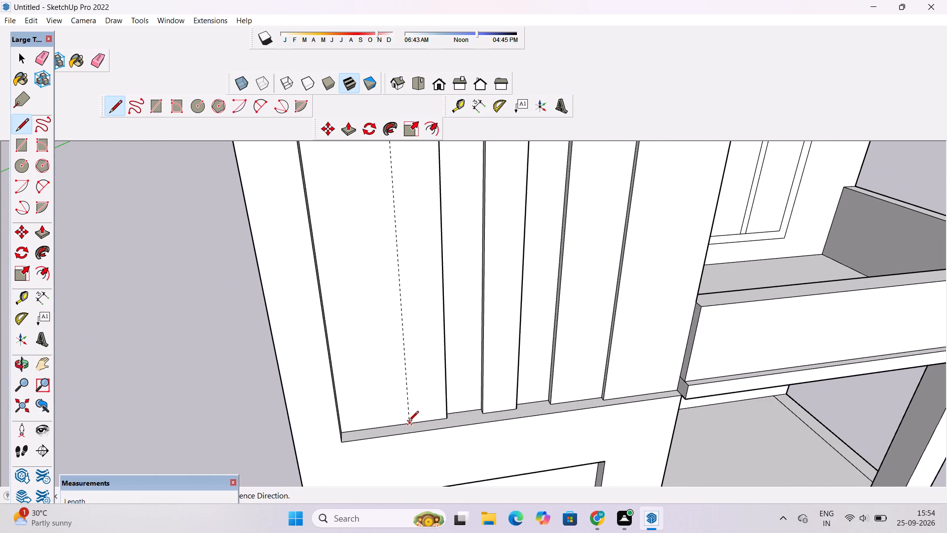
scroll(408, 425, "up", 5)
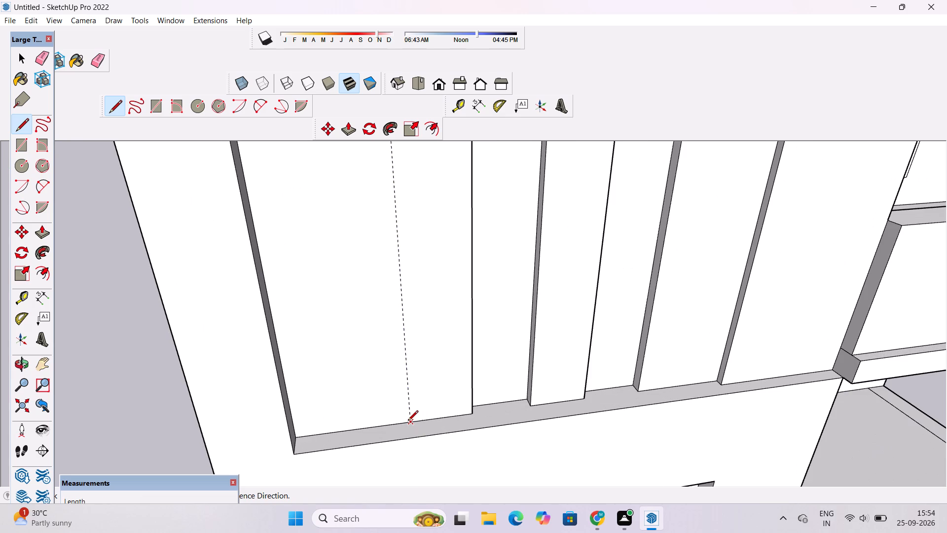
left_click(411, 422)
scroll(406, 401, "down", 7)
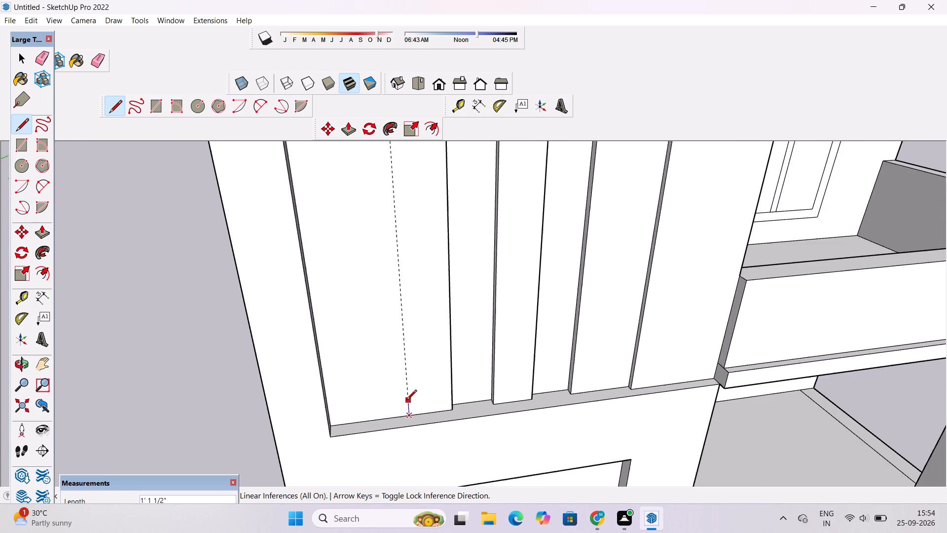
scroll(406, 401, "down", 8)
scroll(380, 178, "up", 11)
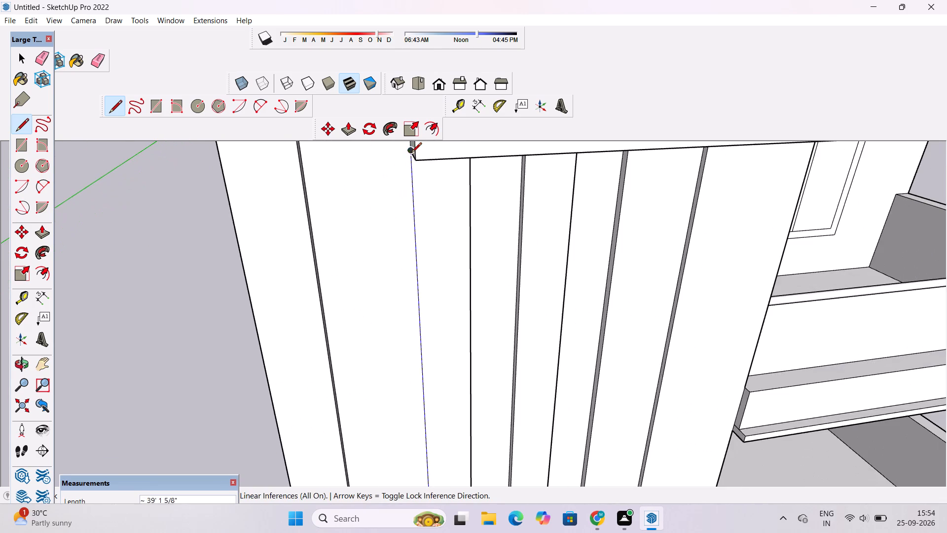
scroll(417, 148, "up", 9)
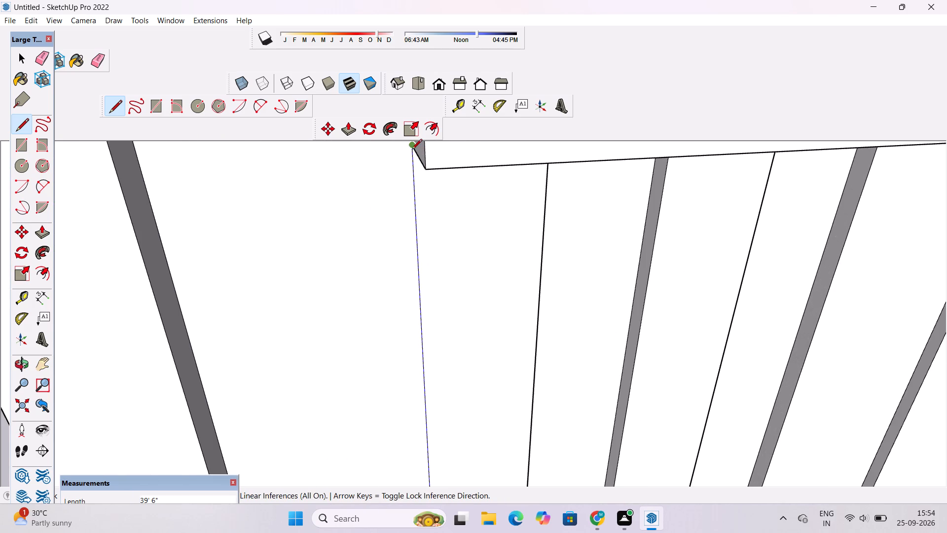
scroll(412, 172, "down", 10)
scroll(412, 152, "up", 13)
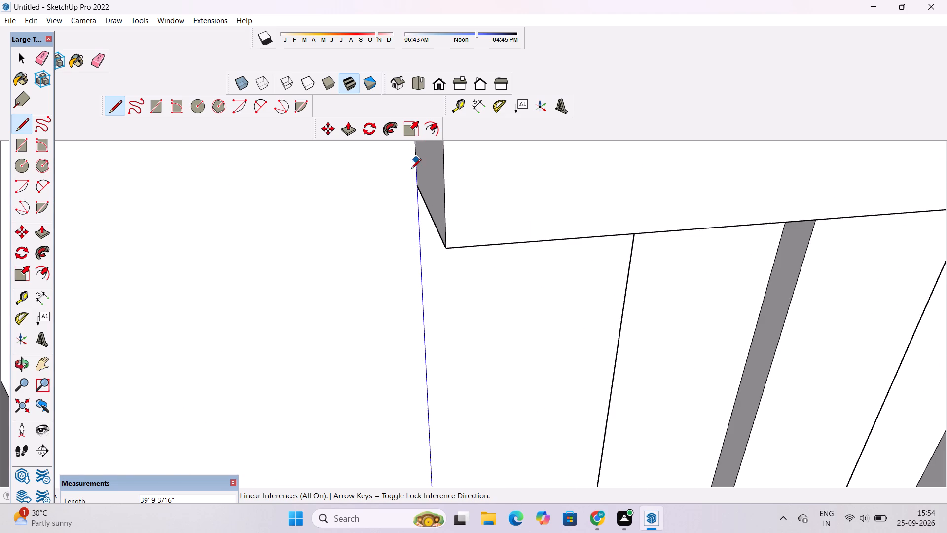
scroll(417, 187, "up", 15)
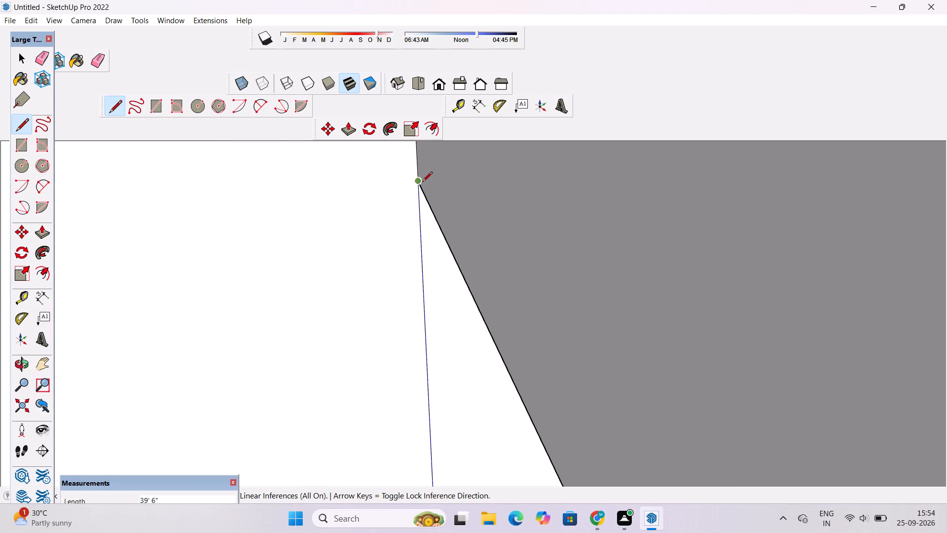
scroll(419, 190, "up", 6)
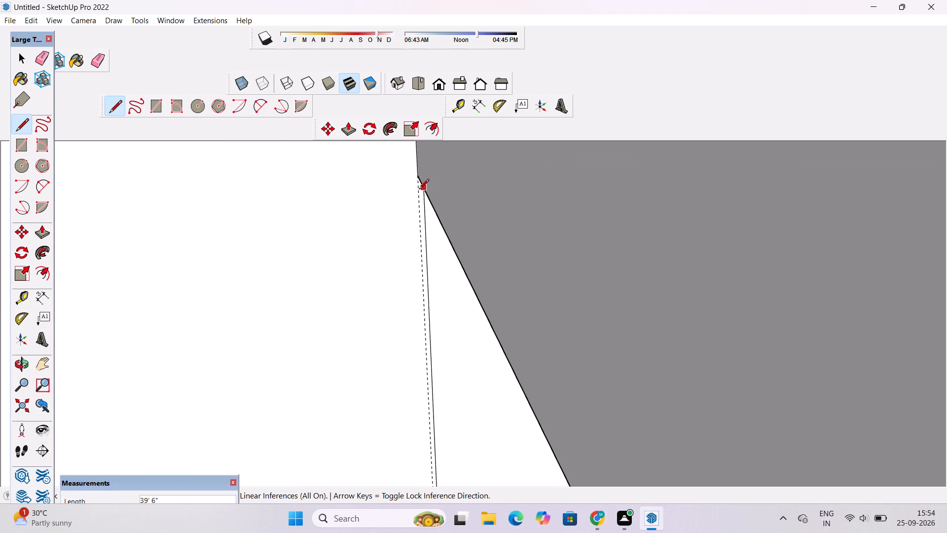
scroll(419, 190, "up", 3)
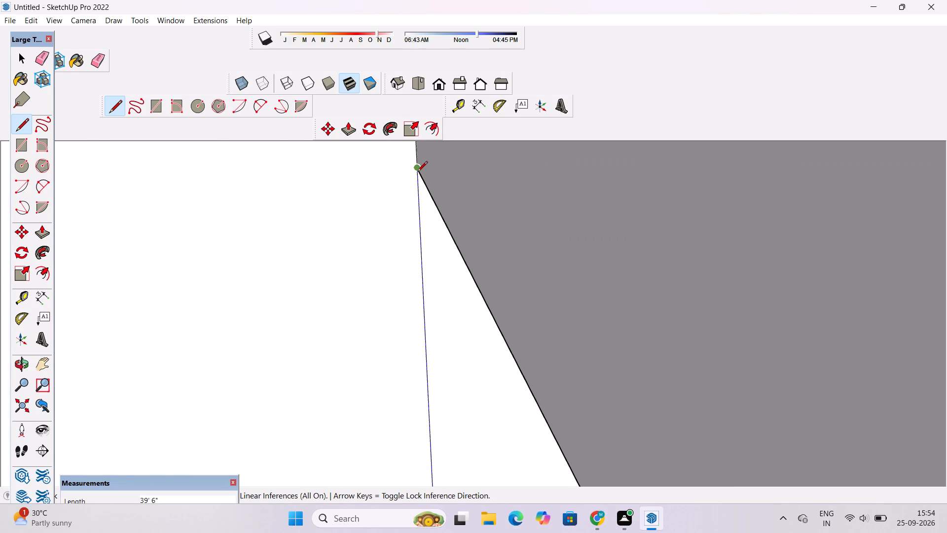
double_click(418, 172)
Erase the vertical guide line where it extends below the house front.
scroll(322, 208, "down", 5)
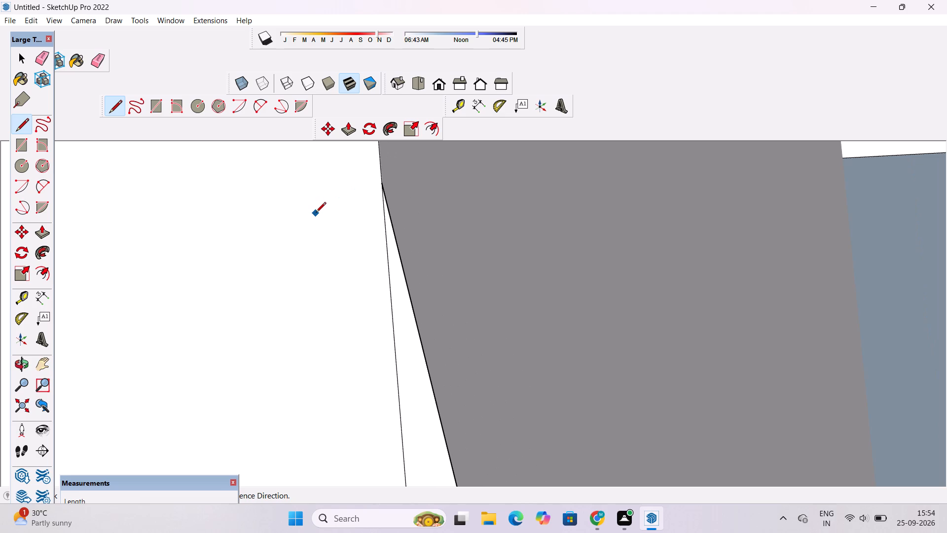
key("o")
scroll(315, 216, "down", 6)
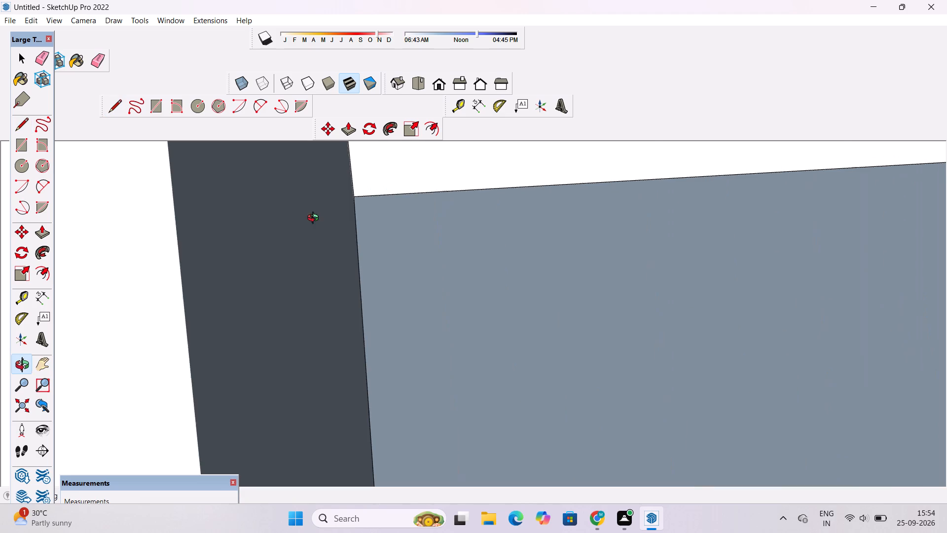
scroll(391, 277, "down", 6)
left_click(439, 85)
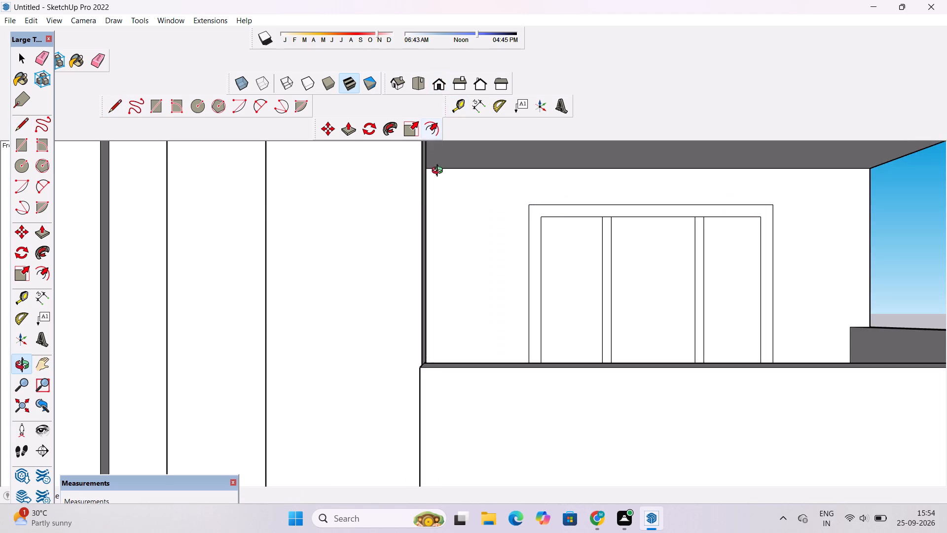
scroll(431, 205, "down", 9)
left_click_drag(384, 294, 401, 315)
scroll(396, 287, "down", 5)
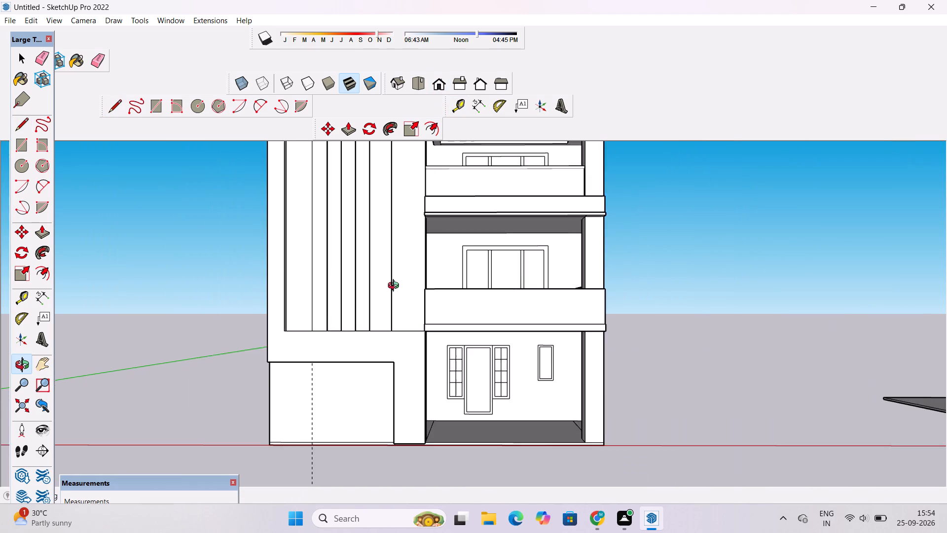
left_click_drag(349, 357, 379, 383)
left_click(379, 384)
left_click_drag(380, 404, 398, 303)
scroll(399, 301, "down", 5)
left_click_drag(390, 393, 398, 340)
left_click(398, 340, "shift")
left_click_drag(395, 354, 395, 378)
key("e")
left_click_drag(384, 355, 363, 383)
Examine the tower's front wall, its vertical strips and the roof slab's end from several angles.
scroll(362, 379, "down", 6)
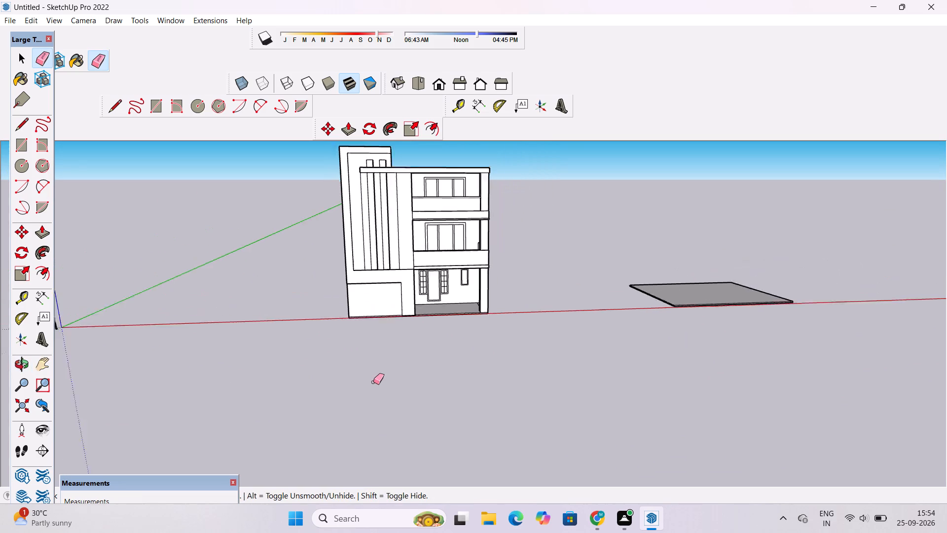
scroll(373, 382, "down", 2)
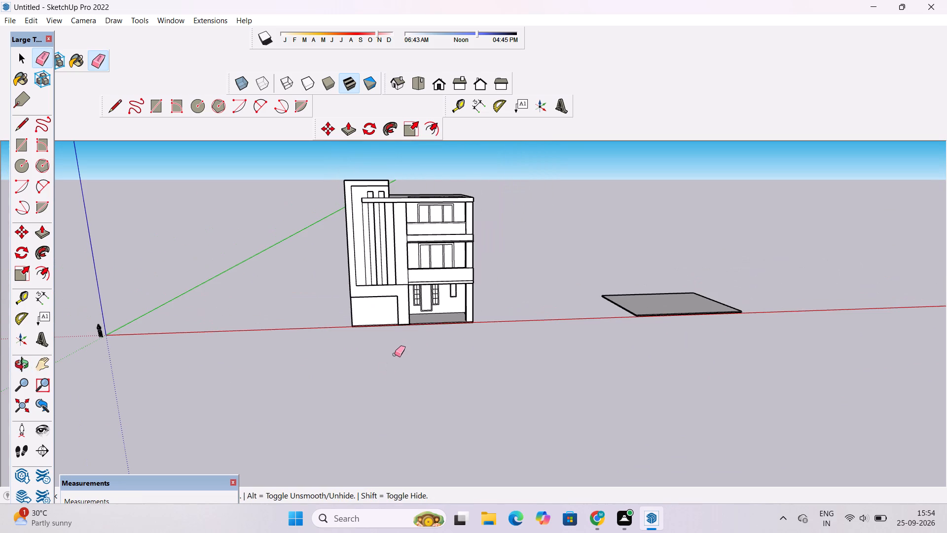
key("o")
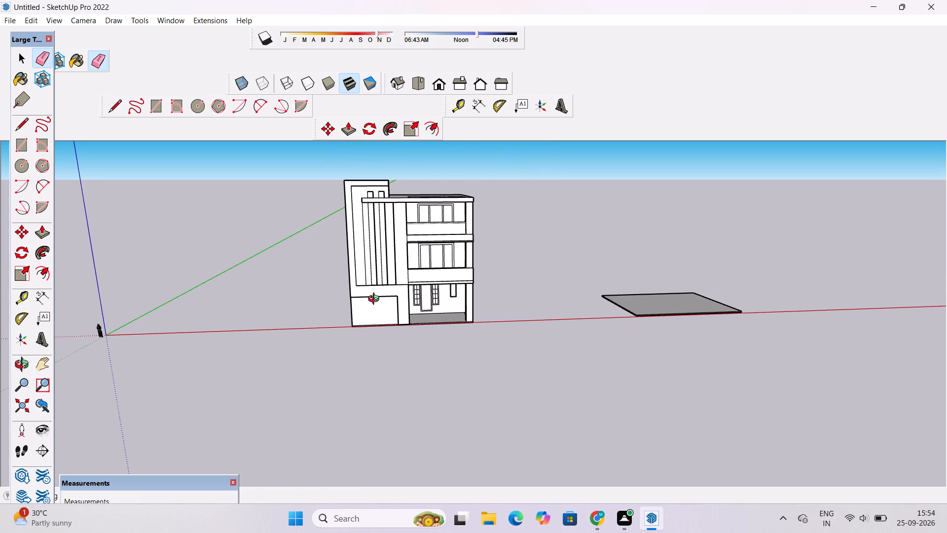
scroll(376, 300, "up", 1)
left_click_drag(376, 300, 390, 327, "shift")
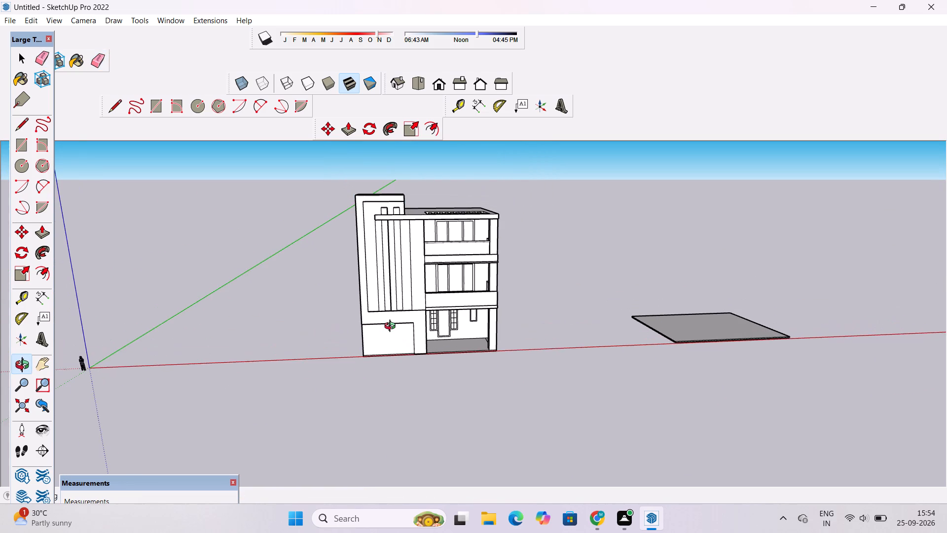
scroll(393, 323, "down", 1)
left_click_drag(380, 330, 545, 378)
scroll(474, 323, "up", 2)
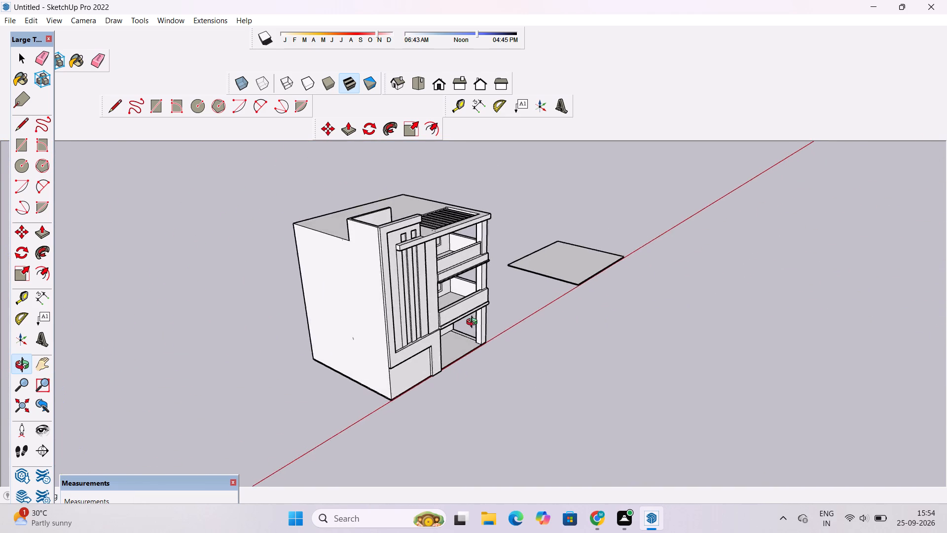
scroll(474, 323, "up", 3)
left_click_drag(380, 292, 327, 301)
left_click_drag(324, 302, 393, 364, "shift")
scroll(385, 346, "up", 2)
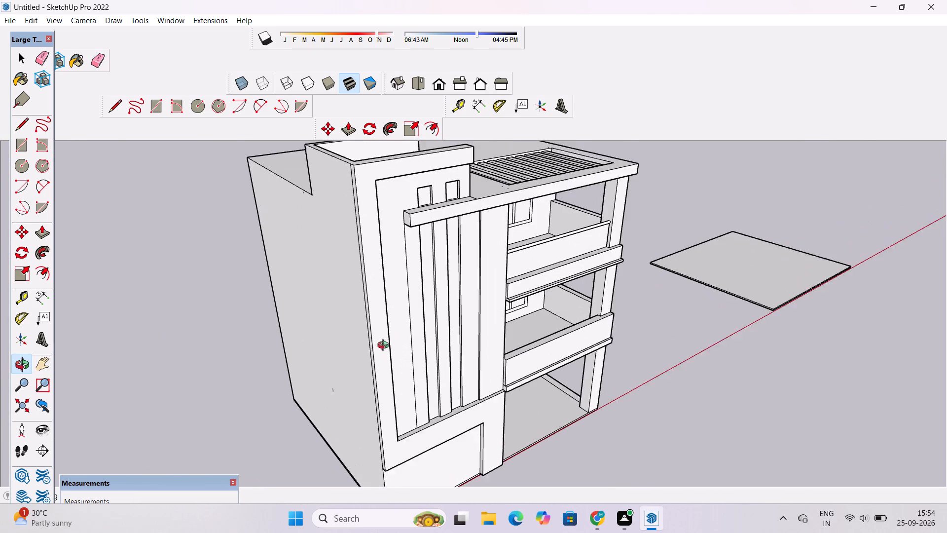
scroll(385, 346, "up", 2)
left_click_drag(417, 301, 429, 341, "shift")
left_click_drag(438, 338, 306, 354)
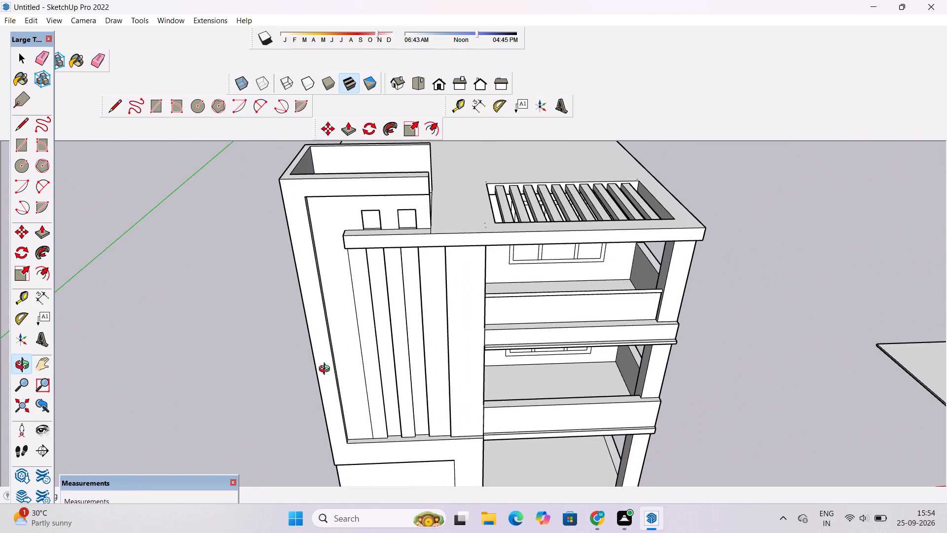
left_click_drag(335, 384, 339, 324)
scroll(339, 320, "down", 4)
left_click_drag(343, 329, 382, 410, "shift")
scroll(378, 370, "up", 2, "shift")
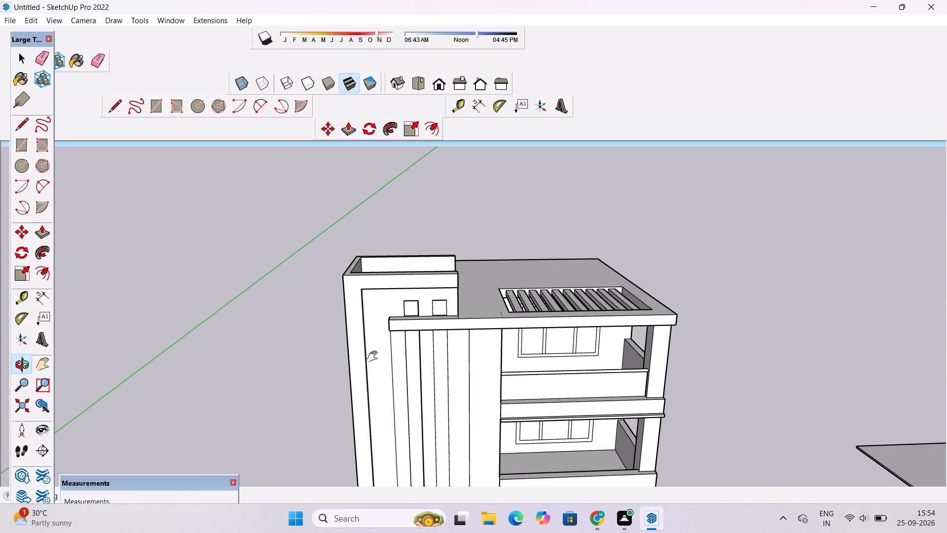
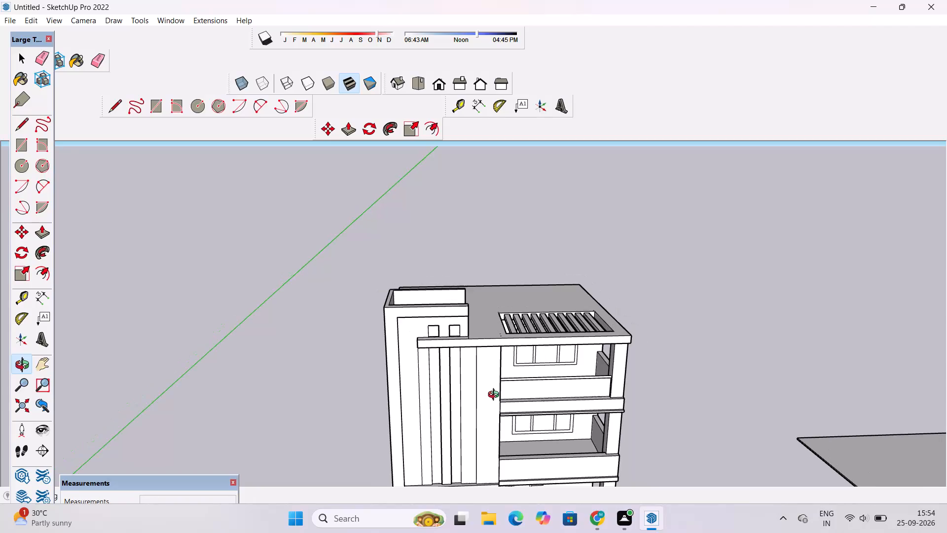
Draw a thin horizontal rectangle, about 1 1/16" by 4' 7 3/4", from the recess edge to the vertical division line below the roof slab's end.
left_click_drag(493, 396, 497, 425)
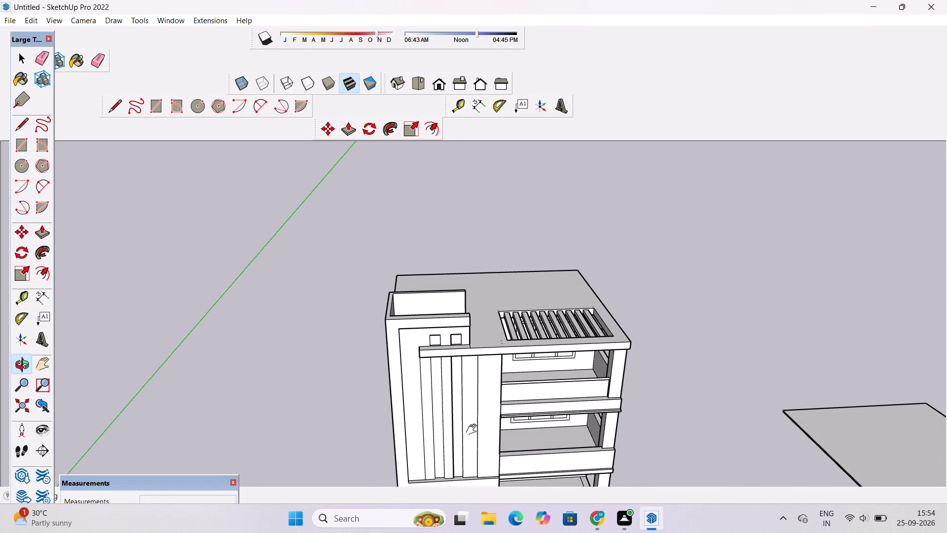
left_click_drag(478, 454, 481, 406, "shift")
left_click(481, 406, "shift")
left_click_drag(480, 426, 492, 414)
left_click_drag(493, 415, 477, 360, "shift")
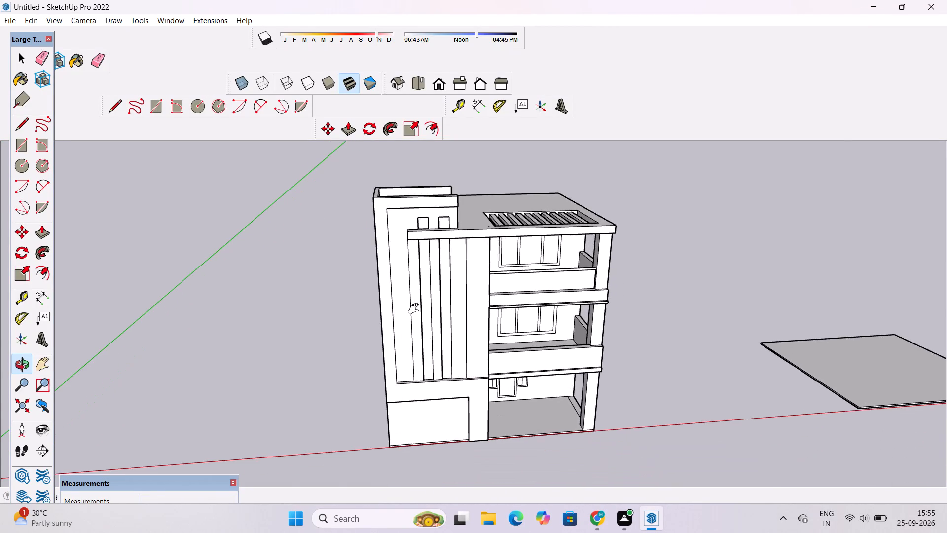
scroll(408, 301, "up", 7, "shift")
left_click_drag(383, 245, 383, 343, "shift")
scroll(387, 270, "up", 11)
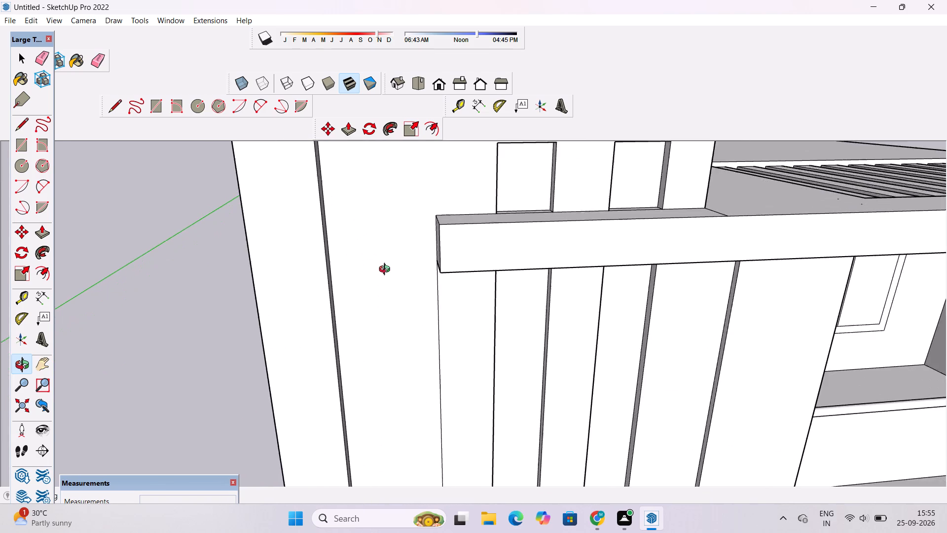
scroll(387, 270, "up", 4)
key("r")
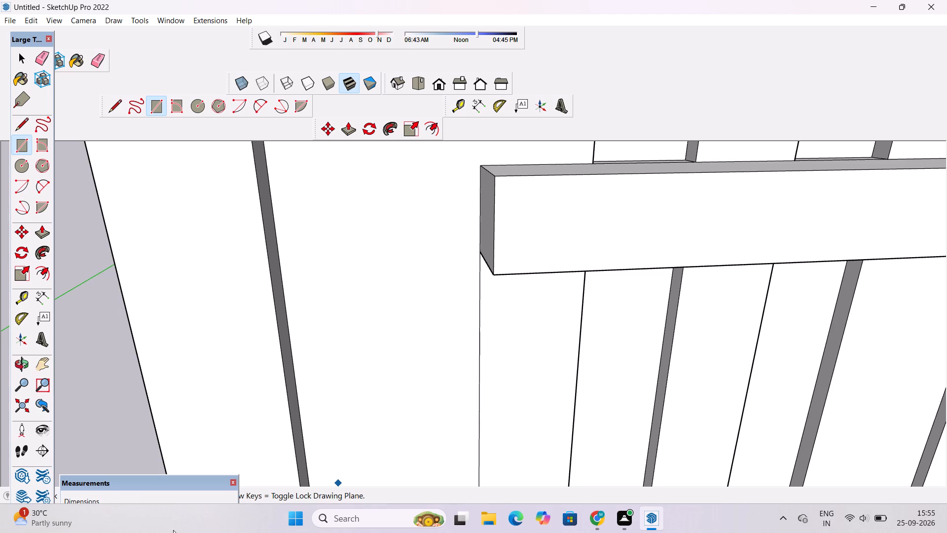
scroll(306, 254, "down", 2)
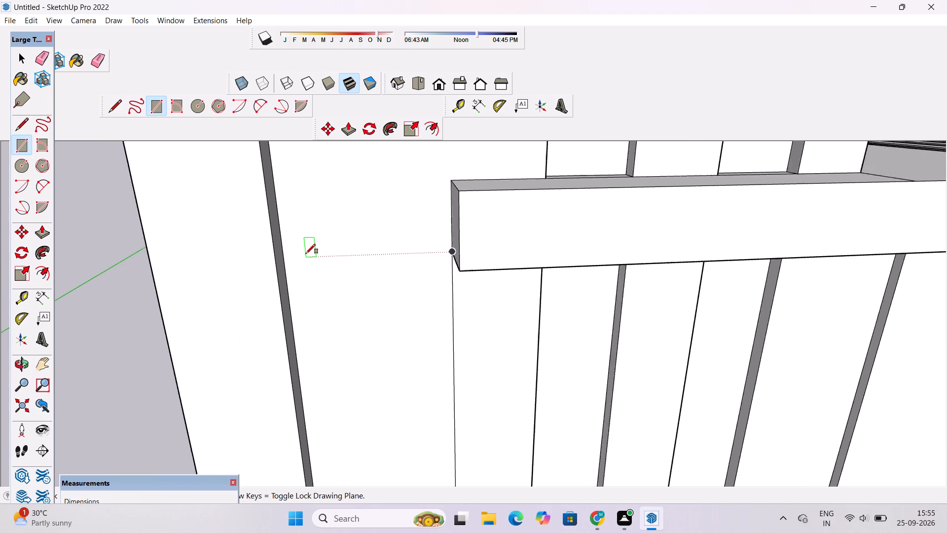
scroll(306, 254, "down", 2)
scroll(306, 254, "up", 3)
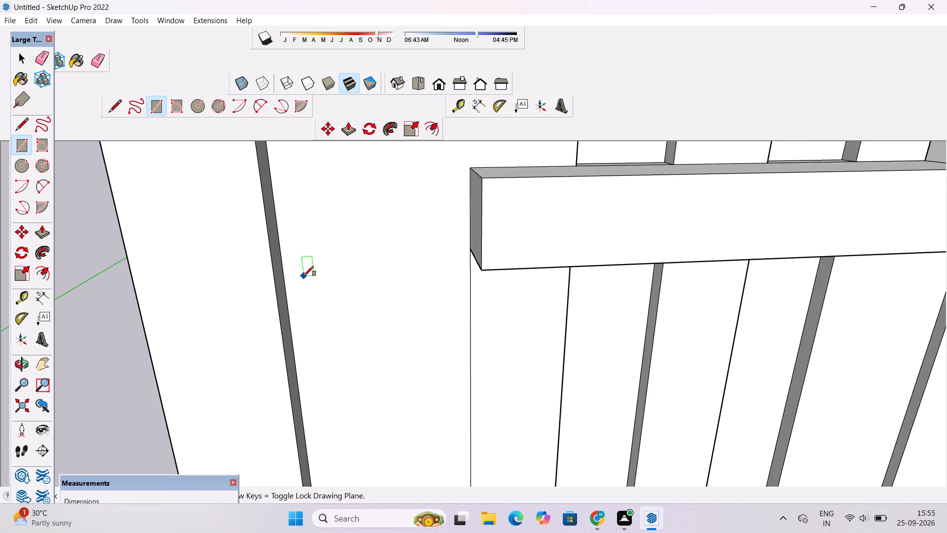
scroll(299, 269, "down", 4)
scroll(307, 352, "up", 3)
left_click(288, 275)
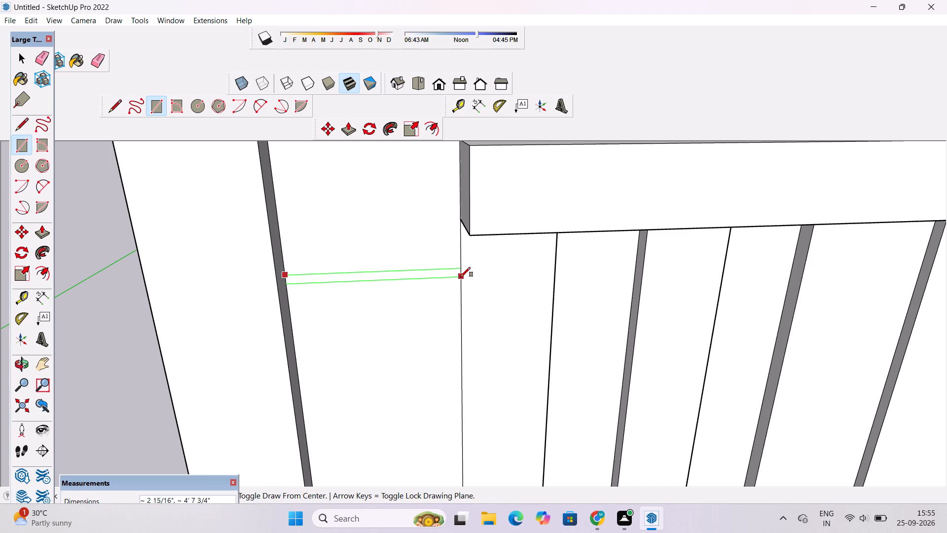
scroll(461, 276, "up", 8)
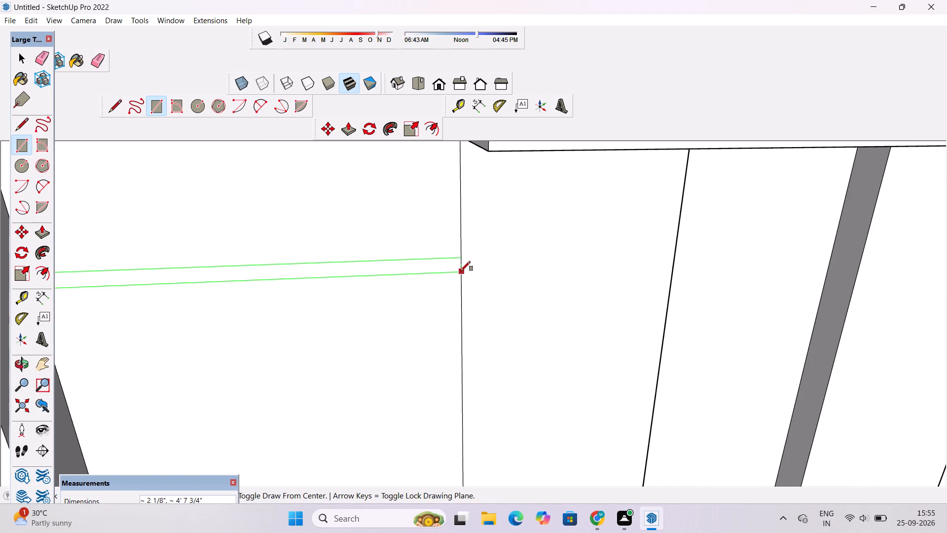
left_click(460, 265)
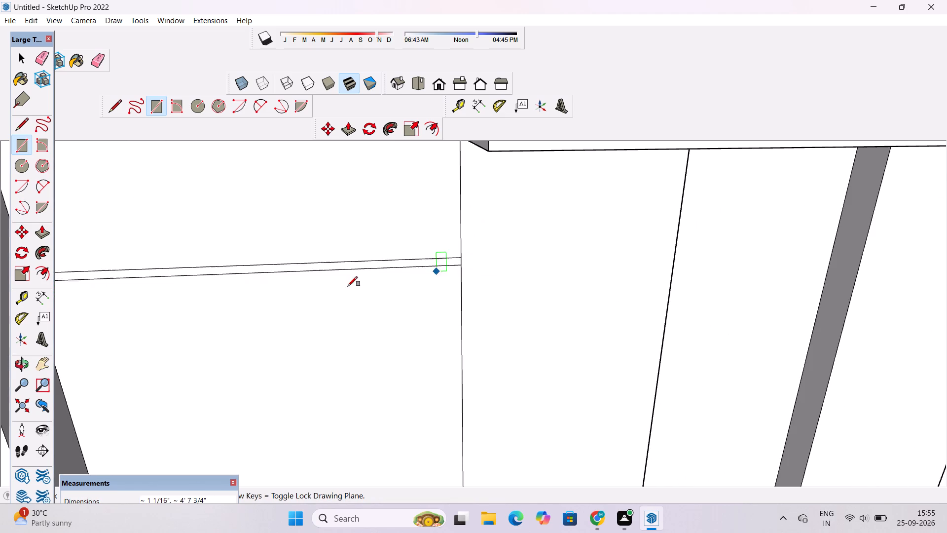
Examine the thin horizontal strip on the tower's front panel from several angles and distances.
scroll(298, 262, "down", 12)
key("space")
key("o")
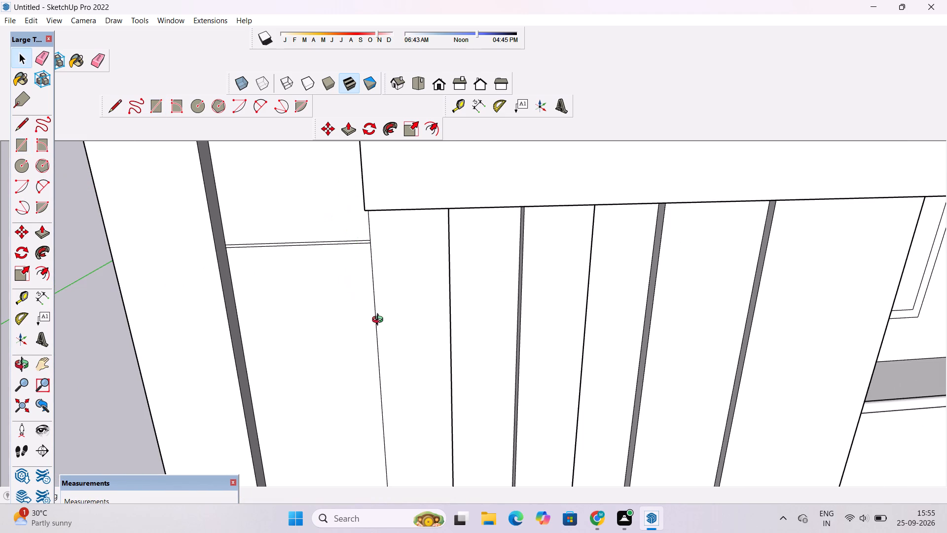
left_click_drag(421, 351, 427, 289, "shift")
left_click(427, 289, "shift")
left_click_drag(430, 344, 442, 334)
left_click(443, 333)
scroll(327, 276, "down", 3)
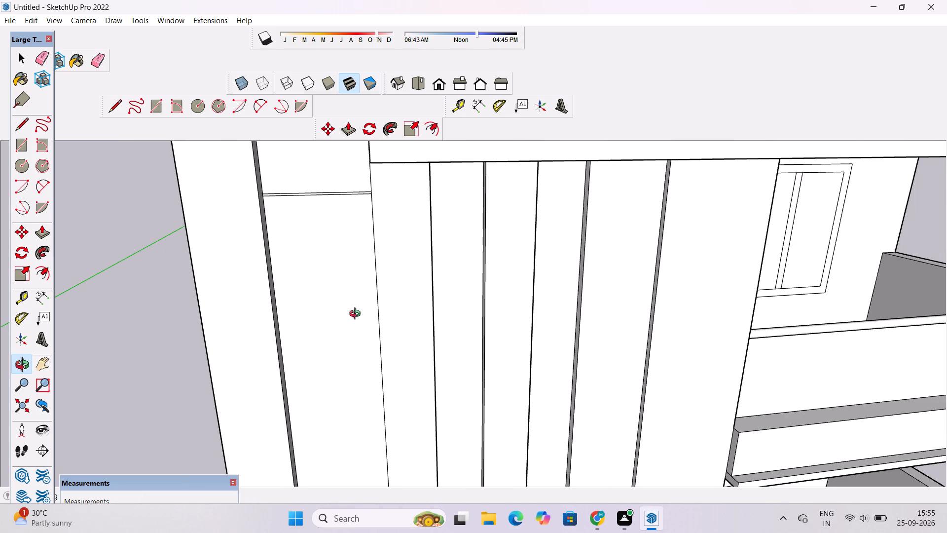
left_click_drag(378, 328, 387, 331, "shift")
left_click_drag(403, 352, 424, 350)
left_click_drag(426, 341, 380, 332, "shift")
scroll(377, 332, "down", 2, "shift")
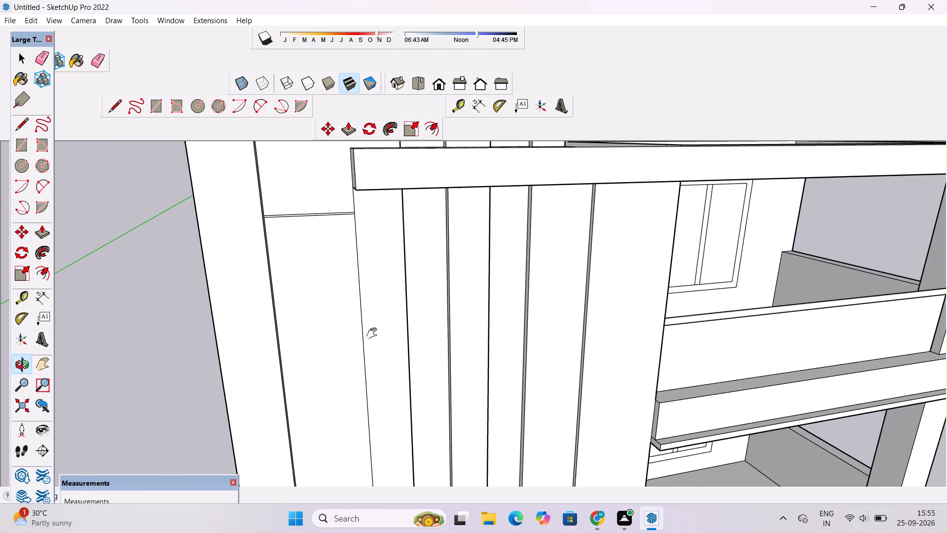
left_click_drag(374, 334, 369, 308)
left_click(369, 308)
left_click_drag(351, 288, 345, 318, "shift")
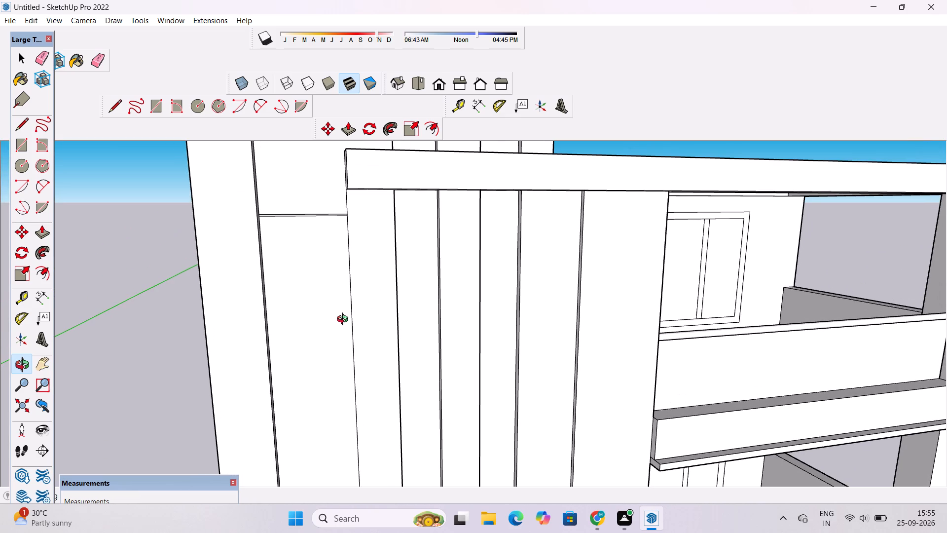
left_click_drag(345, 320, 359, 332, "shift")
scroll(359, 332, "down", 2, "shift")
left_click_drag(352, 317, 325, 332, "shift")
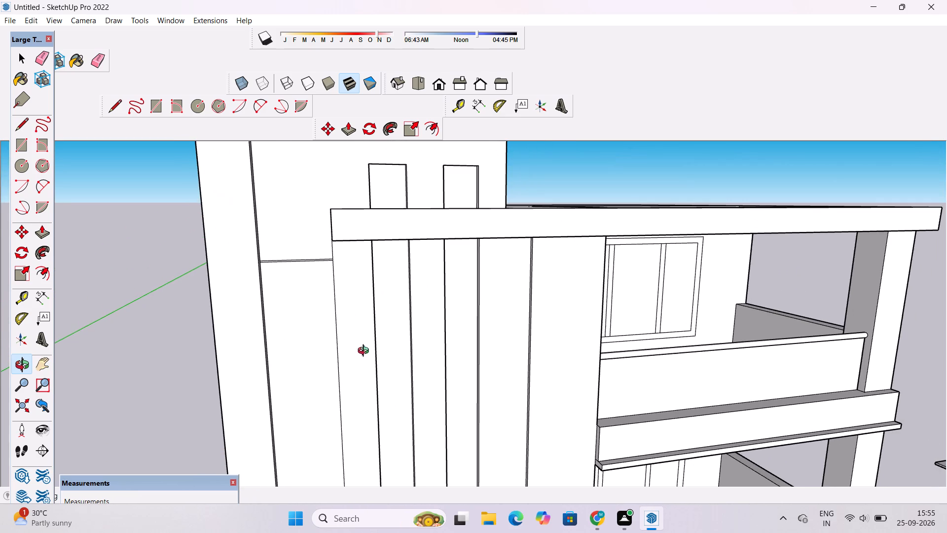
left_click_drag(380, 374, 400, 363)
left_click_drag(400, 354, 375, 340, "shift")
scroll(369, 336, "down", 4)
scroll(291, 232, "up", 6)
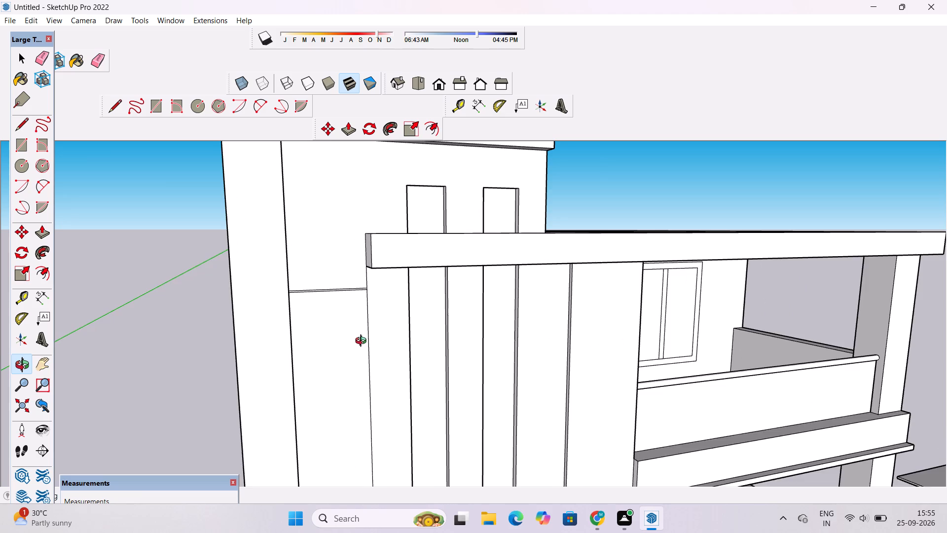
scroll(363, 342, "up", 3)
left_click_drag(363, 325, 359, 198, "shift")
scroll(341, 219, "down", 4)
Copy the thin horizontal strip 1' down along the vertical division line and array it as five copies at that spacing.
left_click_drag(328, 290, 328, 362)
scroll(319, 271, "up", 8)
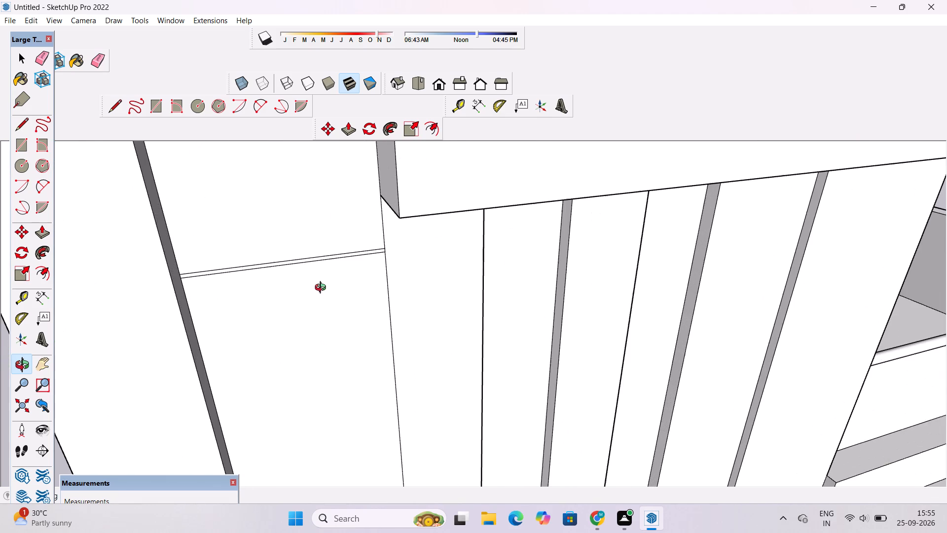
left_click_drag(328, 280, 336, 267, "shift")
scroll(336, 266, "up", 4, "shift")
left_click_drag(328, 250, 348, 235, "shift")
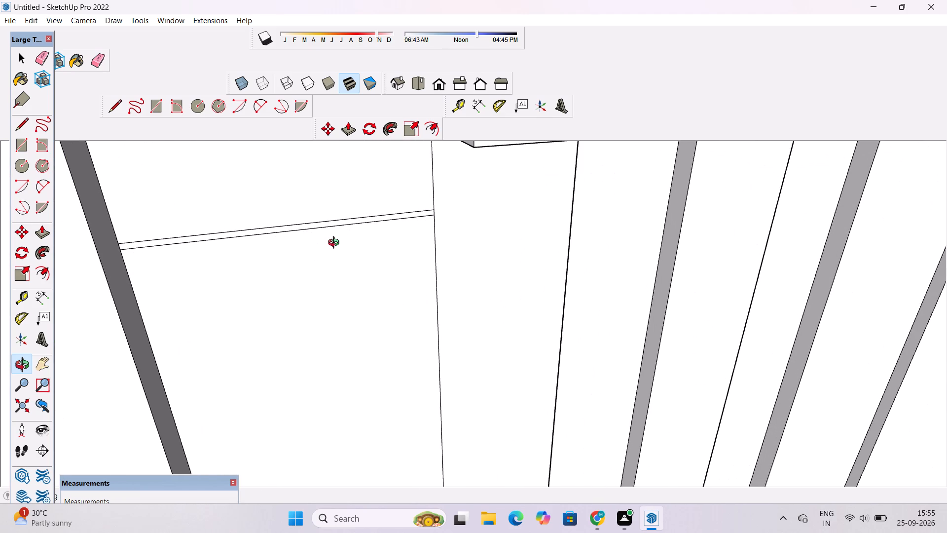
key("space")
scroll(329, 231, "up", 3)
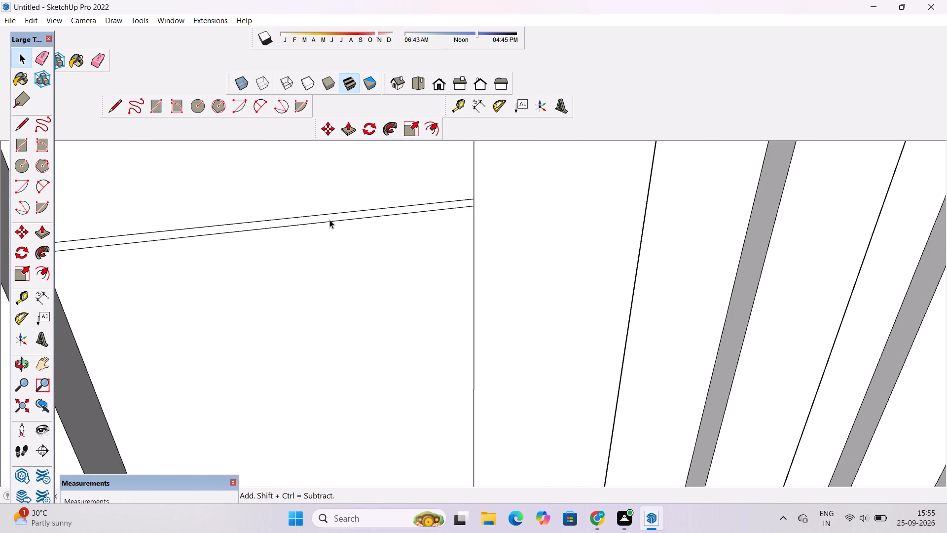
double_click(331, 218)
scroll(331, 218, "down", 5)
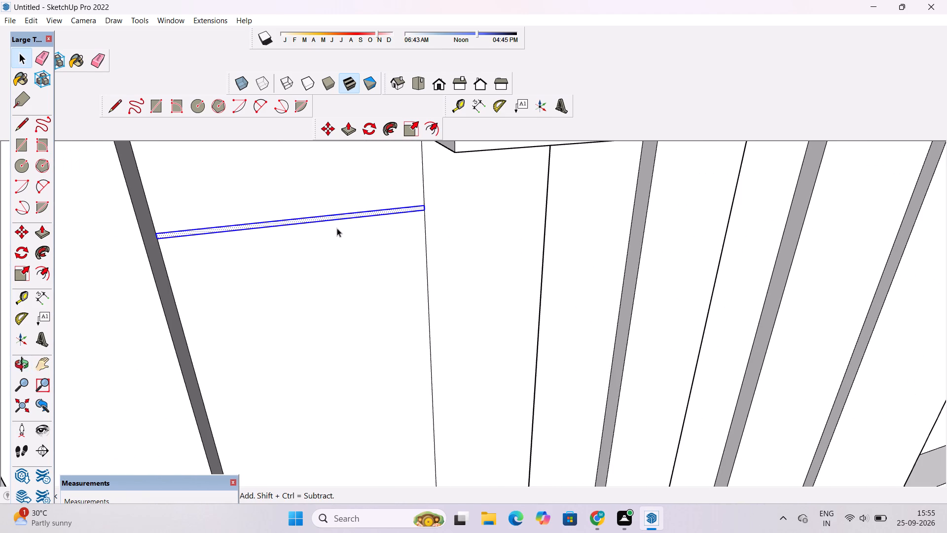
key("m")
scroll(337, 228, "down", 2)
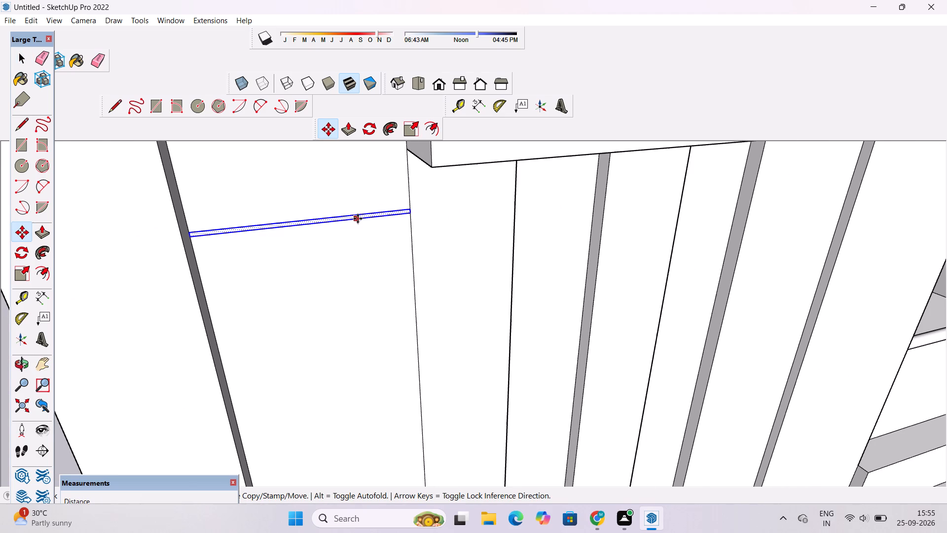
scroll(352, 220, "down", 2)
scroll(378, 287, "up", 3)
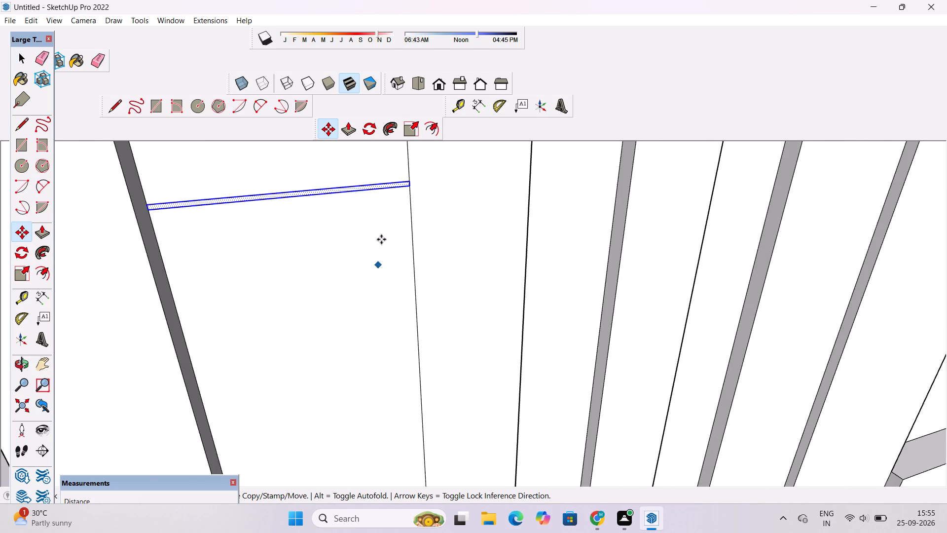
scroll(388, 212, "up", 2)
left_click(412, 183)
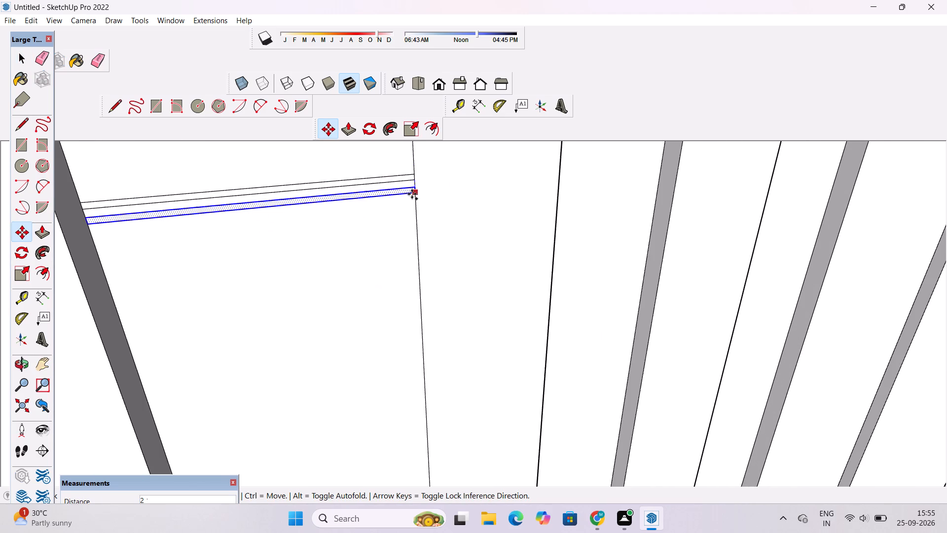
scroll(412, 195, "down", 3)
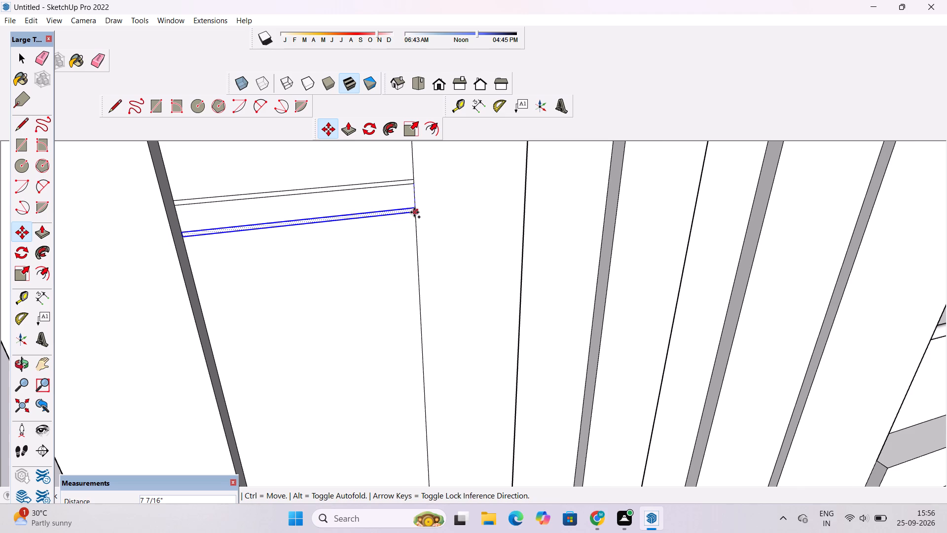
type("1'")
key("Return")
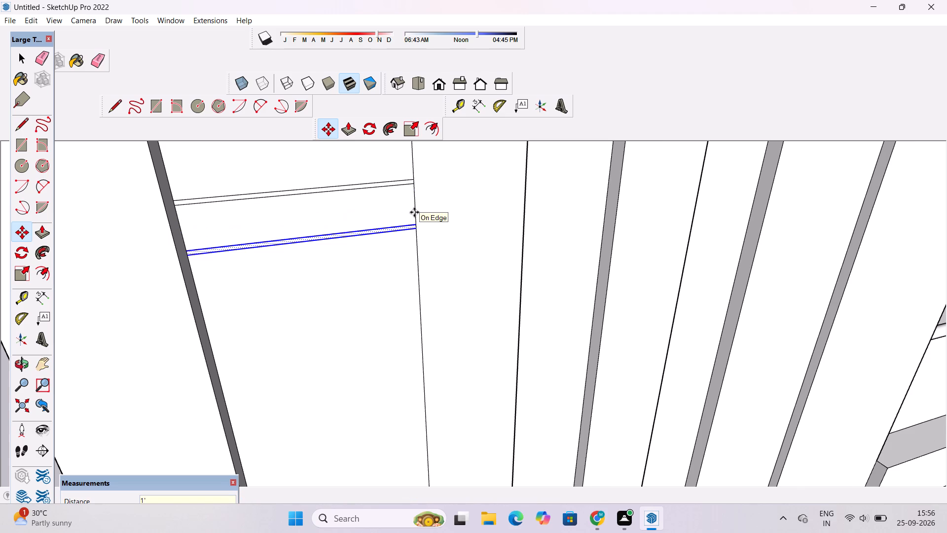
key("asterisk")
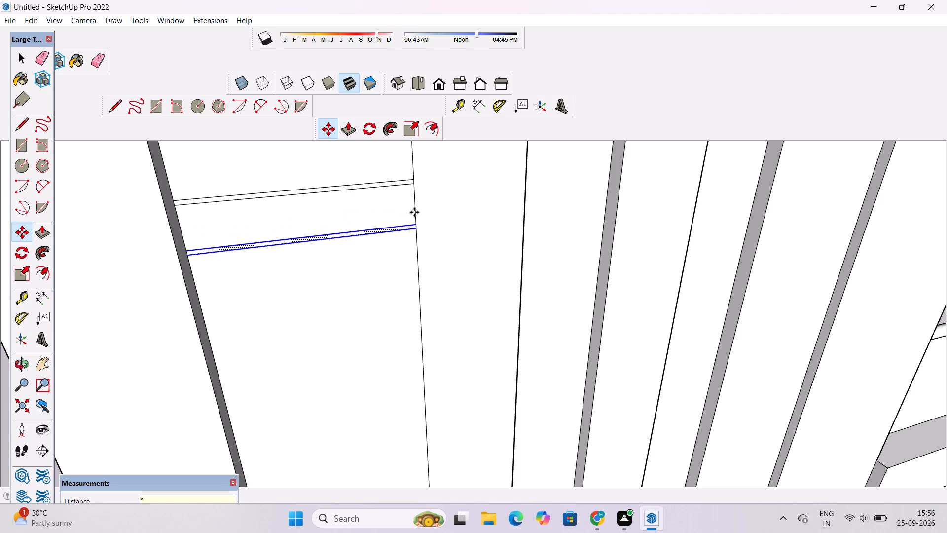
key("5")
key("Return")
Examine the horizontal strip array against the full height of the tower's front panel.
scroll(360, 216, "down", 14)
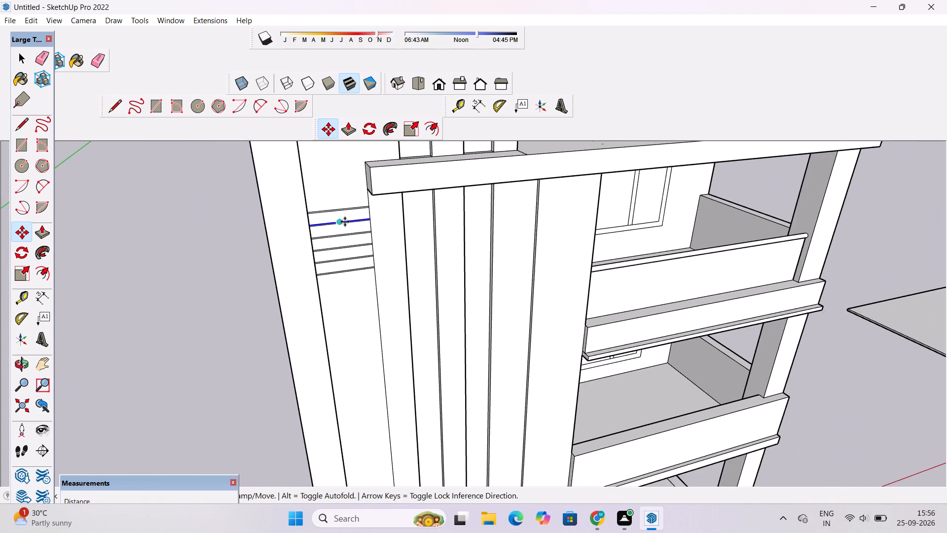
scroll(326, 223, "down", 11)
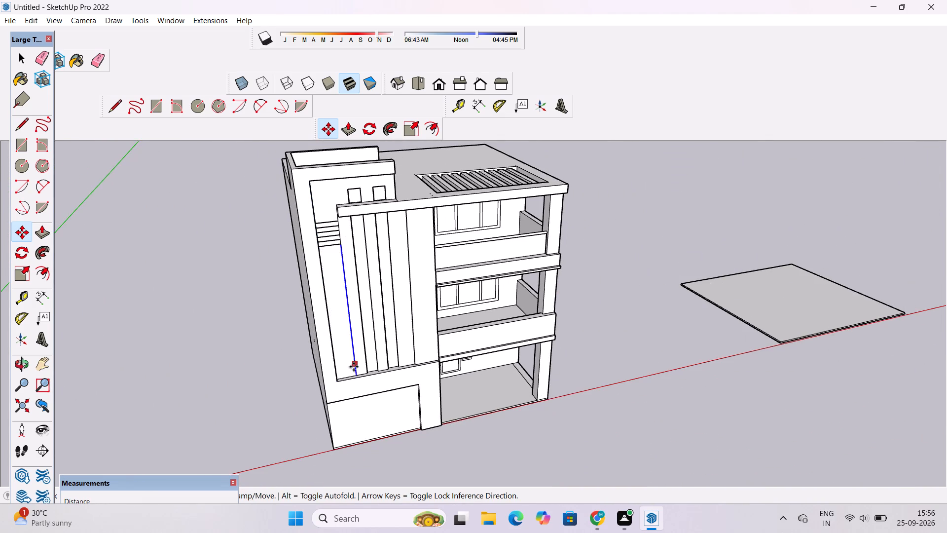
scroll(354, 370, "up", 9)
key("space")
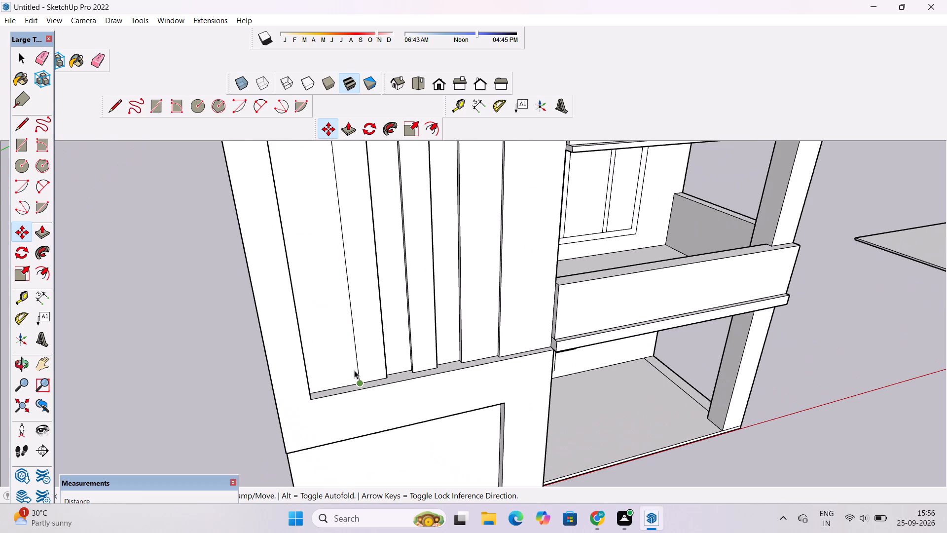
key("o")
scroll(337, 370, "down", 3)
left_click_drag(336, 368, 329, 423, "shift")
scroll(321, 393, "down", 6)
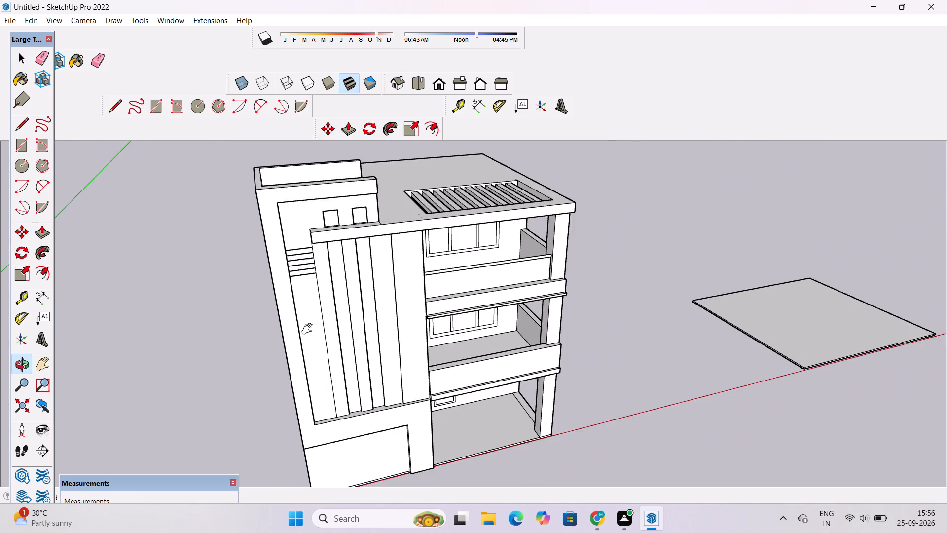
Copy the lowest horizontal strip of the tower panel about 32' down along the vertical division line, near the recess's bottom edge.
left_click_drag(309, 329, 315, 370, "shift")
scroll(312, 331, "up", 15, "shift")
scroll(308, 305, "up", 10, "shift")
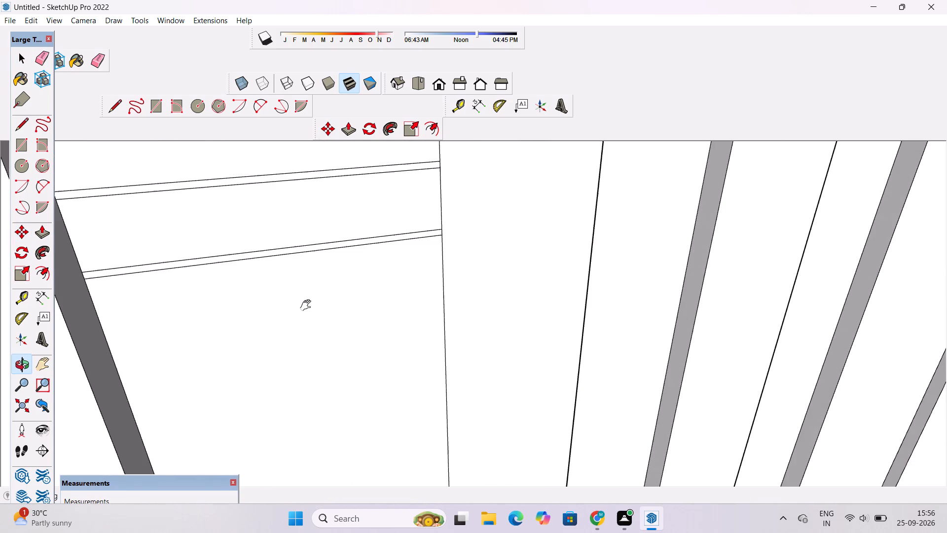
left_click(308, 305, "shift")
scroll(308, 305, "down", 1, "shift")
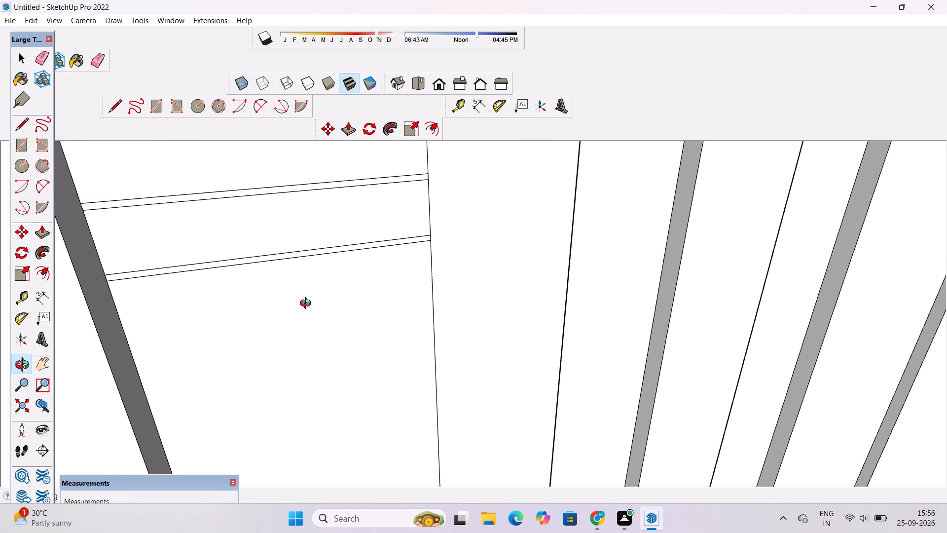
left_click_drag(308, 305, 321, 326, "shift")
key("space")
scroll(338, 280, "up", 5)
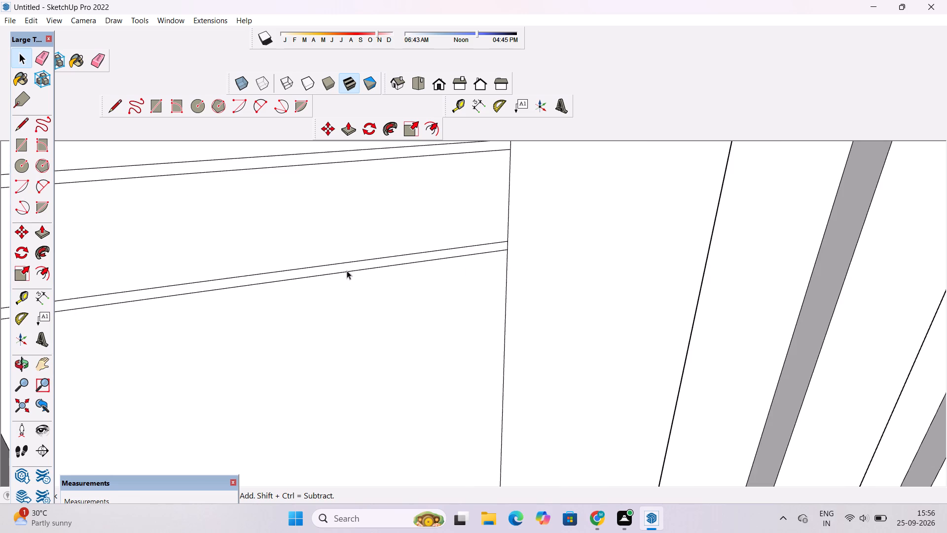
double_click(352, 267)
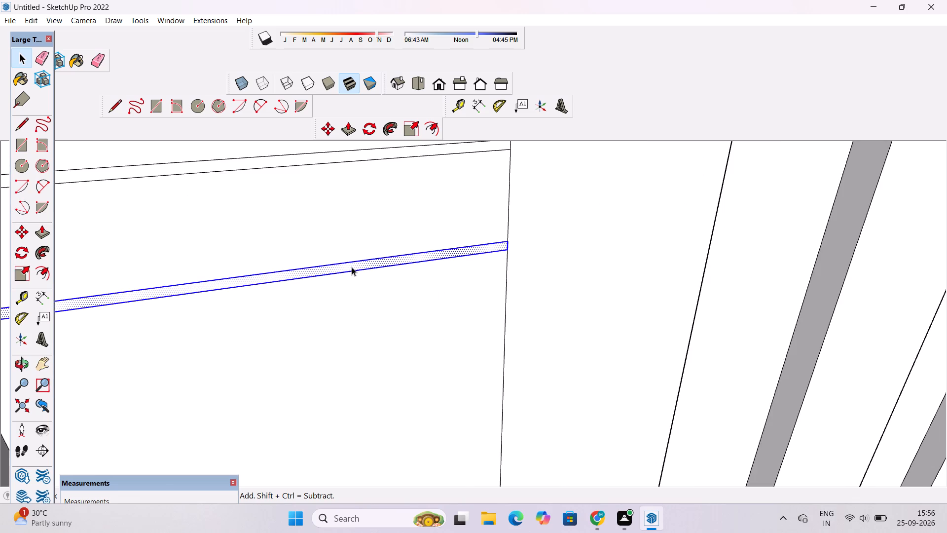
key("m")
scroll(352, 267, "down", 6)
scroll(440, 263, "up", 2)
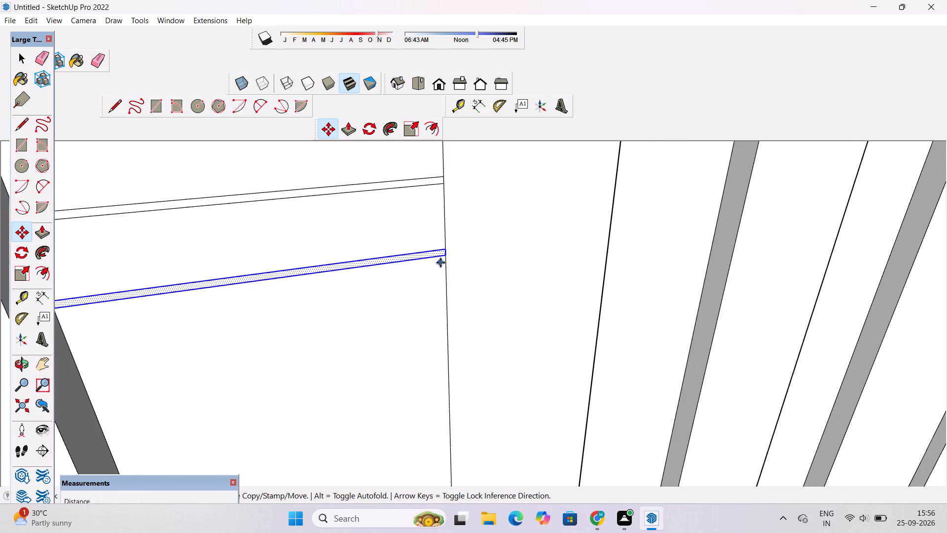
left_click(446, 256)
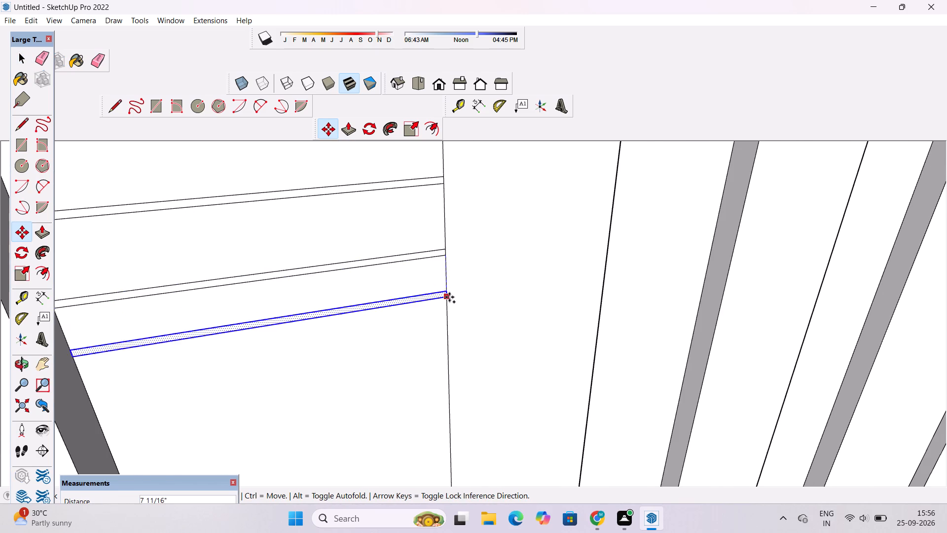
scroll(449, 297, "down", 20)
scroll(449, 297, "down", 7)
scroll(452, 447, "up", 6)
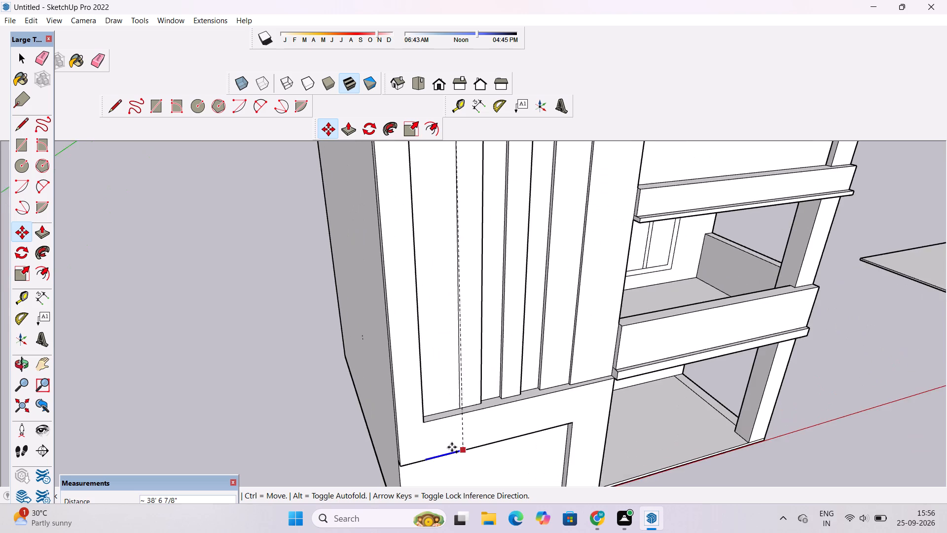
scroll(447, 402, "up", 11)
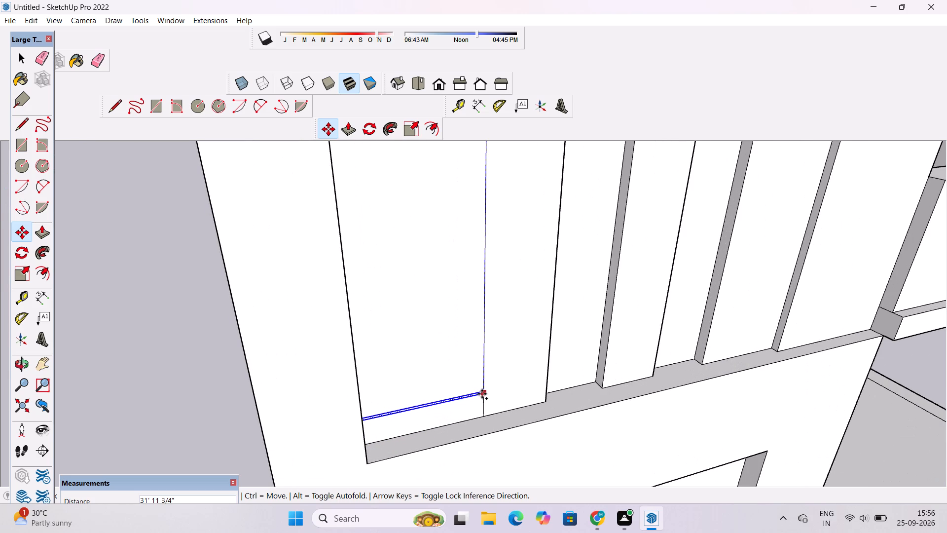
scroll(482, 394, "up", 4)
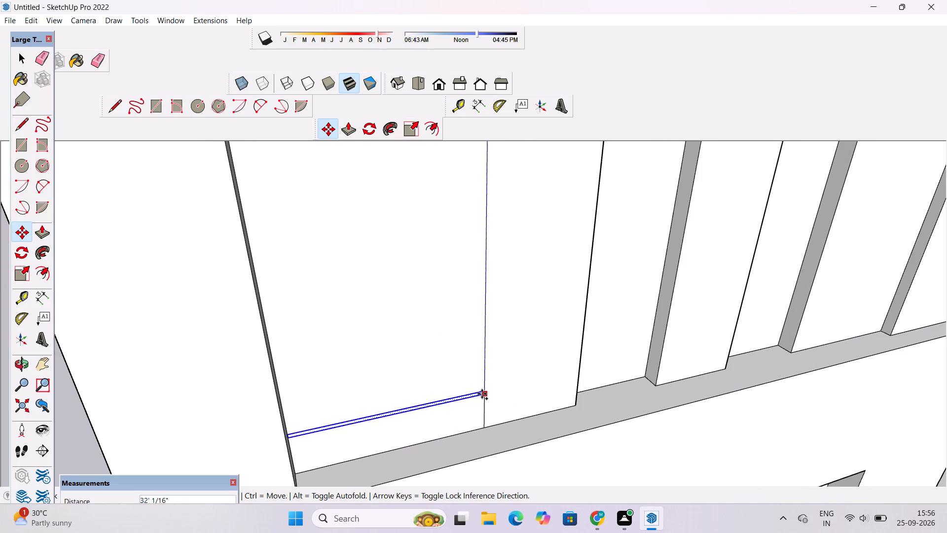
left_click(482, 394)
Copy the bottom strip 1' up along the vertical division line and array it as four copies at that spacing.
left_click(485, 394)
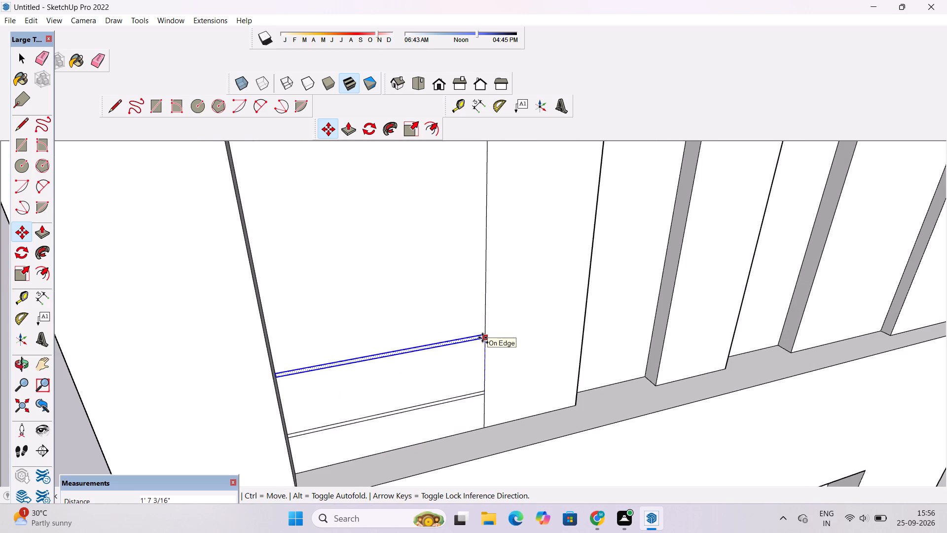
type("1'")
key("Return")
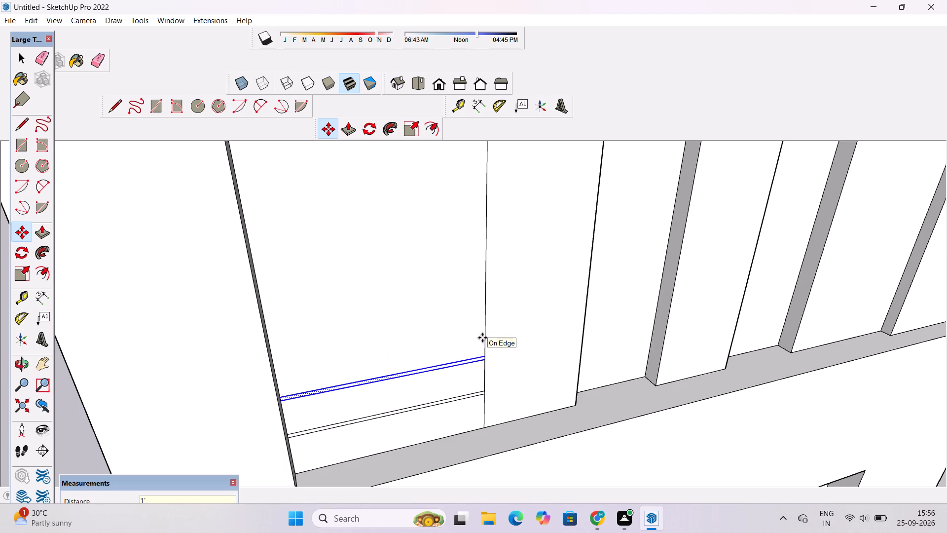
key("asterisk")
key("4")
key("Return")
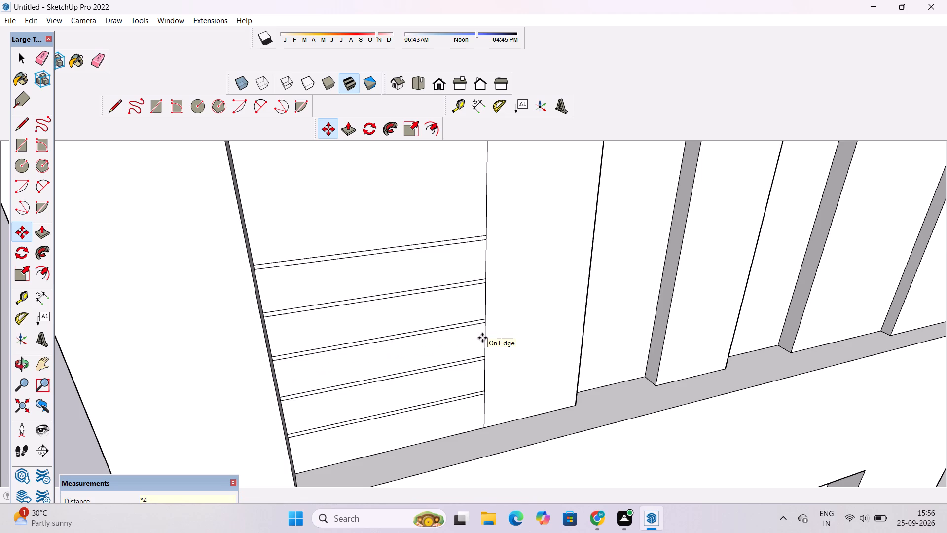
Examine the upper and lower strip groups and the blank stretch between them on the tower's side panel.
scroll(455, 359, "down", 16)
key("o")
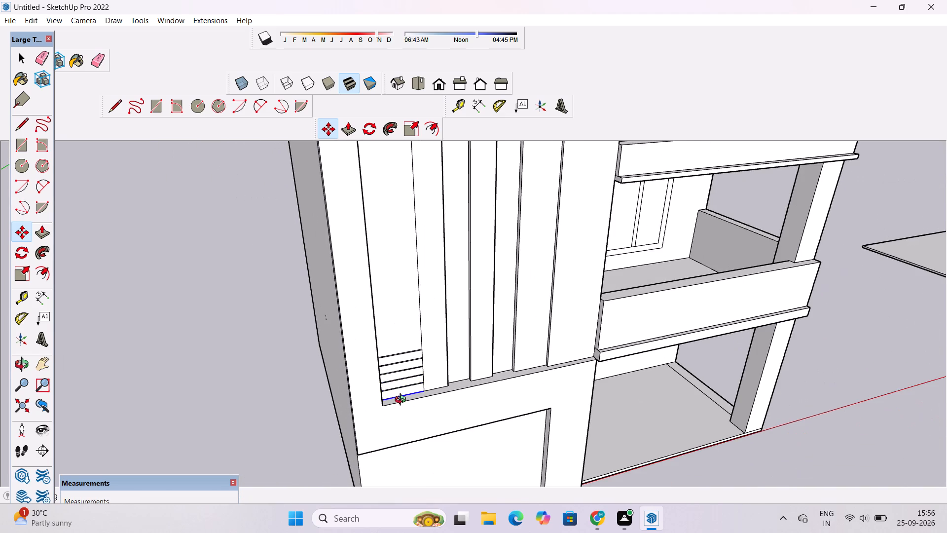
scroll(403, 401, "down", 4)
left_click_drag(423, 420, 408, 325)
left_click_drag(395, 311, 331, 388, "shift")
scroll(328, 392, "down", 5)
left_click_drag(342, 347, 328, 399)
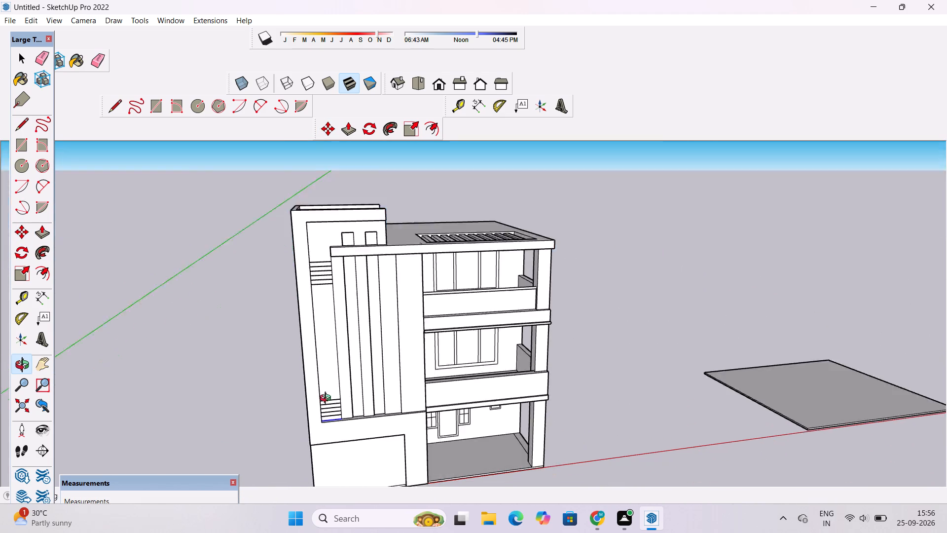
left_click_drag(328, 399, 321, 443)
left_click(321, 444)
scroll(345, 418, "up", 4)
key("space")
left_click(246, 396)
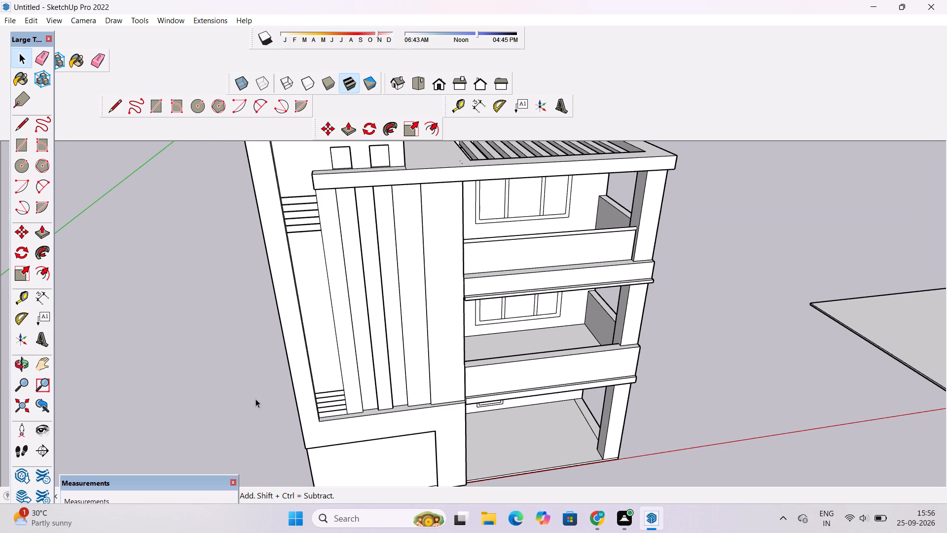
key("o")
scroll(257, 401, "down", 3)
left_click_drag(316, 381, 333, 407, "shift")
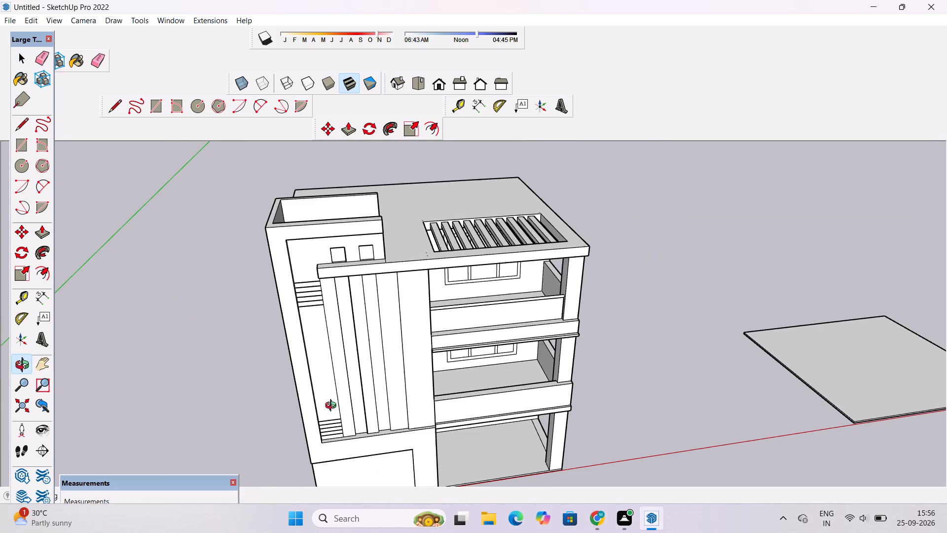
scroll(333, 407, "up", 1)
scroll(333, 407, "down", 1)
scroll(333, 407, "up", 2)
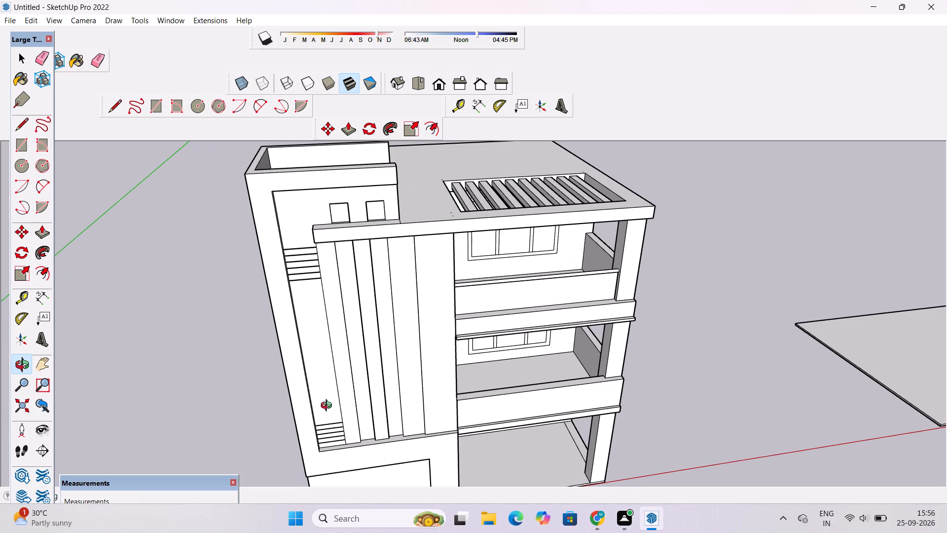
scroll(328, 407, "down", 4)
scroll(328, 407, "up", 12)
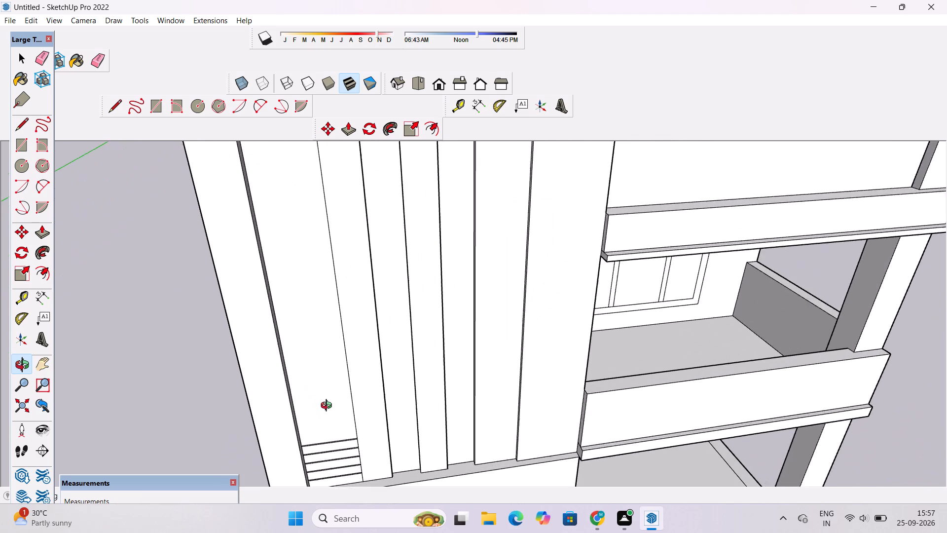
scroll(328, 407, "up", 4)
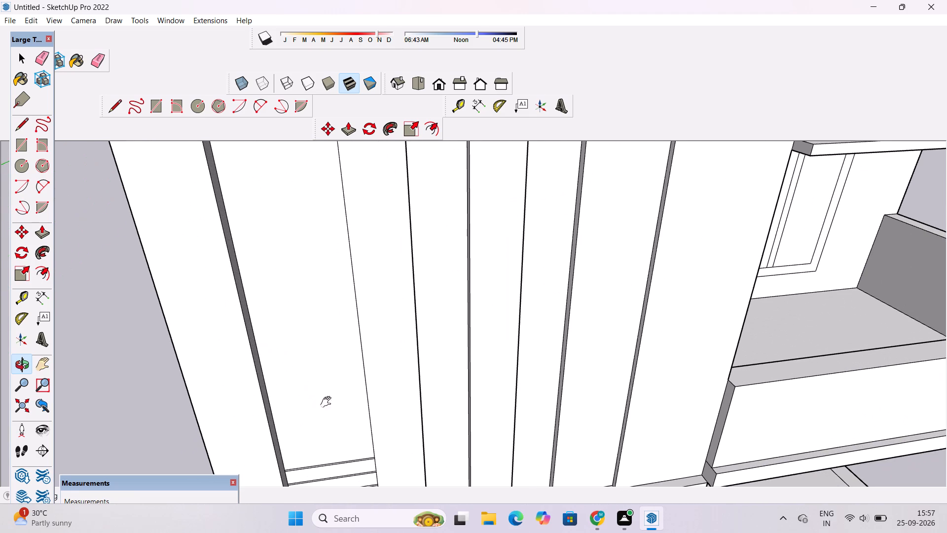
left_click_drag(328, 402, 313, 417, "shift")
scroll(312, 413, "down", 10)
left_click_drag(350, 434, 356, 398)
scroll(356, 386, "down", 5)
left_click_drag(382, 432, 382, 385)
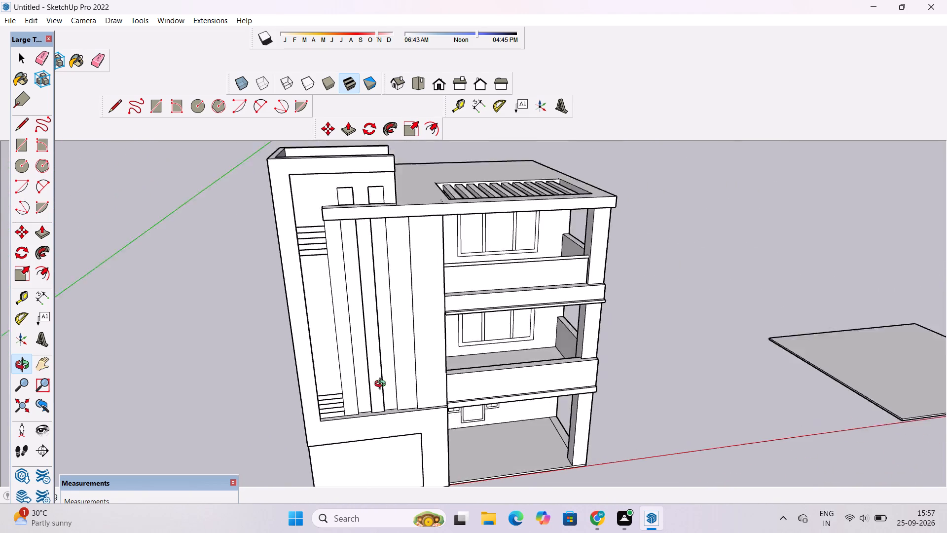
left_click_drag(382, 385, 379, 281)
scroll(369, 243, "up", 5)
left_click_drag(309, 222, 308, 295, "shift")
scroll(306, 290, "down", 5)
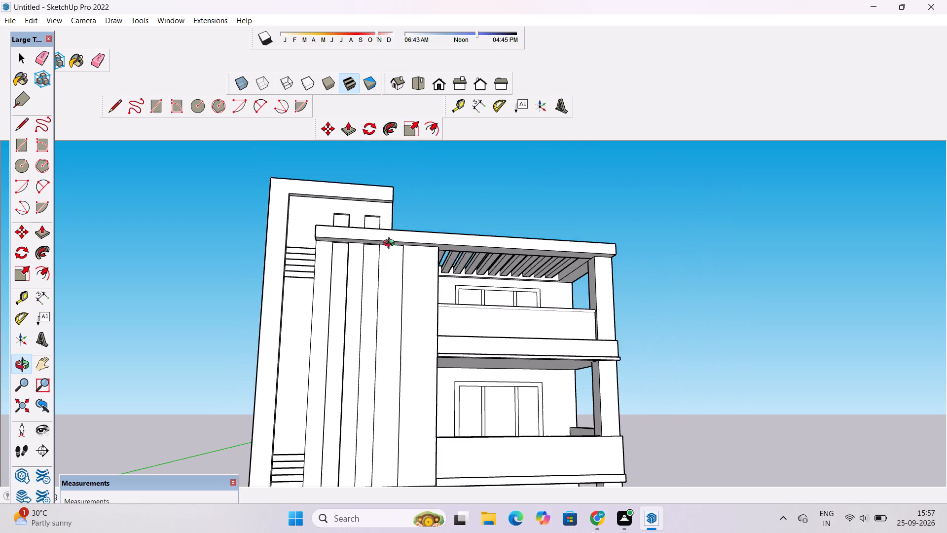
Examine the whole front facade, including the tower panel, balconies and windows, from several angles and distances.
left_click_drag(430, 227, 386, 219)
left_click_drag(364, 273, 365, 264, "shift")
left_click_drag(350, 276, 356, 292)
left_click_drag(367, 312, 372, 290, "shift")
scroll(396, 285, "down", 2)
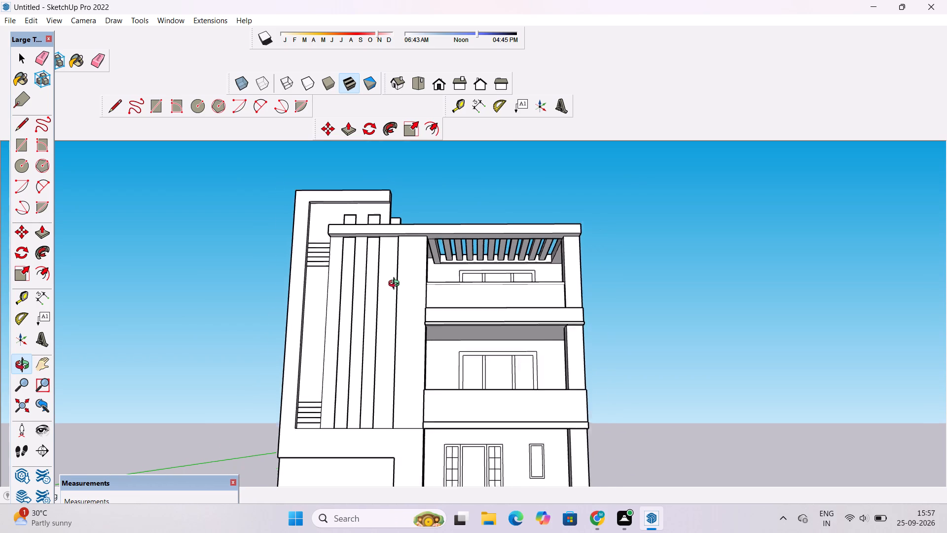
scroll(396, 285, "down", 4)
scroll(396, 285, "up", 5)
left_click_drag(396, 298, 401, 438)
left_click_drag(408, 423, 437, 363, "shift")
scroll(376, 353, "up", 4)
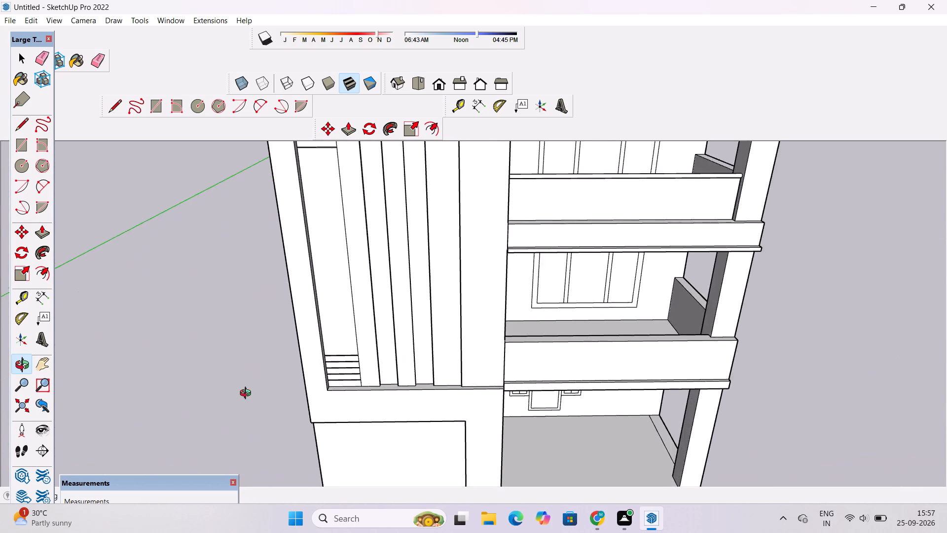
left_click_drag(260, 393, 492, 332)
scroll(510, 316, "down", 5)
left_click_drag(502, 315, 396, 416, "shift")
left_click_drag(495, 373, 319, 340)
left_click_drag(422, 349, 353, 414)
left_click_drag(406, 402, 411, 459)
scroll(447, 373, "up", 4)
left_click_drag(441, 397, 440, 420, "shift")
left_click_drag(435, 421, 438, 395)
left_click_drag(434, 392, 438, 410, "shift")
left_click_drag(441, 425, 444, 411)
scroll(442, 410, "up", 1)
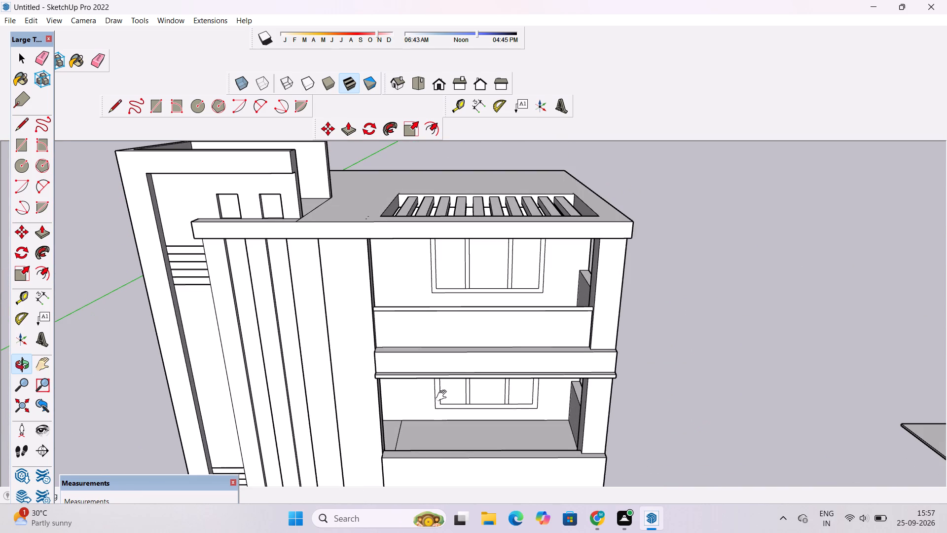
left_click_drag(419, 429, 458, 378)
scroll(458, 377, "down", 2)
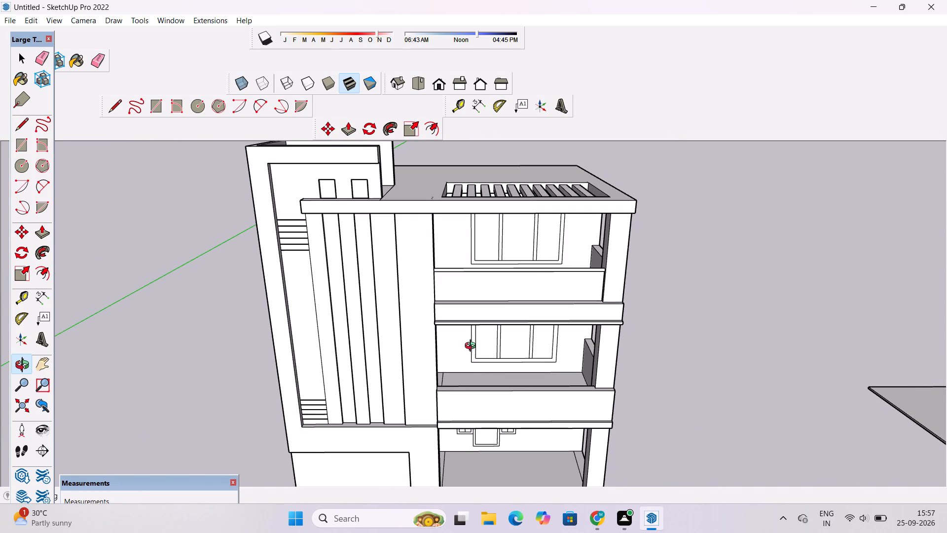
left_click_drag(493, 393, 491, 353)
scroll(488, 350, "down", 1)
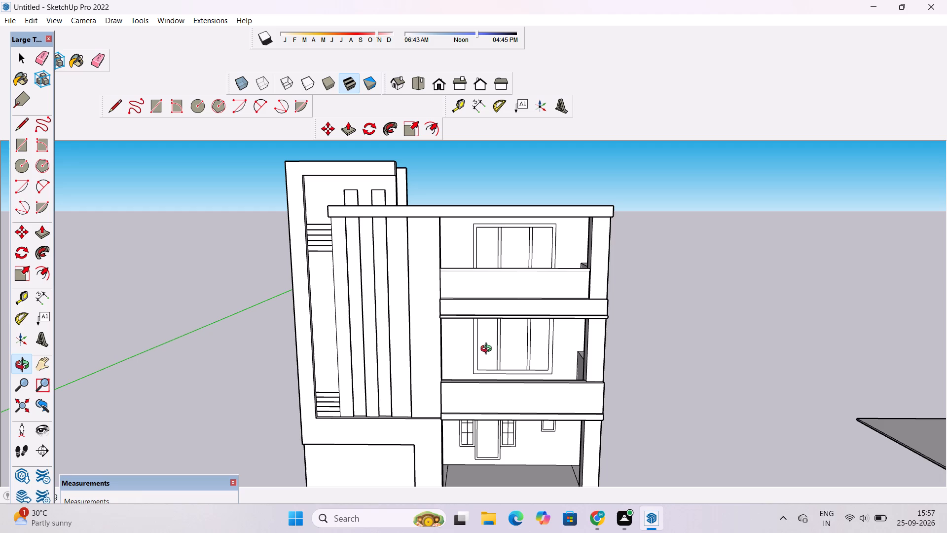
left_click_drag(449, 349, 384, 348, "shift")
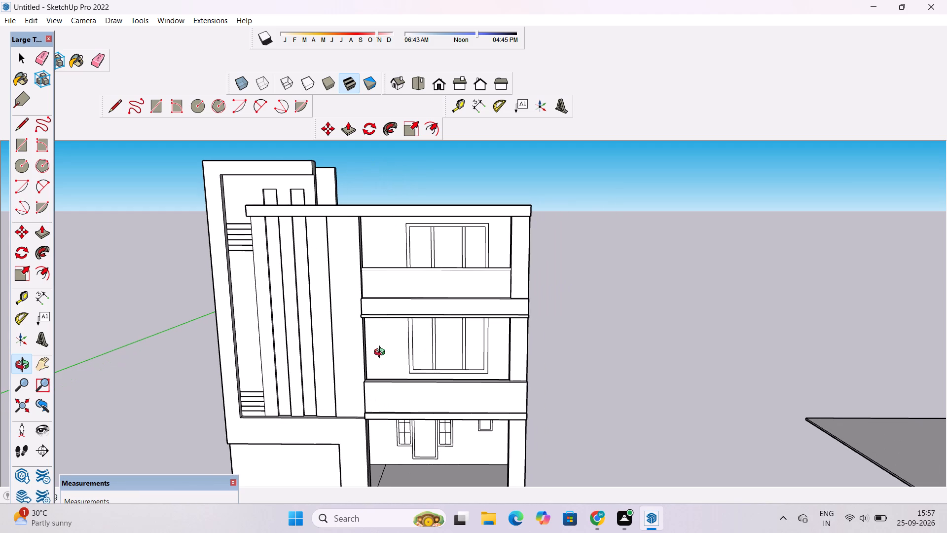
left_click_drag(384, 362, 412, 368, "shift")
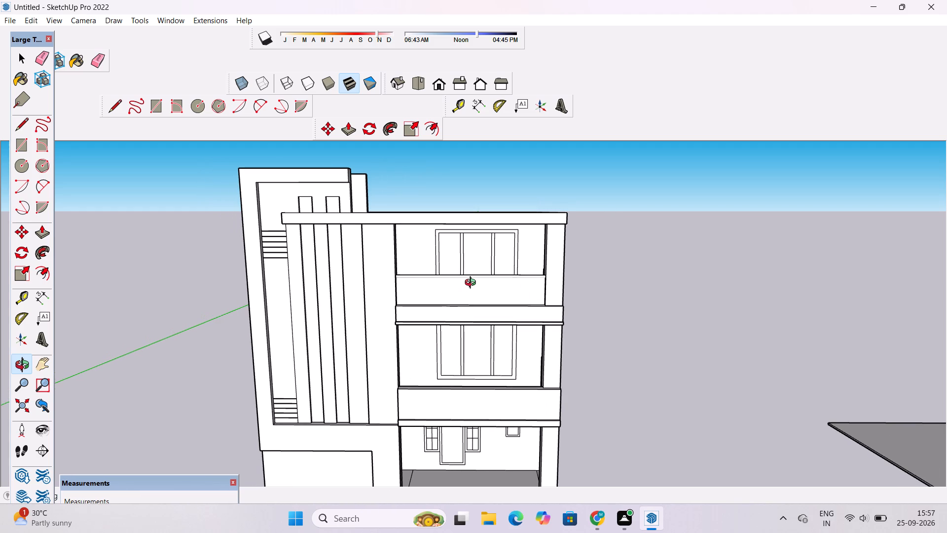
Push the left pane of the top-floor balcony window inward by 3".
scroll(473, 282, "up", 4)
left_click_drag(473, 282, 493, 358, "shift")
scroll(474, 330, "up", 4)
left_click_drag(474, 326, 477, 293)
left_click_drag(477, 293, 467, 334, "shift")
left_click_drag(448, 359, 454, 385)
scroll(445, 343, "up", 5)
left_click_drag(445, 342, 441, 356, "shift")
left_click(441, 356)
key("space")
double_click(434, 351)
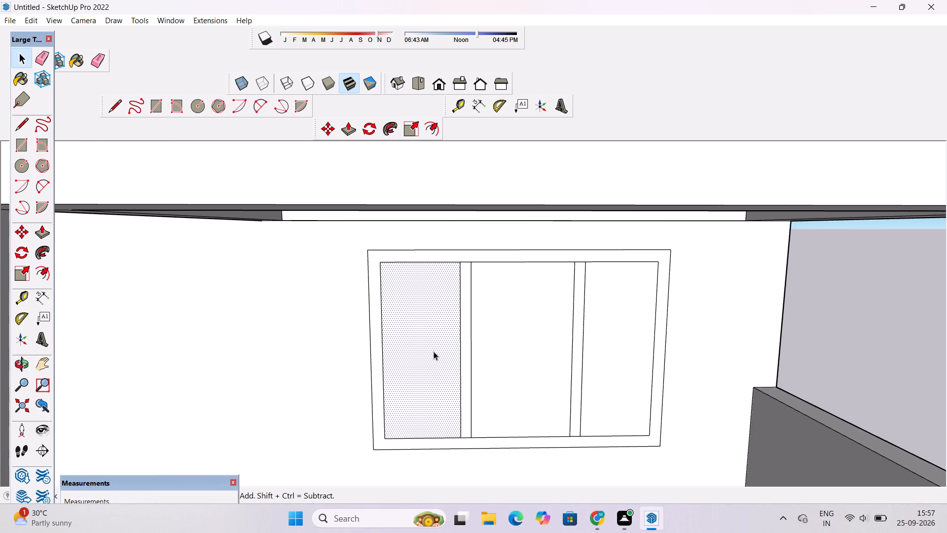
type("p")
key("space")
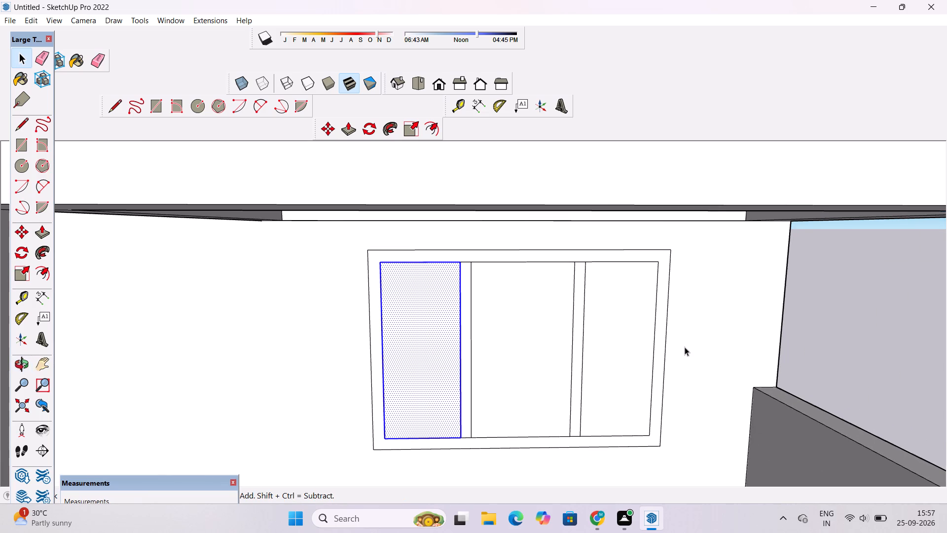
left_click(521, 205)
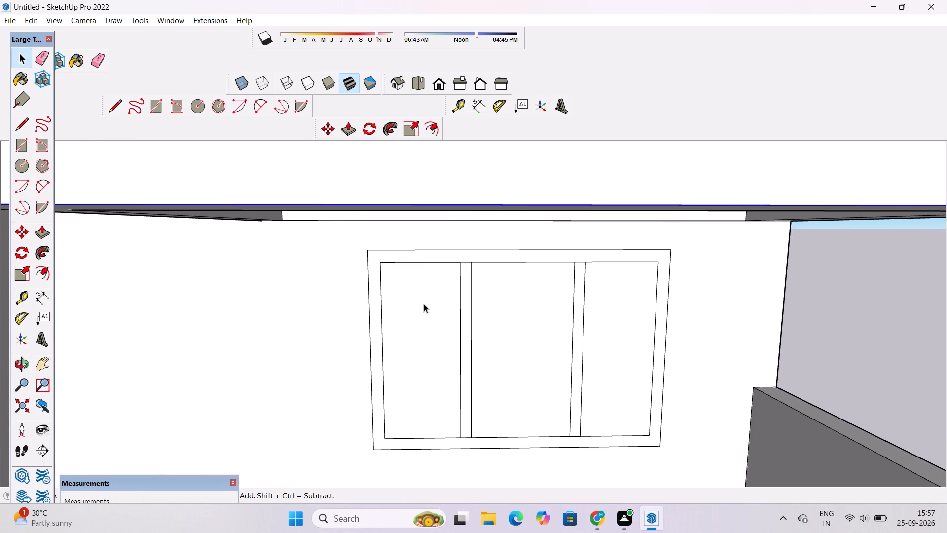
left_click(424, 304)
key("p")
left_click(424, 304)
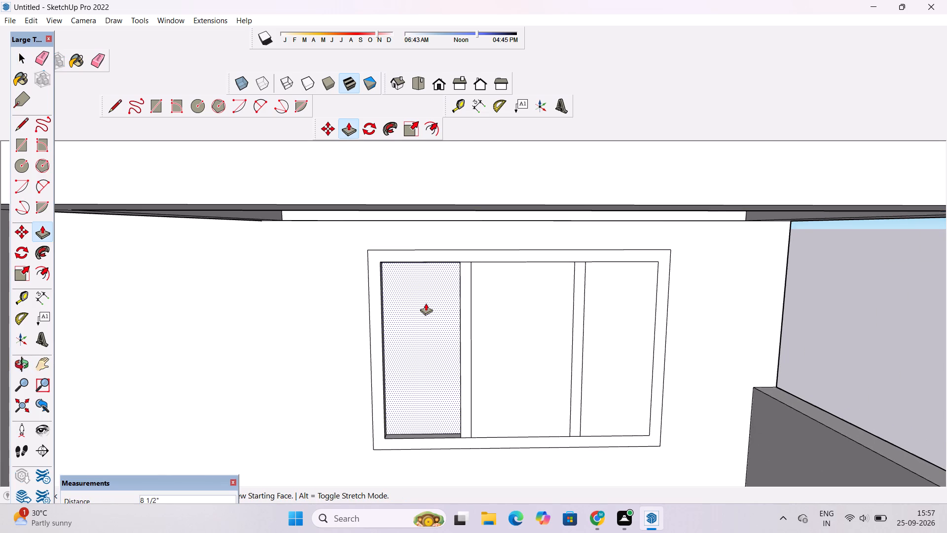
type("3\"")
key("Return")
Push the middle and right panes of the top-floor balcony window inward by 3".
left_click(513, 319)
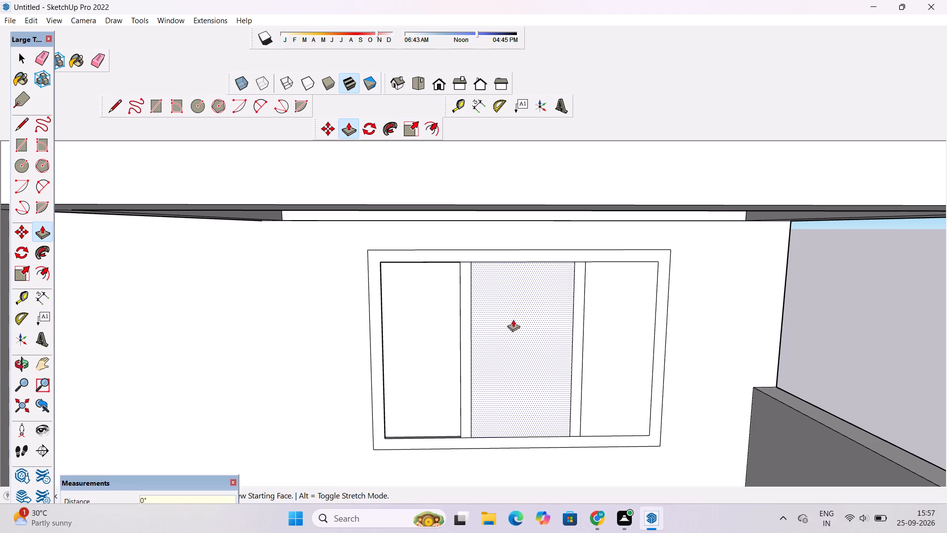
type("3\"")
key("Return")
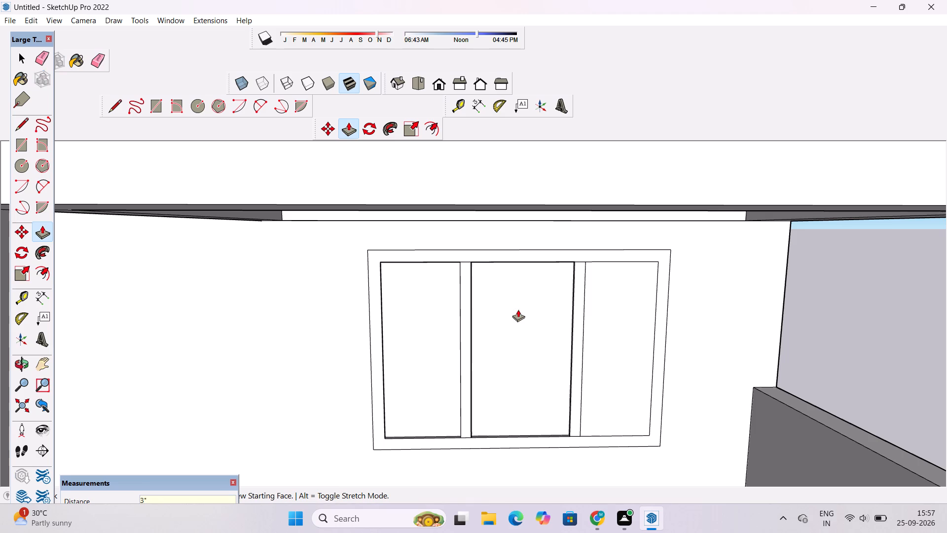
left_click(601, 331)
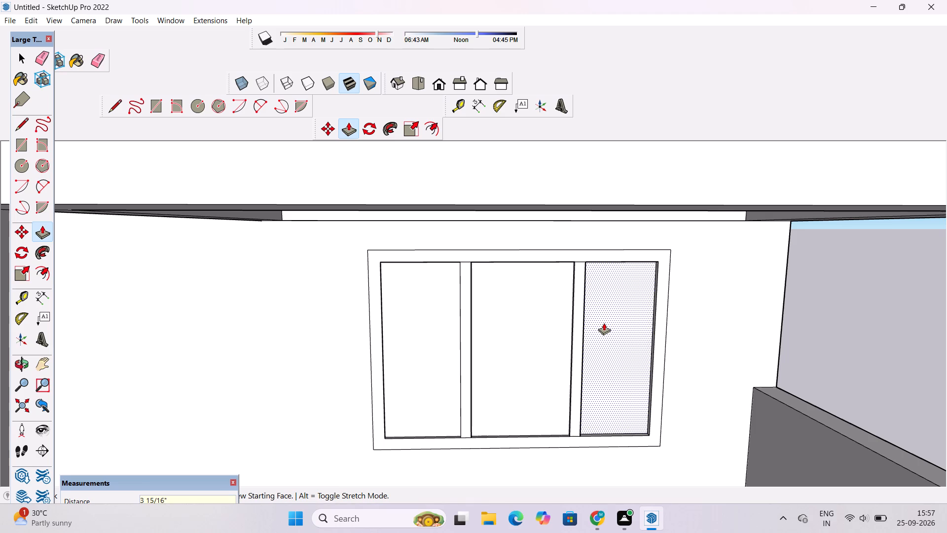
type("3\"")
key("Return")
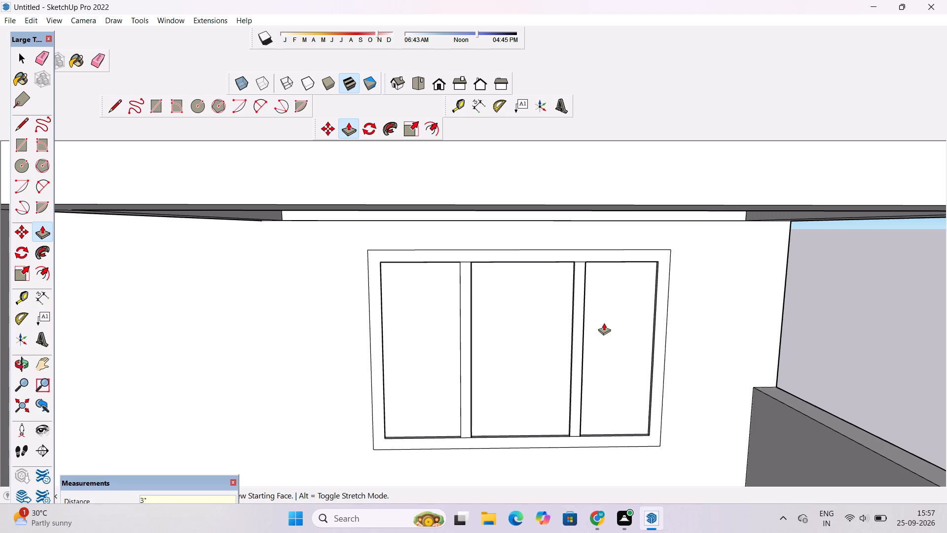
Push the left, middle and right panes of the balcony window one floor below inward by 3" each.
scroll(602, 322, "down", 6)
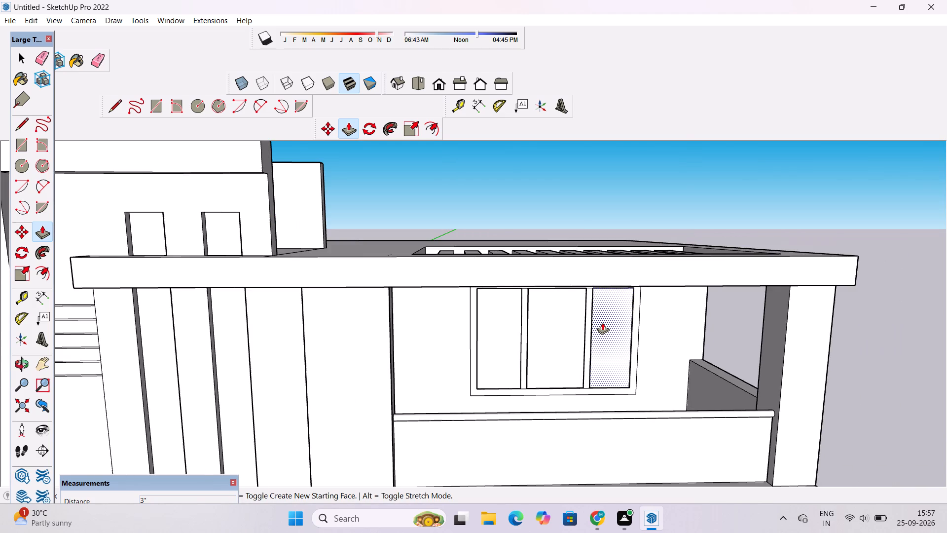
scroll(566, 332, "down", 7)
key("o")
scroll(579, 405, "down", 1)
left_click_drag(580, 441, 581, 344, "shift")
left_click_drag(535, 336, 532, 371)
left_click(532, 372)
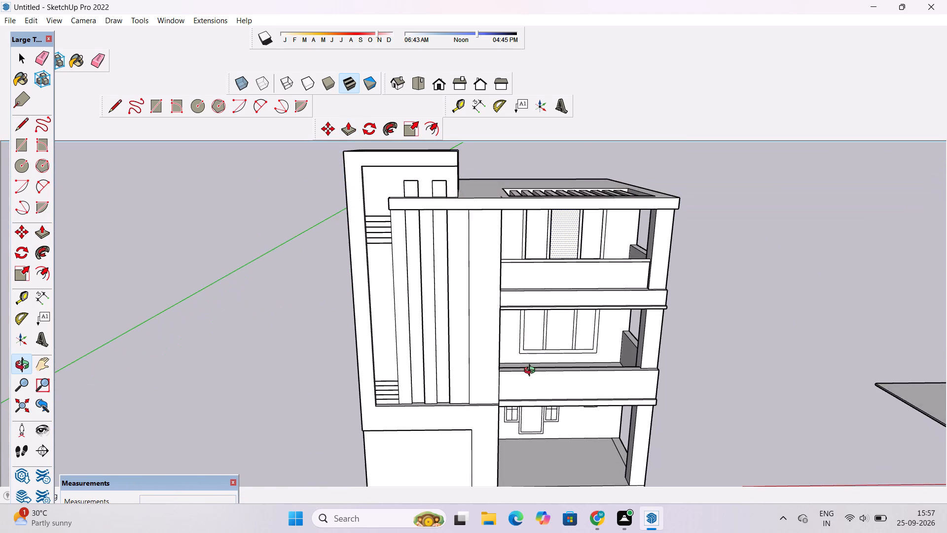
scroll(534, 348, "up", 10)
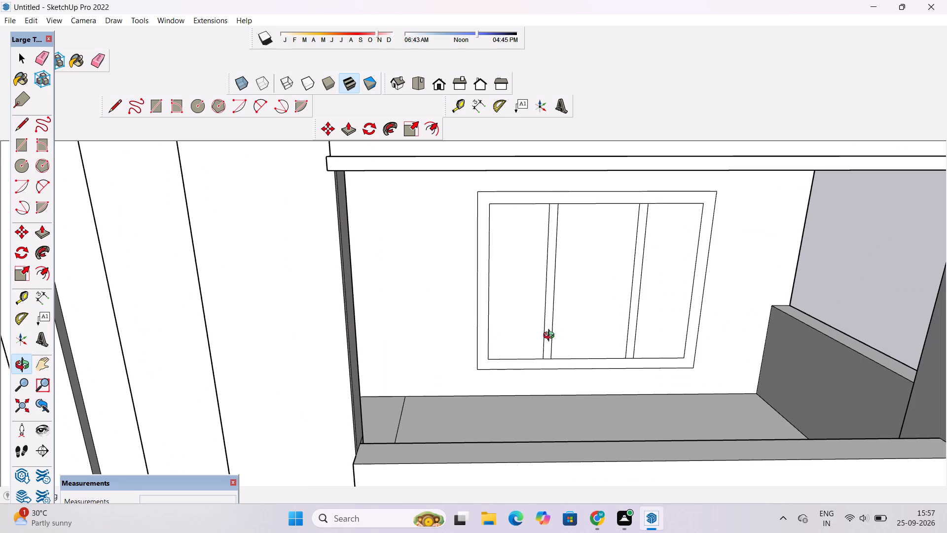
key("space")
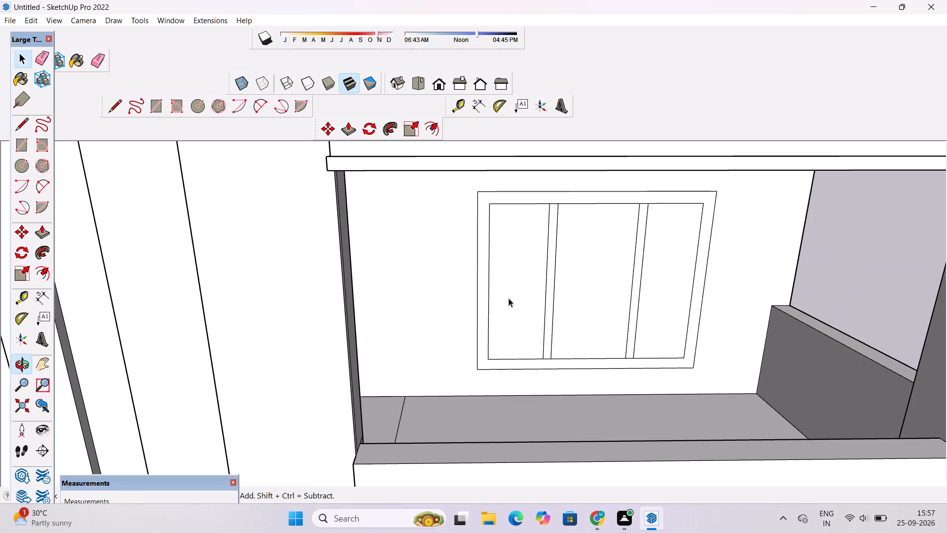
left_click(510, 294)
key("p")
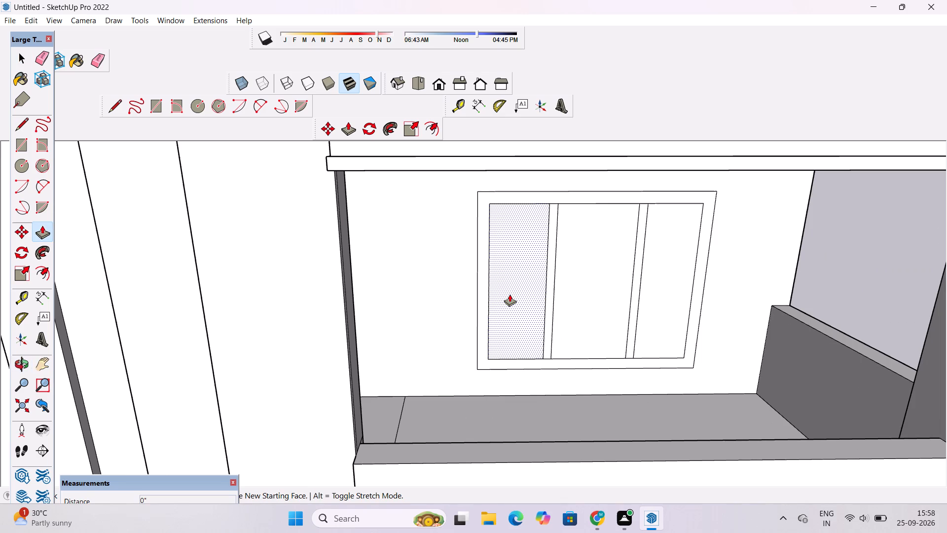
left_click(510, 294)
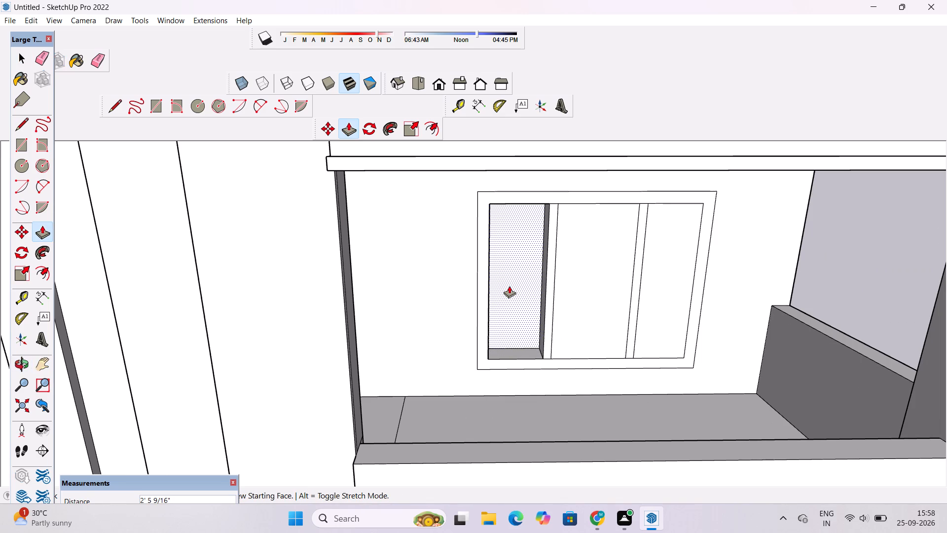
type("3\"")
key("Return")
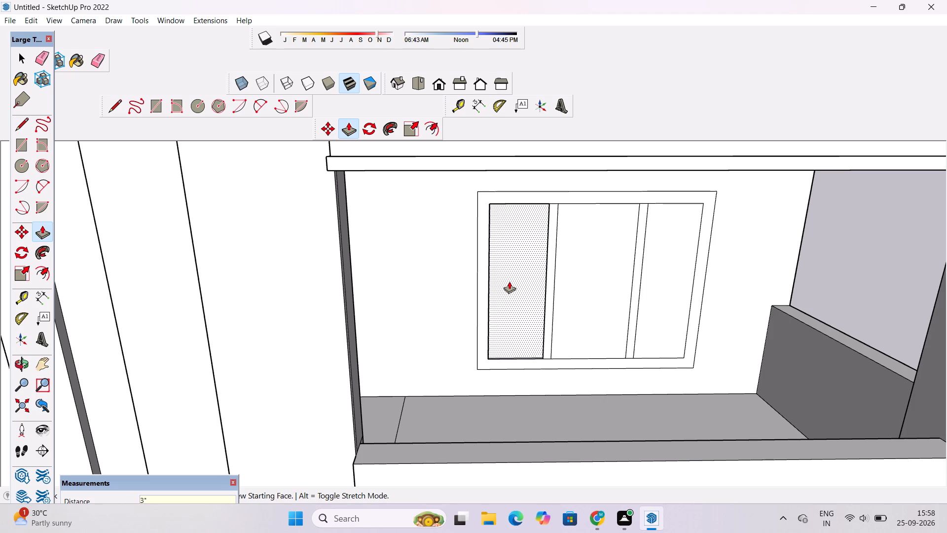
left_click(567, 280)
type("3\"")
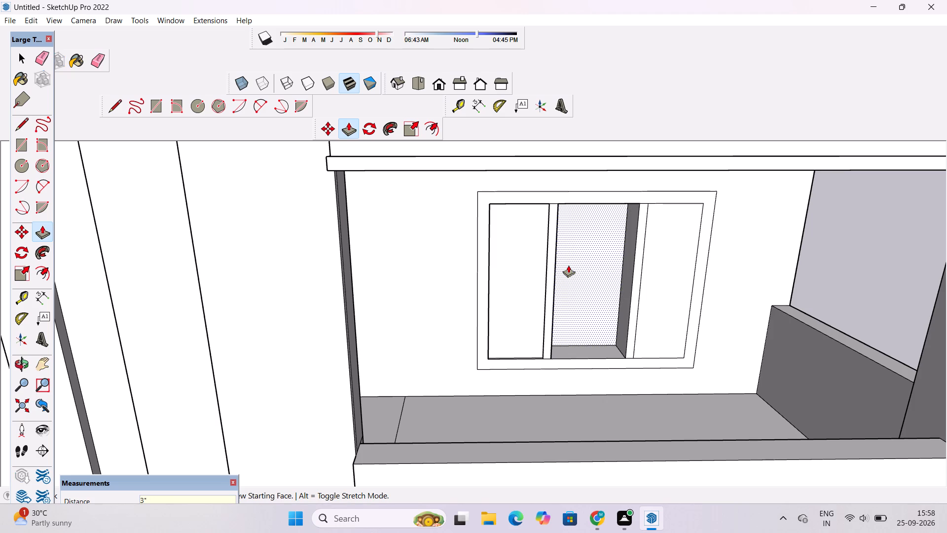
key("Return")
left_click(662, 260)
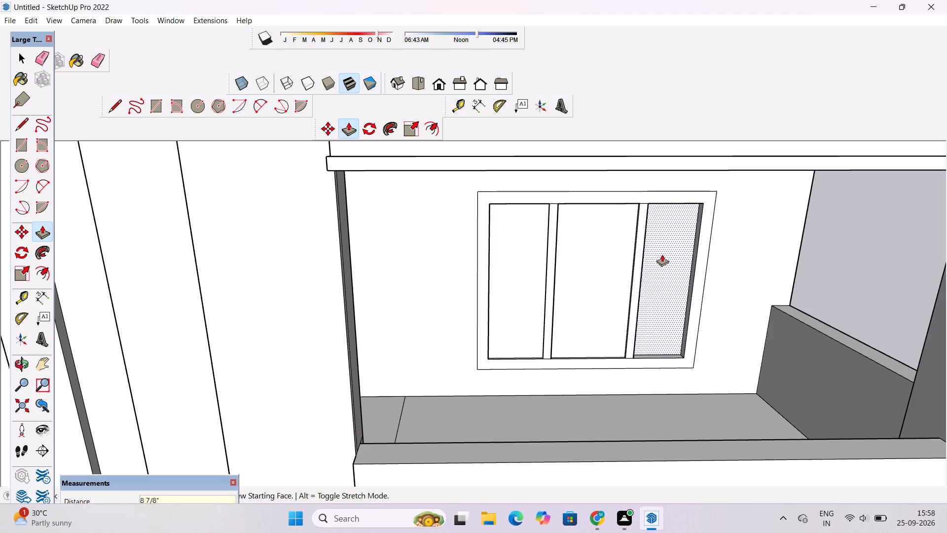
type("3\"")
key("Return")
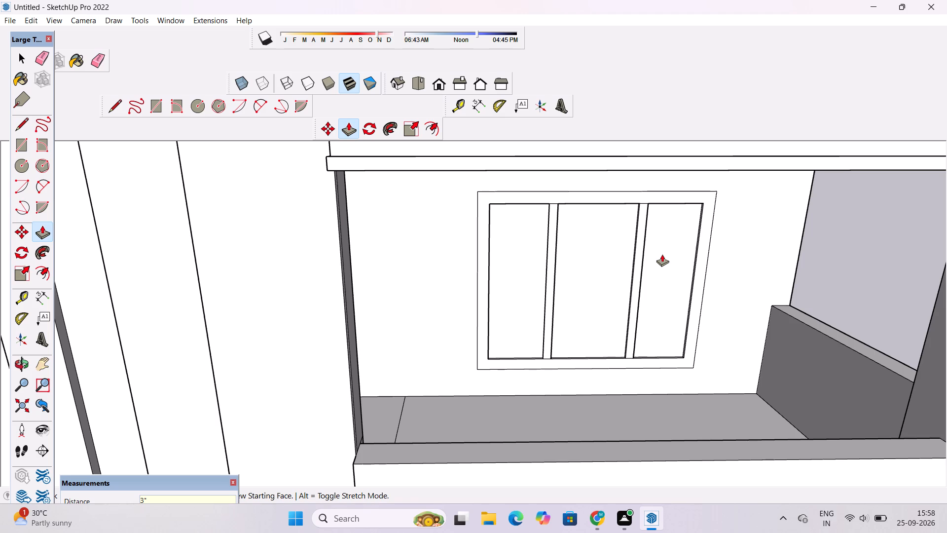
Push the pane of the small standalone window beside the ground-floor entrance inward by 3".
key("o")
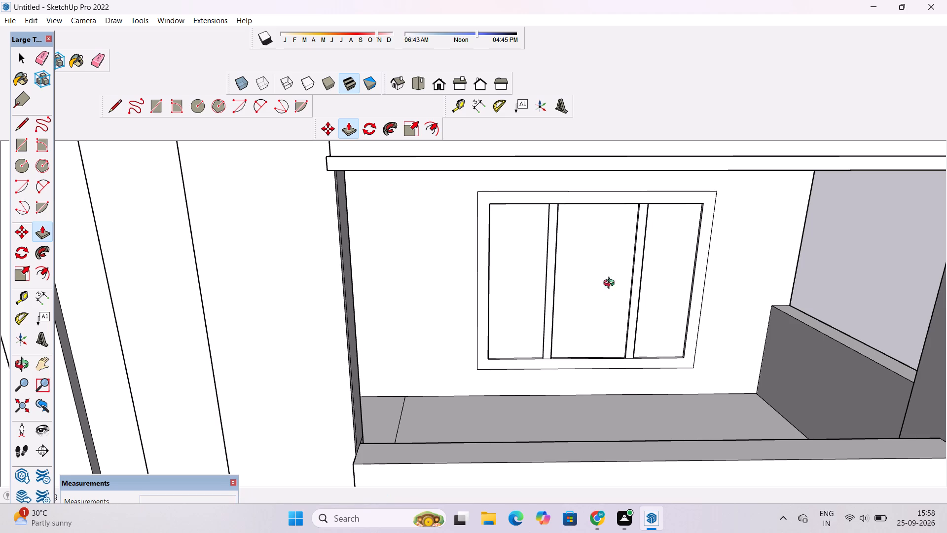
scroll(596, 299, "down", 7)
left_click_drag(618, 358, 625, 325)
left_click_drag(618, 325, 651, 310, "shift")
scroll(651, 308, "up", 3)
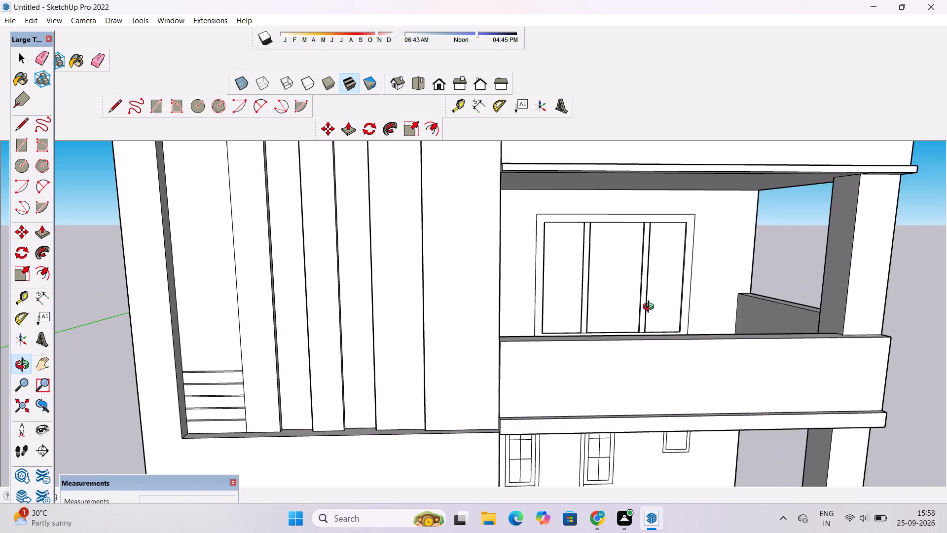
left_click_drag(665, 328, 614, 236, "shift")
scroll(616, 245, "up", 6)
left_click_drag(661, 347, 642, 235, "shift")
scroll(618, 252, "up", 4)
left_click_drag(613, 254, 593, 272, "shift")
scroll(594, 273, "up", 3)
key("space")
left_click(596, 274)
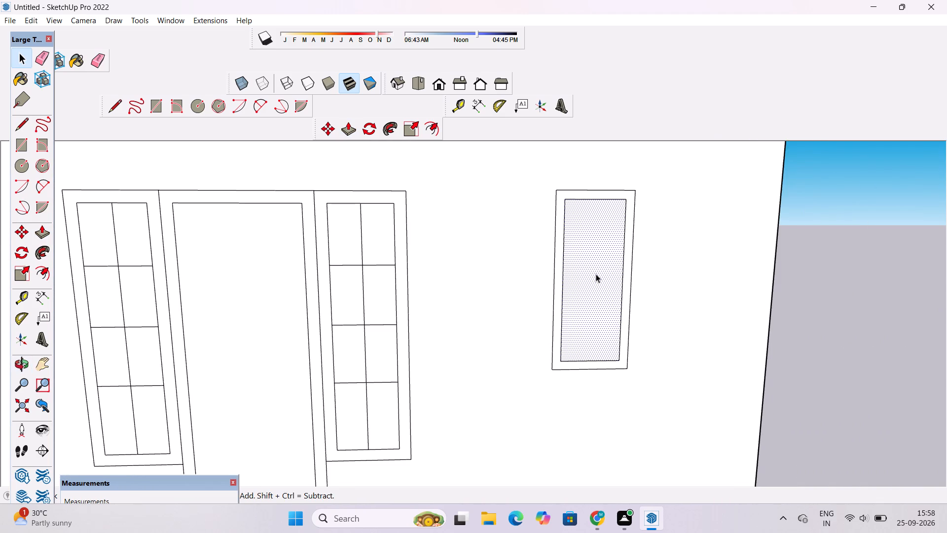
key("p")
left_click(591, 271)
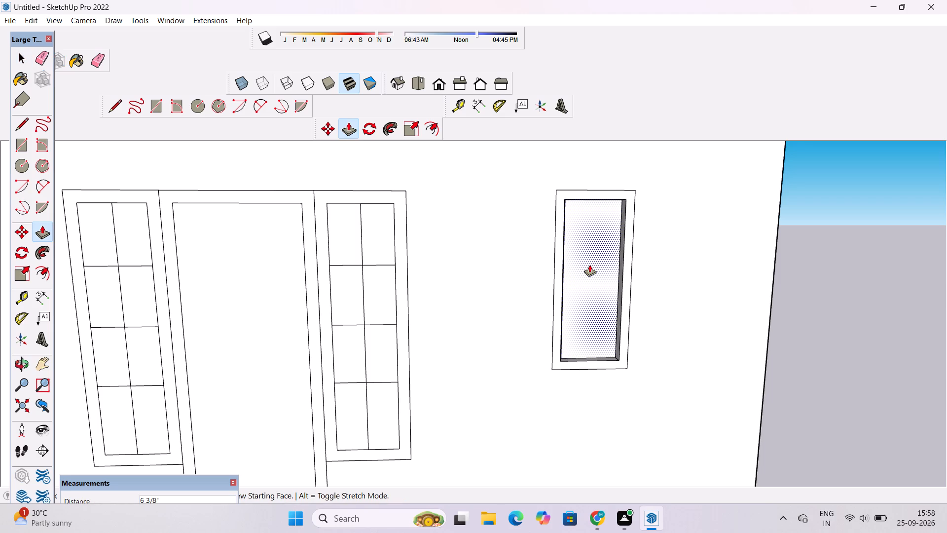
type("3\"")
key("Return")
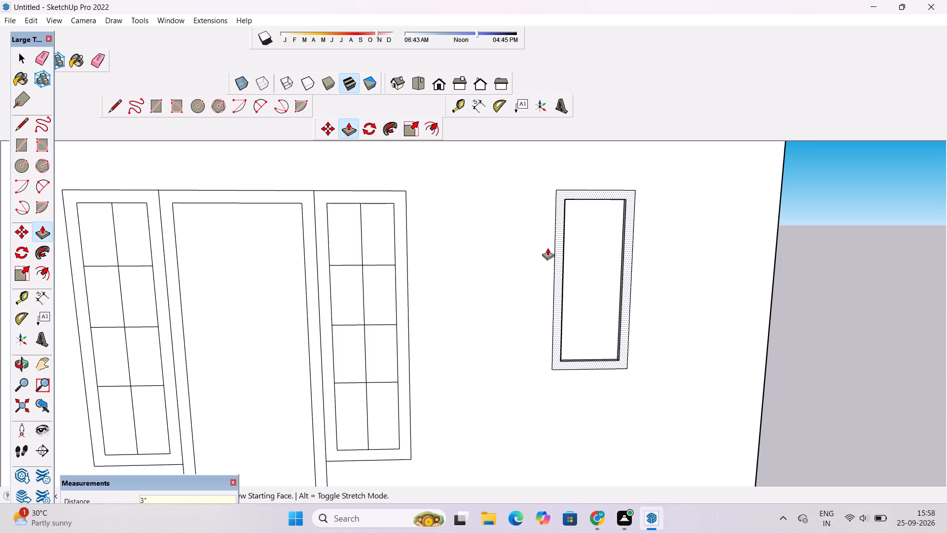
Push the ground-floor entrance door panel inward by 3" within its frame.
scroll(507, 254, "down", 2)
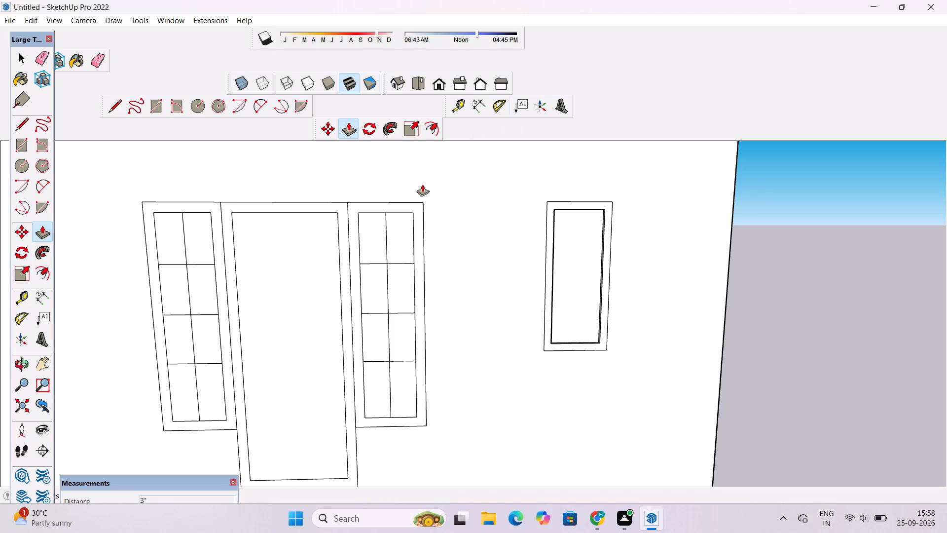
scroll(428, 160, "down", 9)
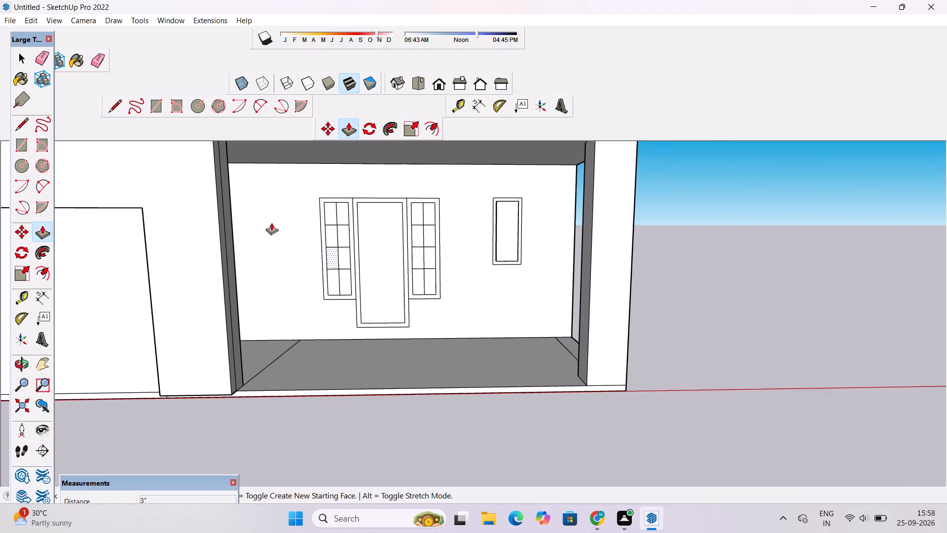
scroll(249, 226, "up", 4)
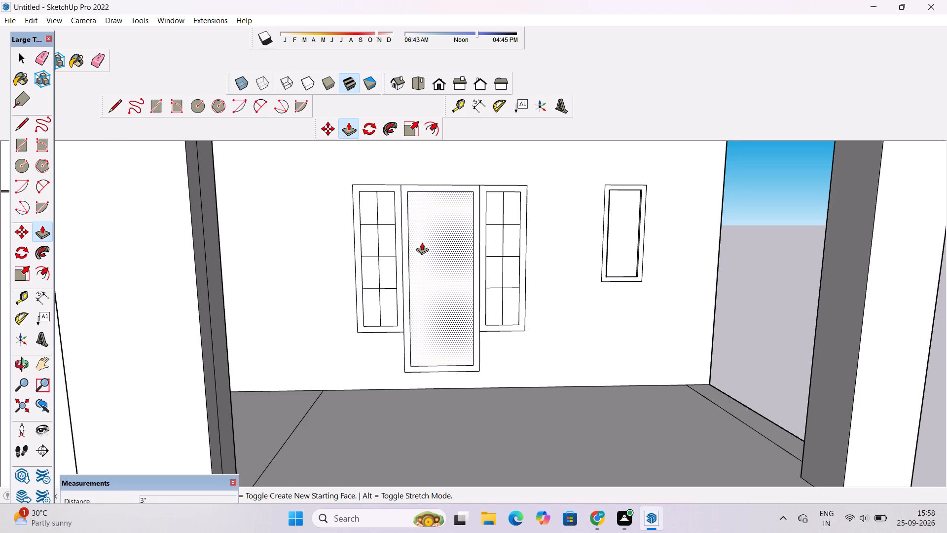
scroll(422, 242, "up", 3)
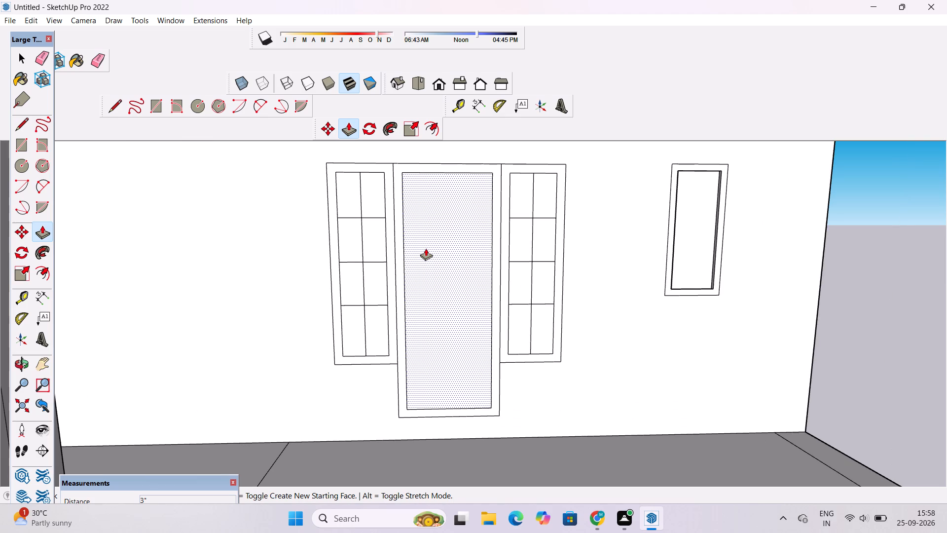
left_click(426, 248)
type("3\"")
key("Return")
Examine the gridded side windows flanking the entrance door, including their frames and pane divisions, from several distances.
scroll(451, 234, "down", 3)
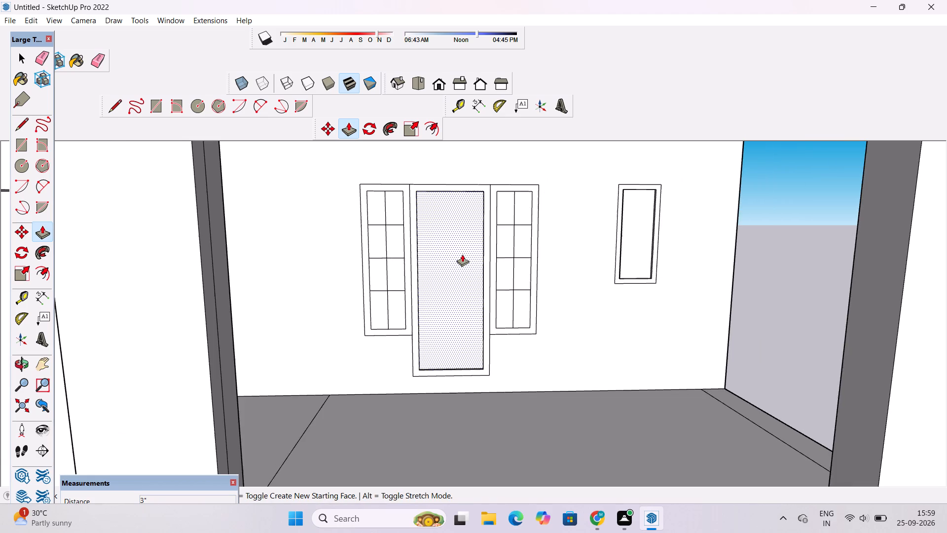
scroll(409, 234, "up", 3)
scroll(386, 232, "down", 4)
scroll(386, 191, "up", 4)
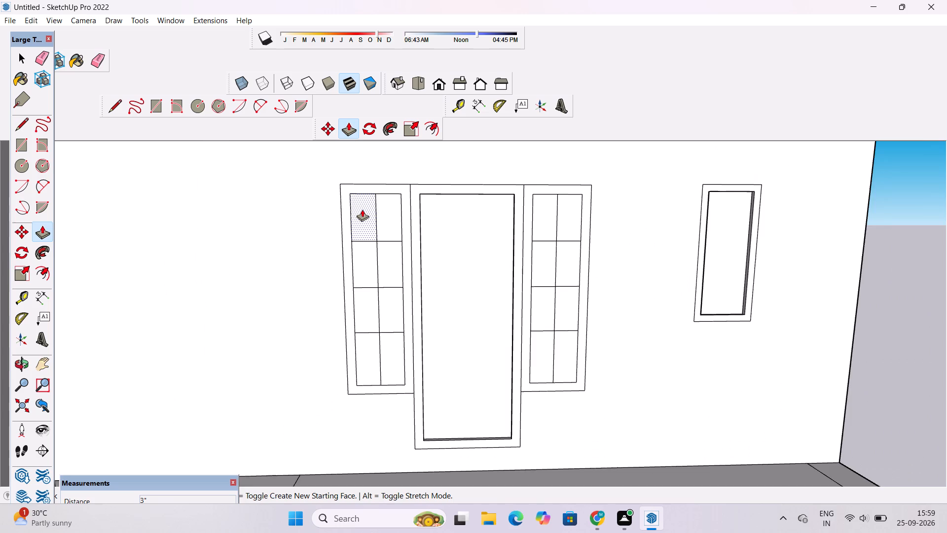
scroll(362, 209, "up", 4)
scroll(362, 210, "down", 2)
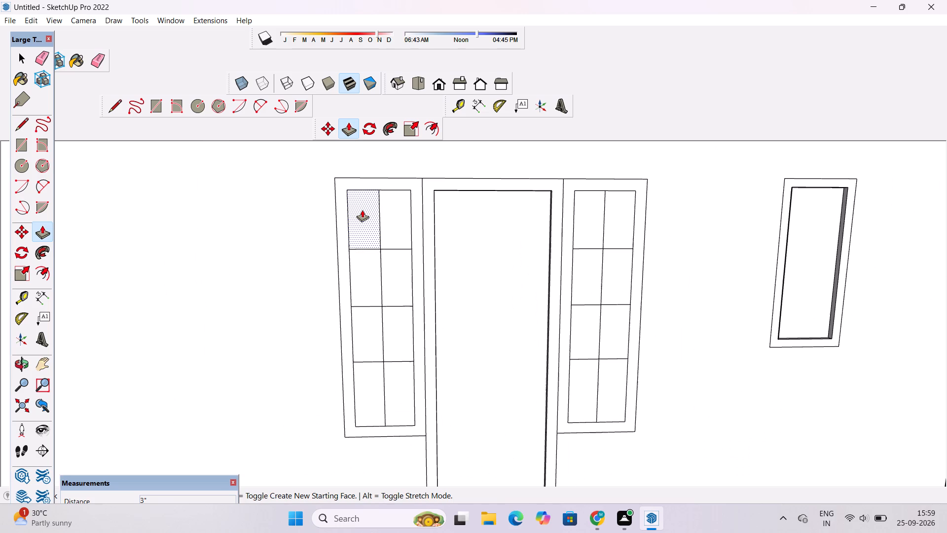
scroll(362, 210, "down", 2)
scroll(362, 211, "up", 4)
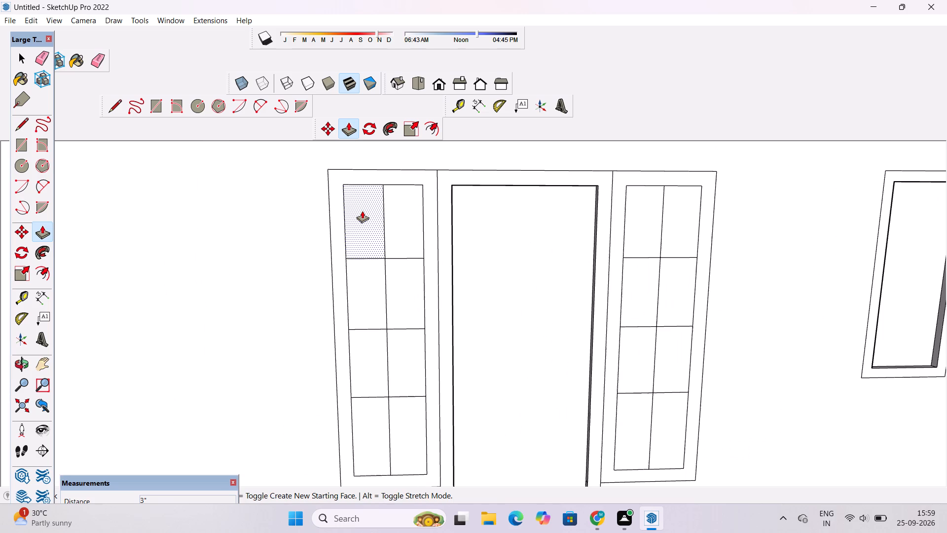
scroll(363, 213, "down", 1)
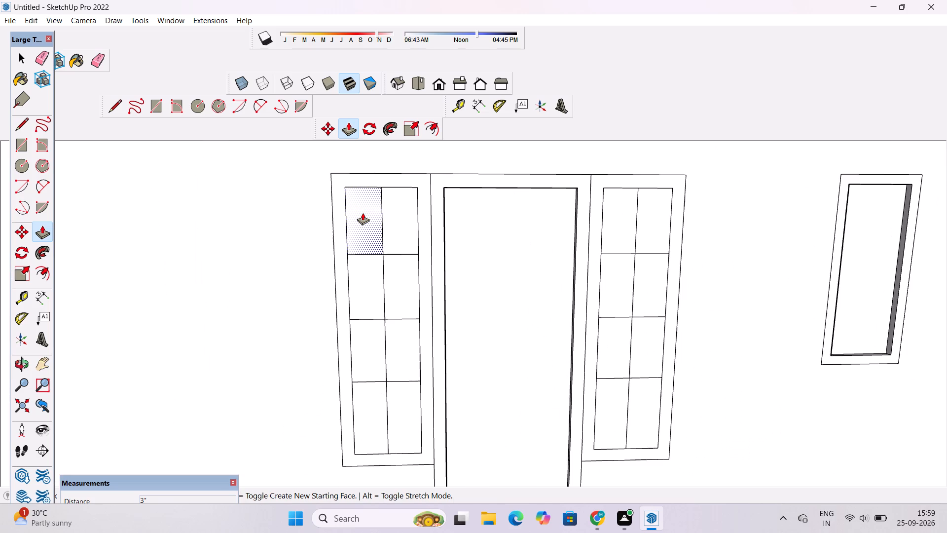
scroll(363, 213, "down", 4)
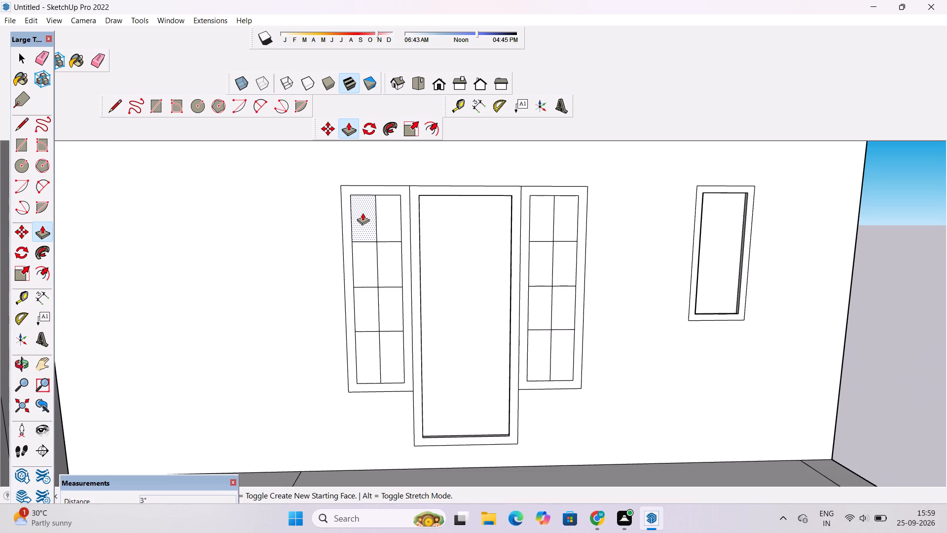
scroll(363, 213, "down", 4)
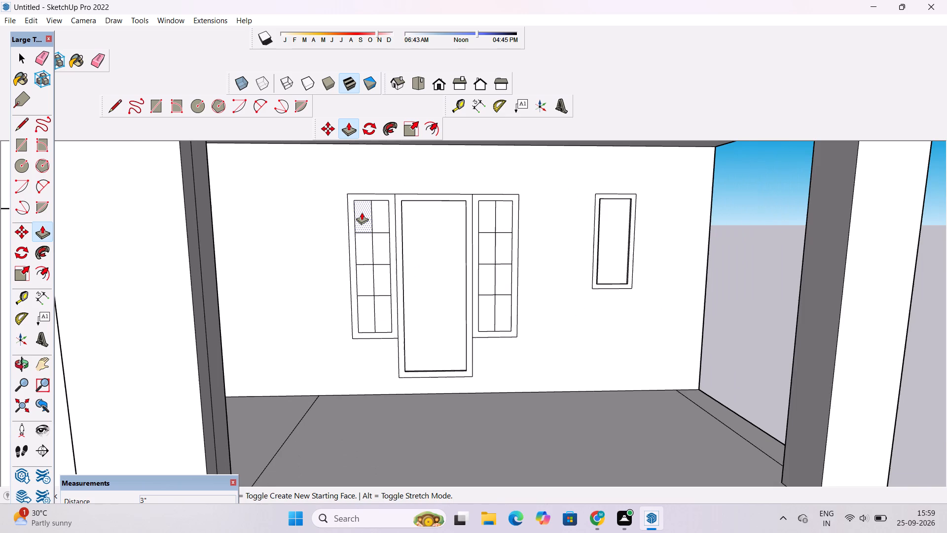
scroll(362, 212, "down", 2)
scroll(362, 212, "up", 1)
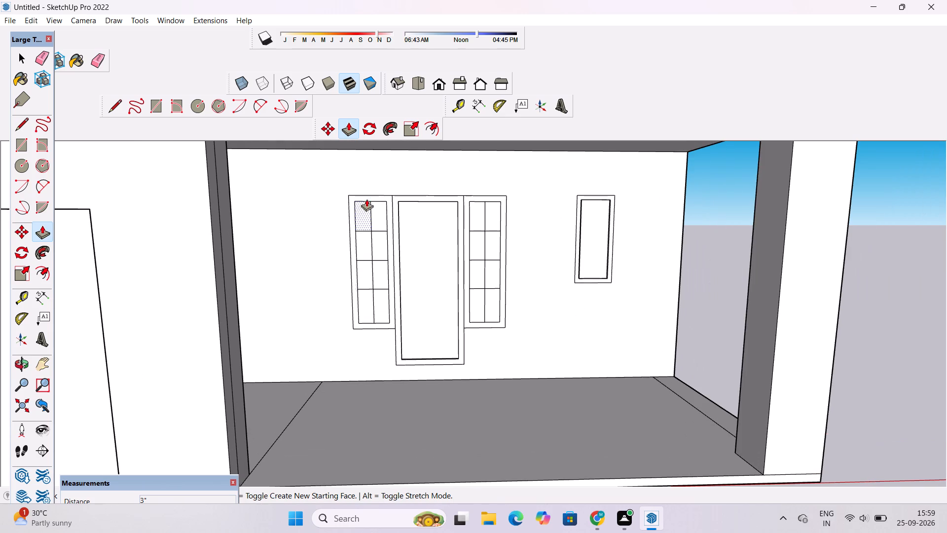
scroll(322, 194, "down", 4)
scroll(371, 254, "up", 3)
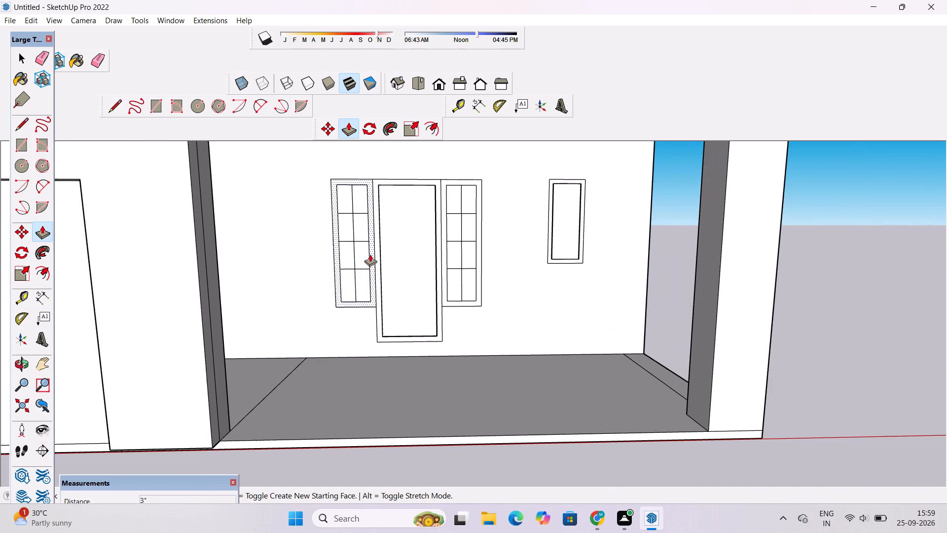
scroll(370, 254, "down", 2)
scroll(370, 254, "up", 7)
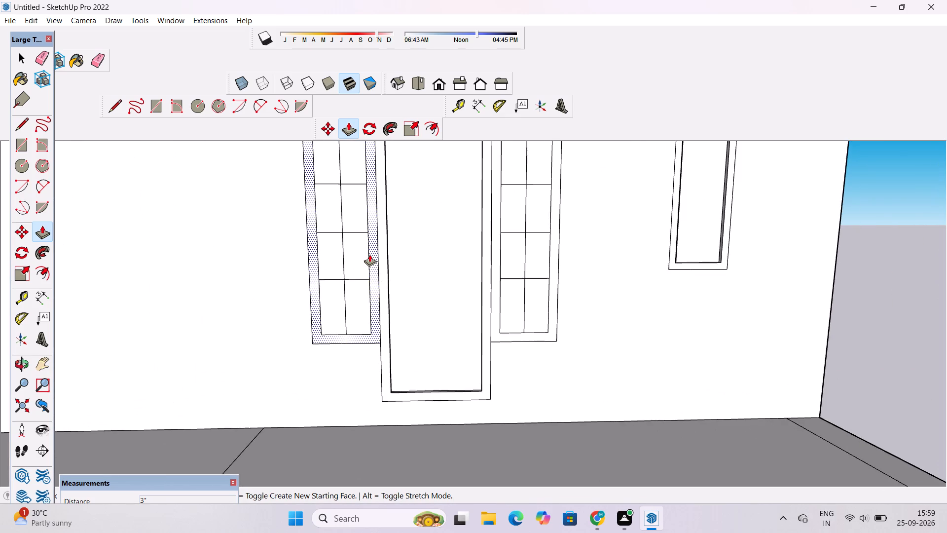
scroll(369, 254, "up", 7)
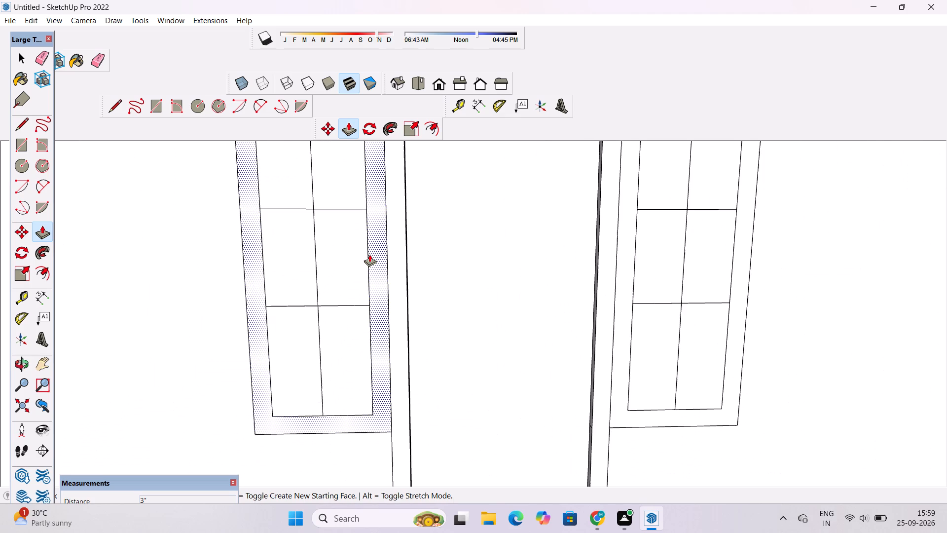
scroll(369, 254, "down", 3)
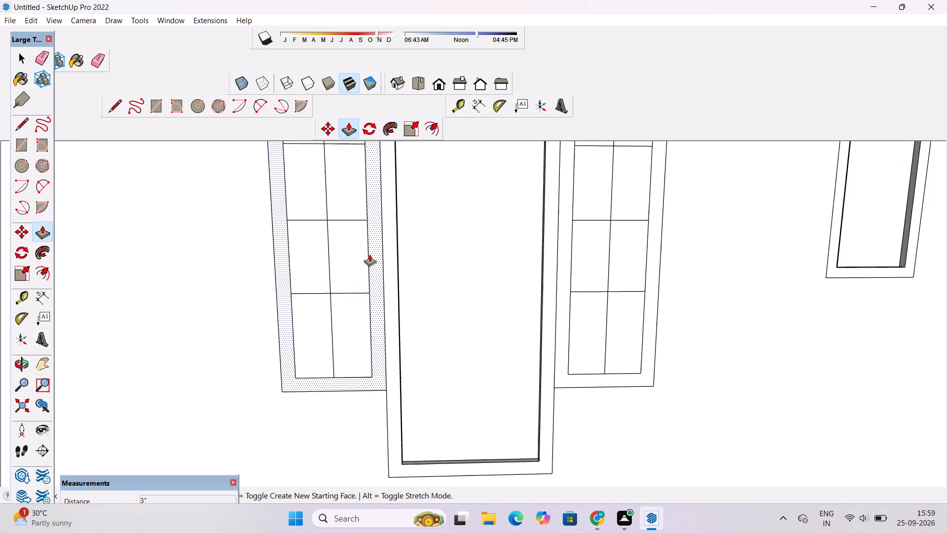
Examine the ground-floor entrance wall from several angles, comparing the recessed door, its gridded side windows and the small standalone window.
scroll(369, 255, "down", 5)
scroll(369, 260, "up", 3)
key("o")
scroll(369, 260, "down", 4)
left_click_drag(369, 260, 405, 300, "shift")
scroll(405, 300, "down", 5)
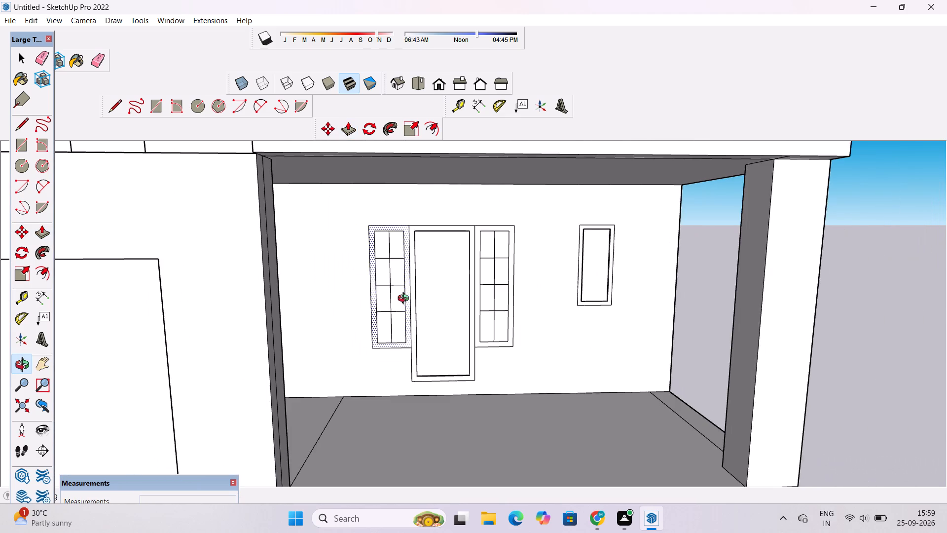
left_click_drag(408, 302, 437, 308)
scroll(452, 303, "up", 2)
left_click_drag(455, 302, 400, 303, "shift")
left_click_drag(416, 320, 383, 310)
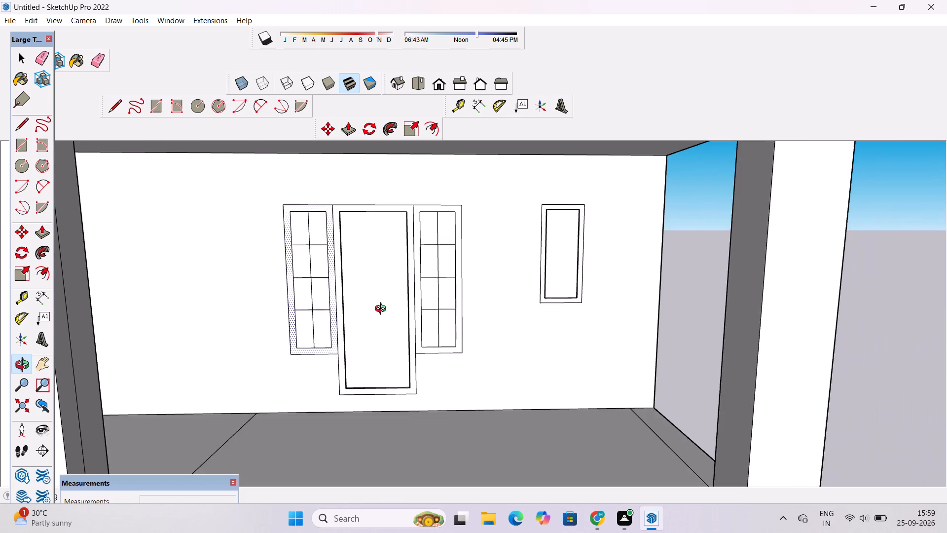
scroll(382, 310, "up", 3)
left_click_drag(382, 310, 398, 313, "shift")
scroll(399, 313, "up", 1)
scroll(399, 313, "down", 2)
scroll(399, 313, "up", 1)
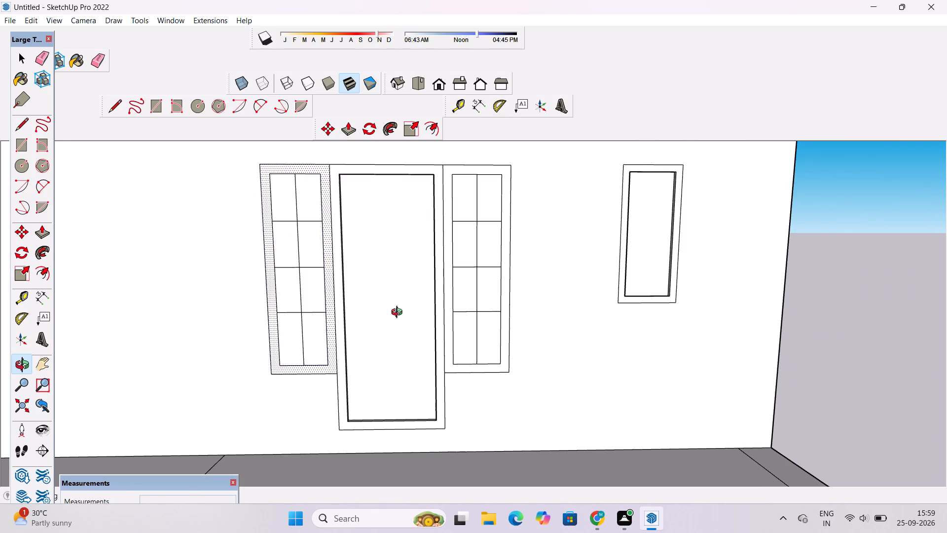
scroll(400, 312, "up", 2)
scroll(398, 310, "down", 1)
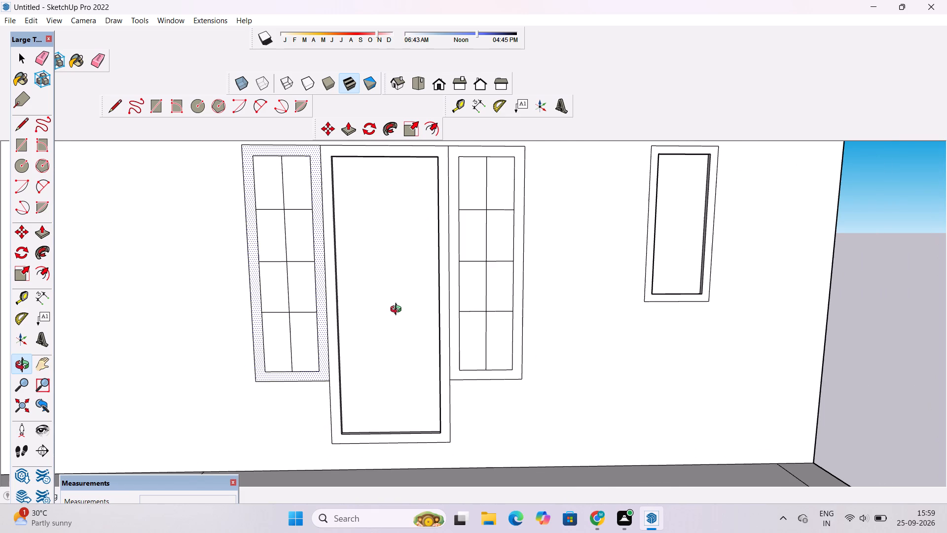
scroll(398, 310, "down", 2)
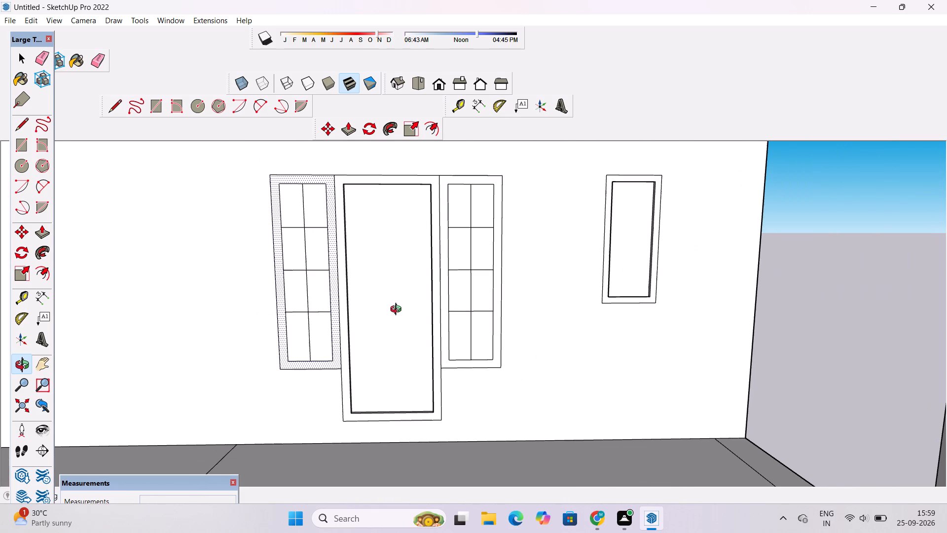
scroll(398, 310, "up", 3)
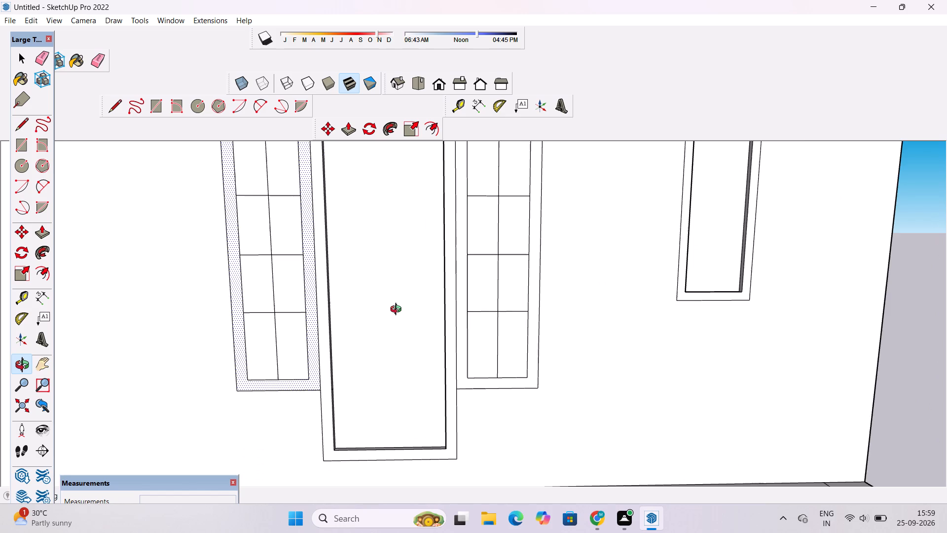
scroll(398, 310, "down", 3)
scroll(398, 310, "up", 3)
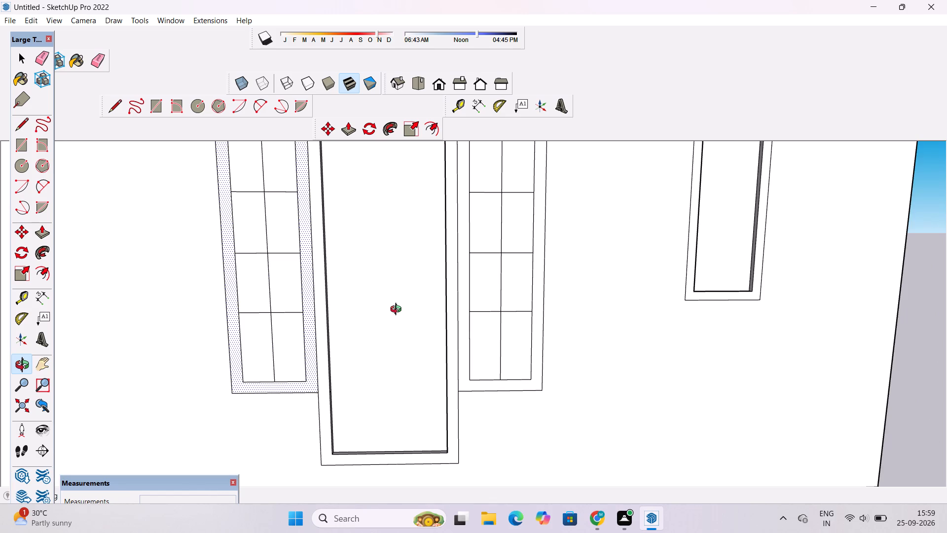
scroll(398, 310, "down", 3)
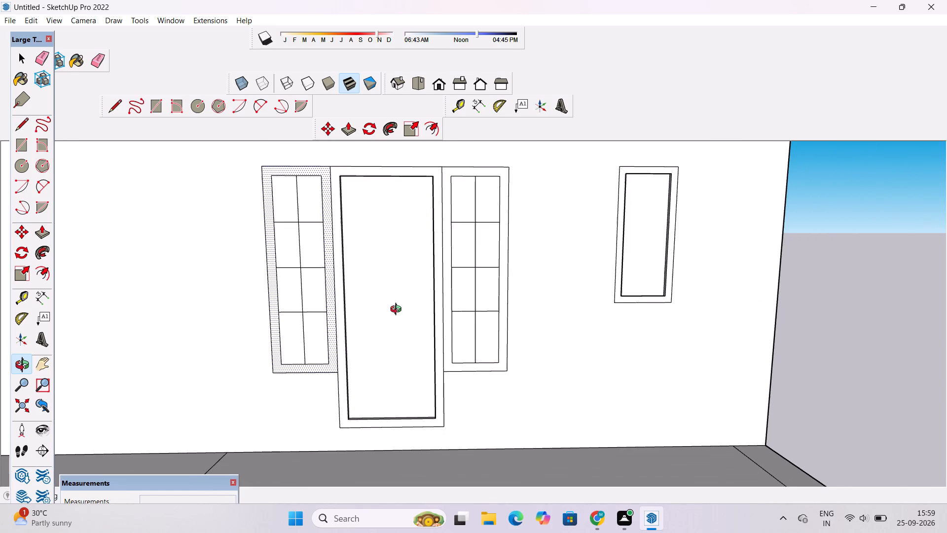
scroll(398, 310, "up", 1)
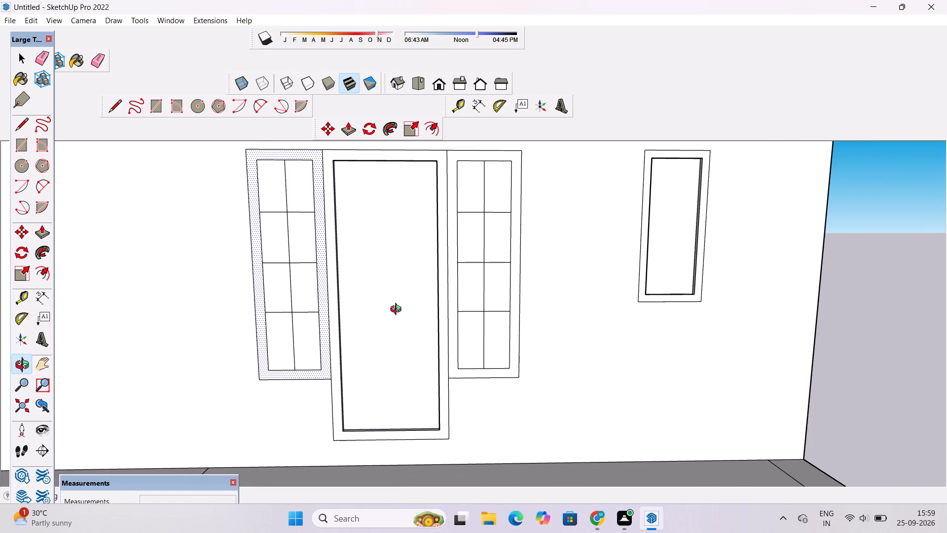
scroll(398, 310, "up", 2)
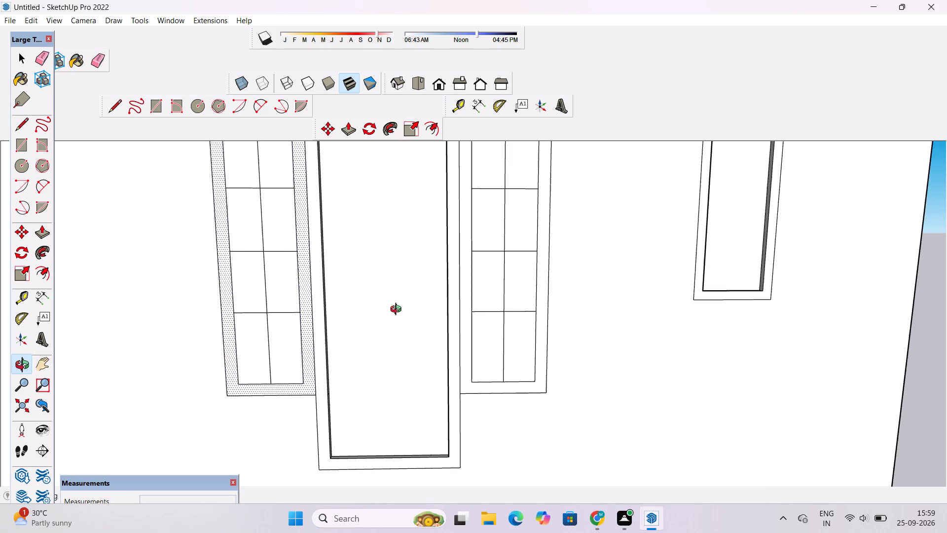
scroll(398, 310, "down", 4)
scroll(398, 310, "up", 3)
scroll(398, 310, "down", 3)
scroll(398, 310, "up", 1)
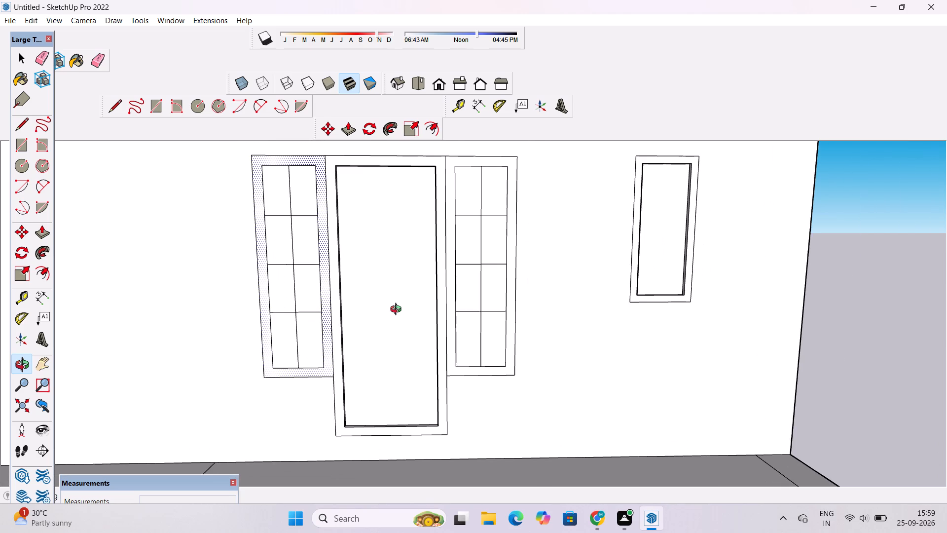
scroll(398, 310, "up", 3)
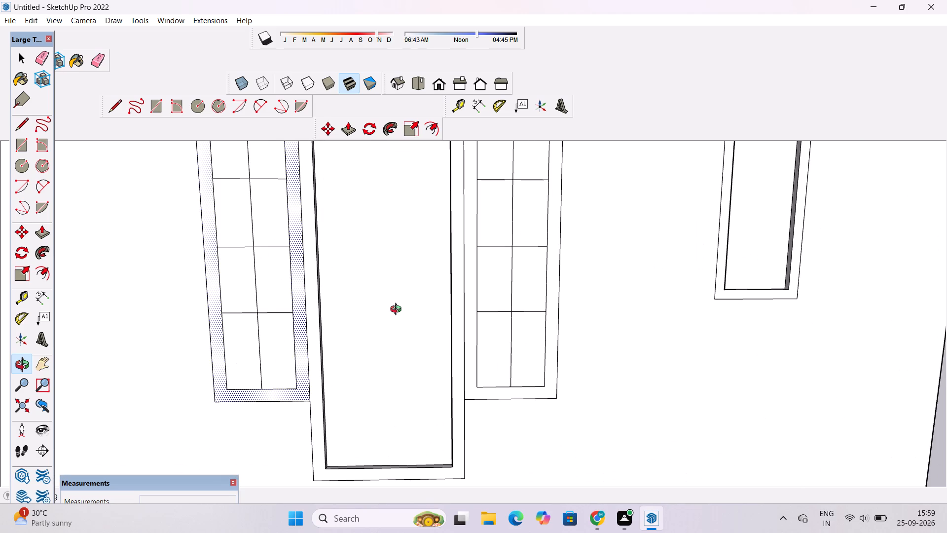
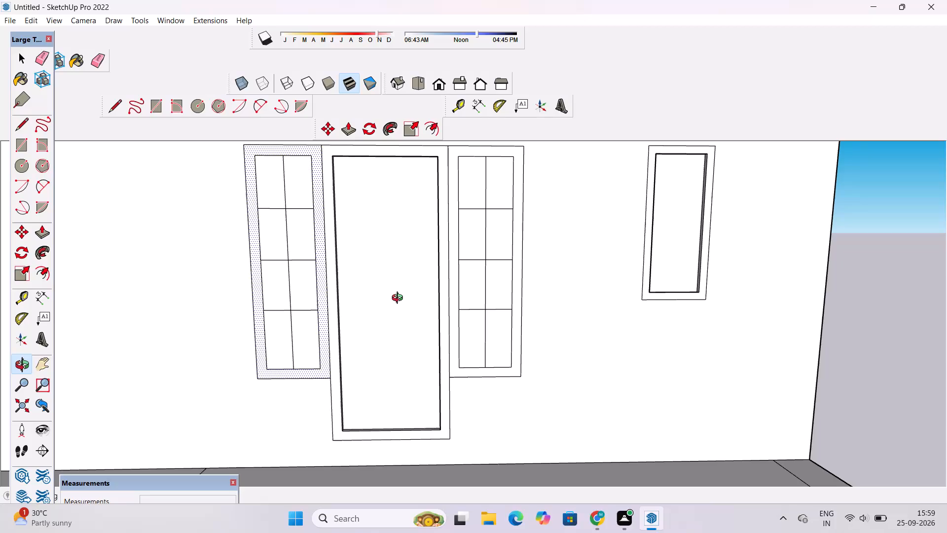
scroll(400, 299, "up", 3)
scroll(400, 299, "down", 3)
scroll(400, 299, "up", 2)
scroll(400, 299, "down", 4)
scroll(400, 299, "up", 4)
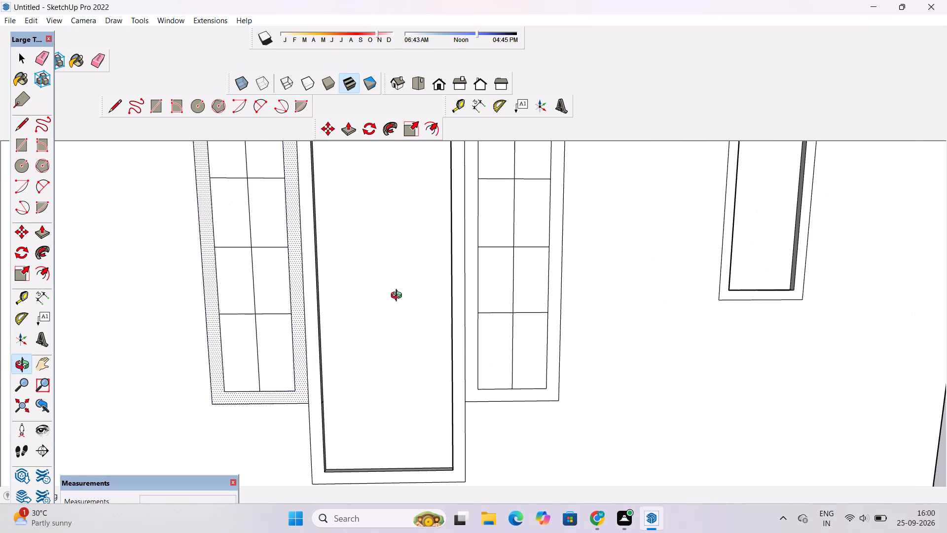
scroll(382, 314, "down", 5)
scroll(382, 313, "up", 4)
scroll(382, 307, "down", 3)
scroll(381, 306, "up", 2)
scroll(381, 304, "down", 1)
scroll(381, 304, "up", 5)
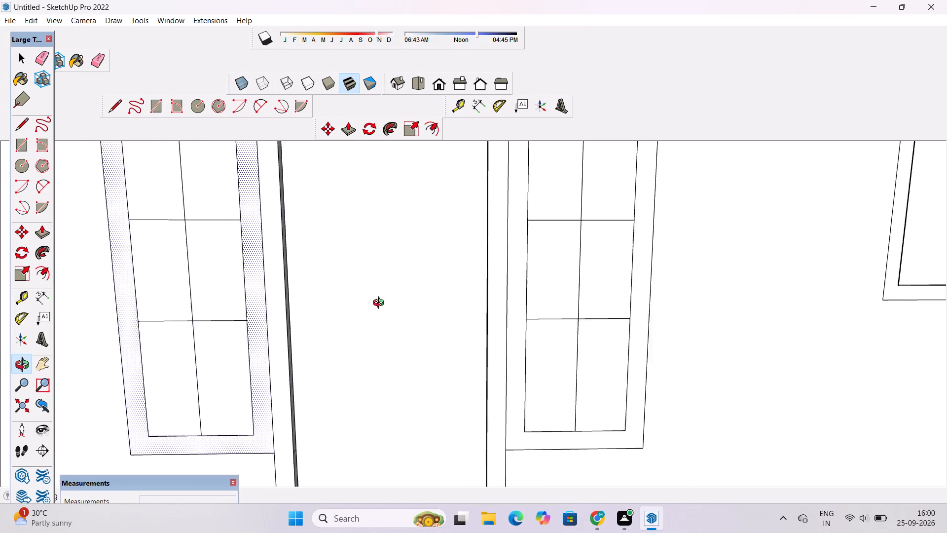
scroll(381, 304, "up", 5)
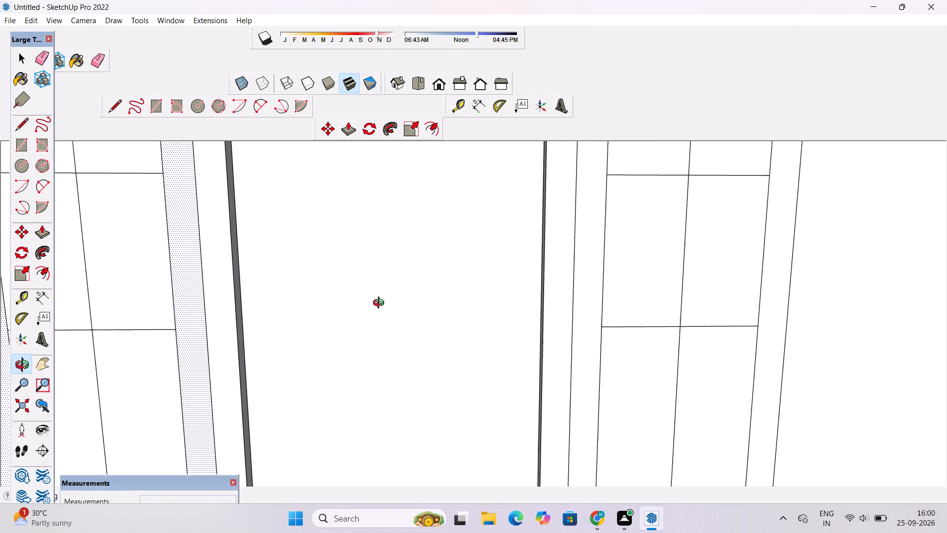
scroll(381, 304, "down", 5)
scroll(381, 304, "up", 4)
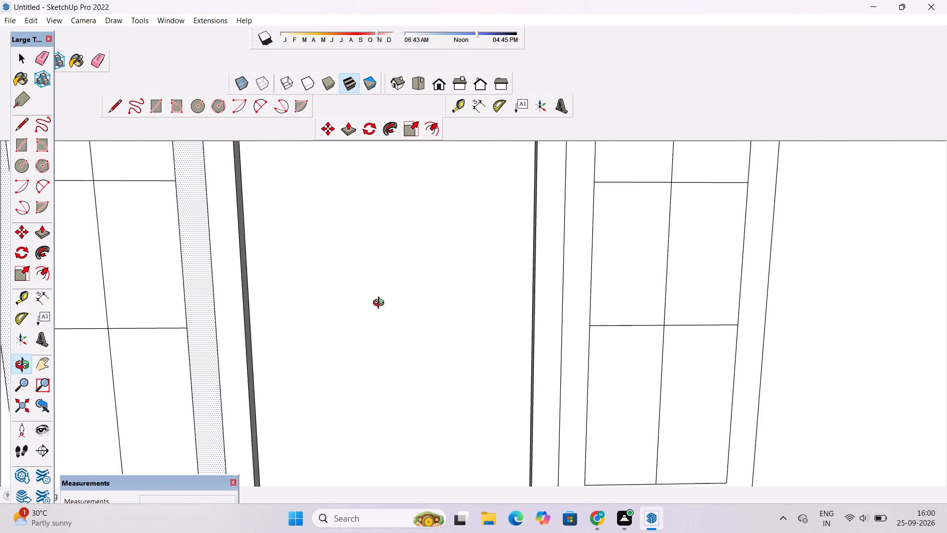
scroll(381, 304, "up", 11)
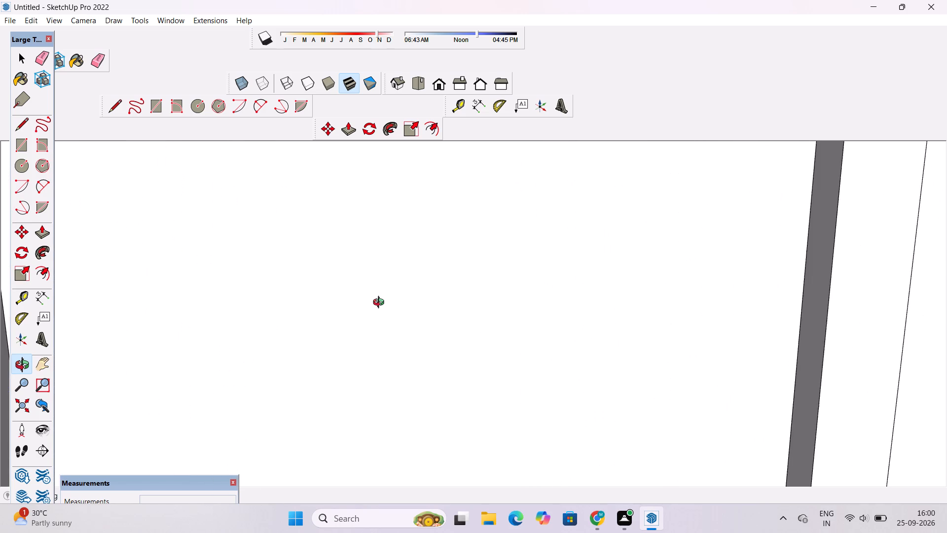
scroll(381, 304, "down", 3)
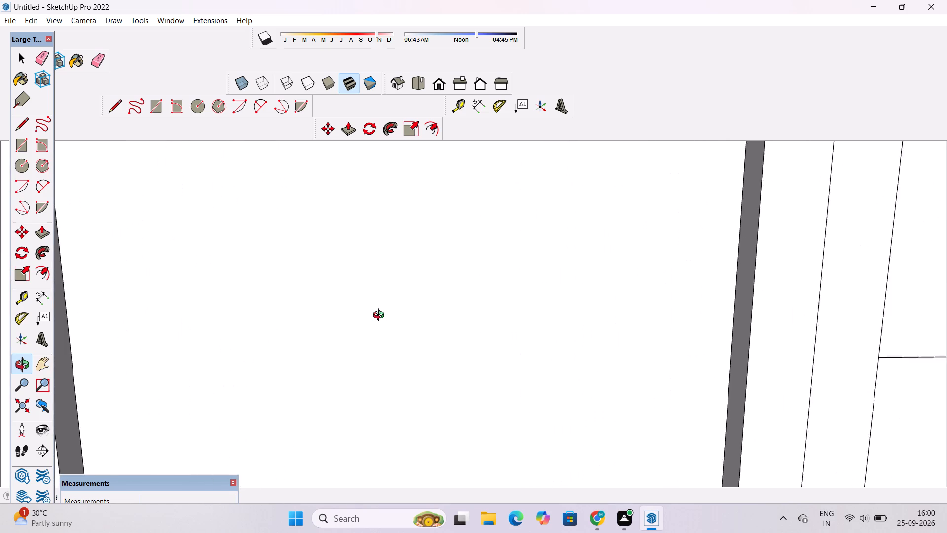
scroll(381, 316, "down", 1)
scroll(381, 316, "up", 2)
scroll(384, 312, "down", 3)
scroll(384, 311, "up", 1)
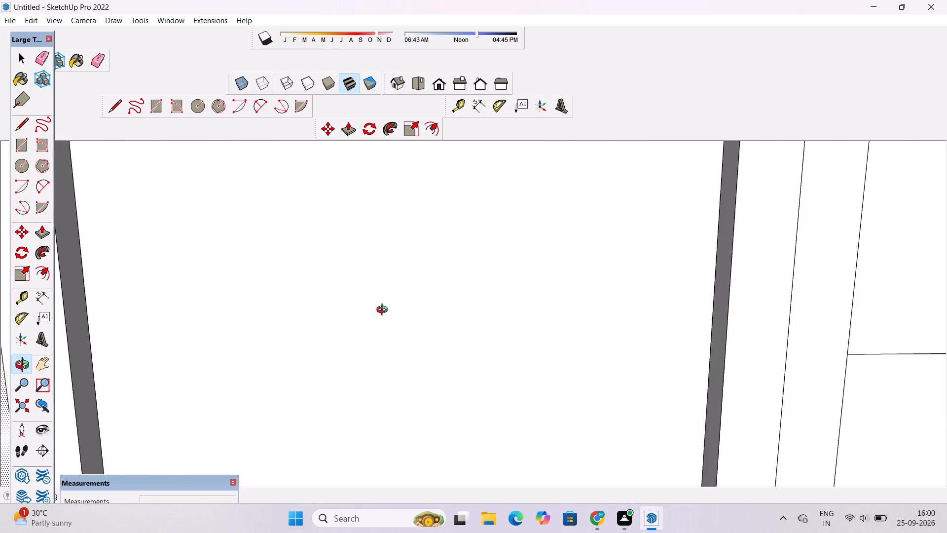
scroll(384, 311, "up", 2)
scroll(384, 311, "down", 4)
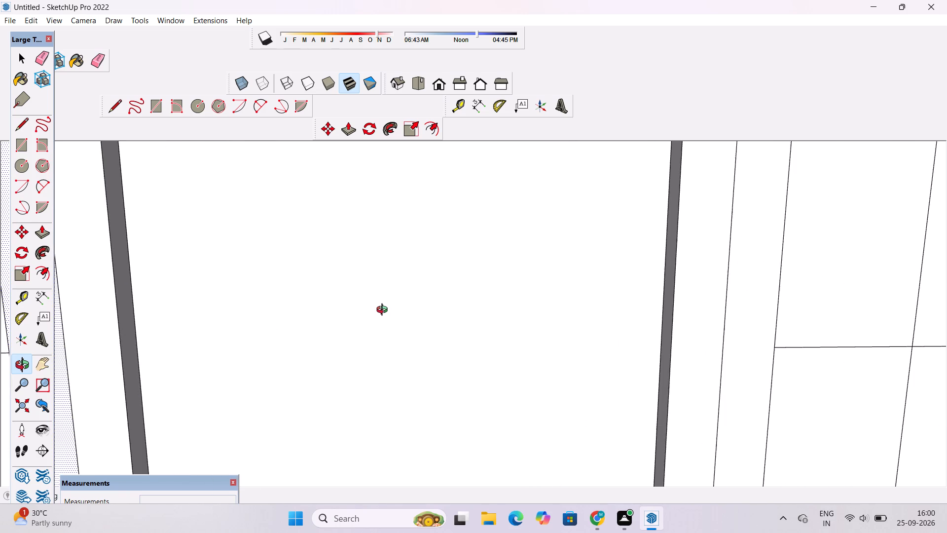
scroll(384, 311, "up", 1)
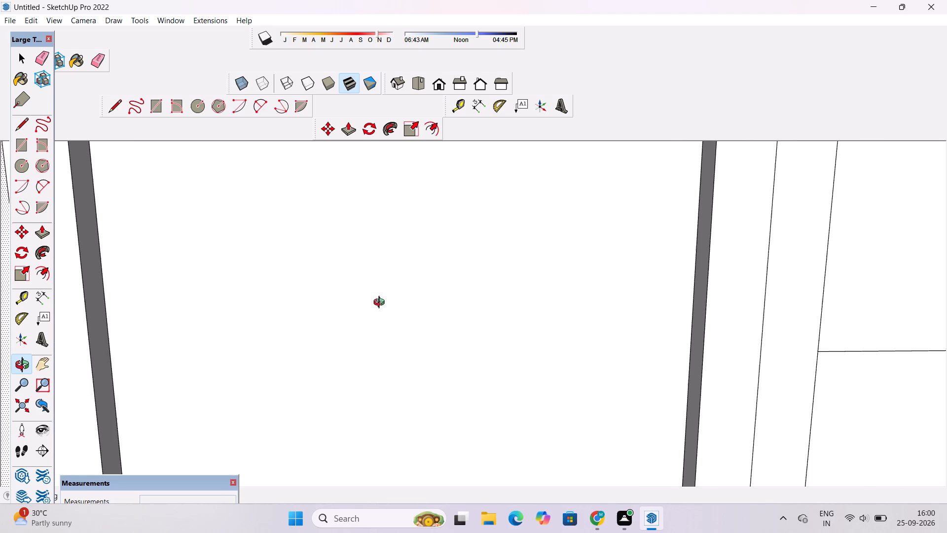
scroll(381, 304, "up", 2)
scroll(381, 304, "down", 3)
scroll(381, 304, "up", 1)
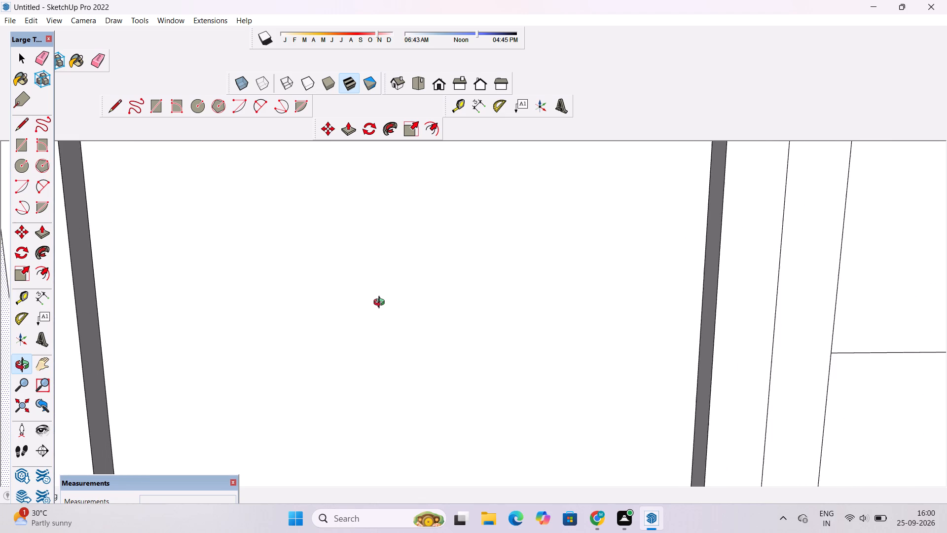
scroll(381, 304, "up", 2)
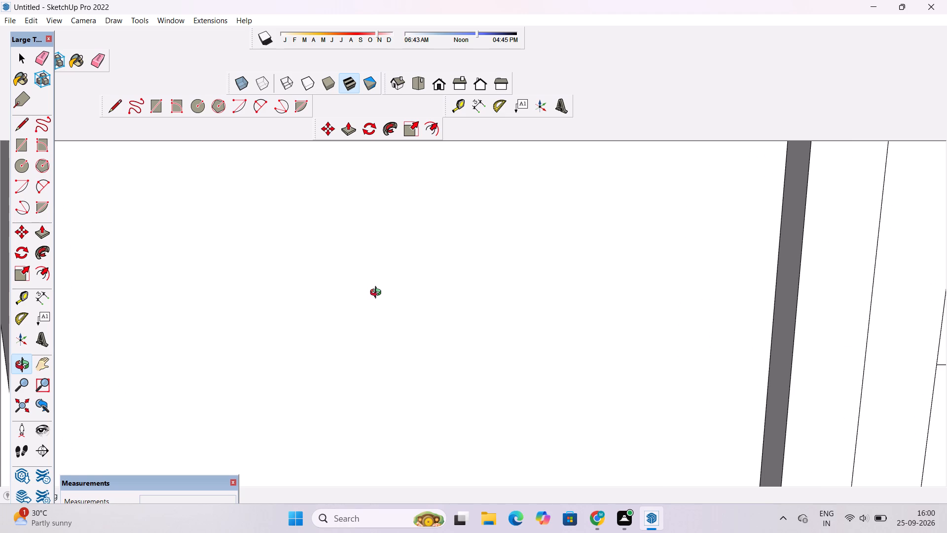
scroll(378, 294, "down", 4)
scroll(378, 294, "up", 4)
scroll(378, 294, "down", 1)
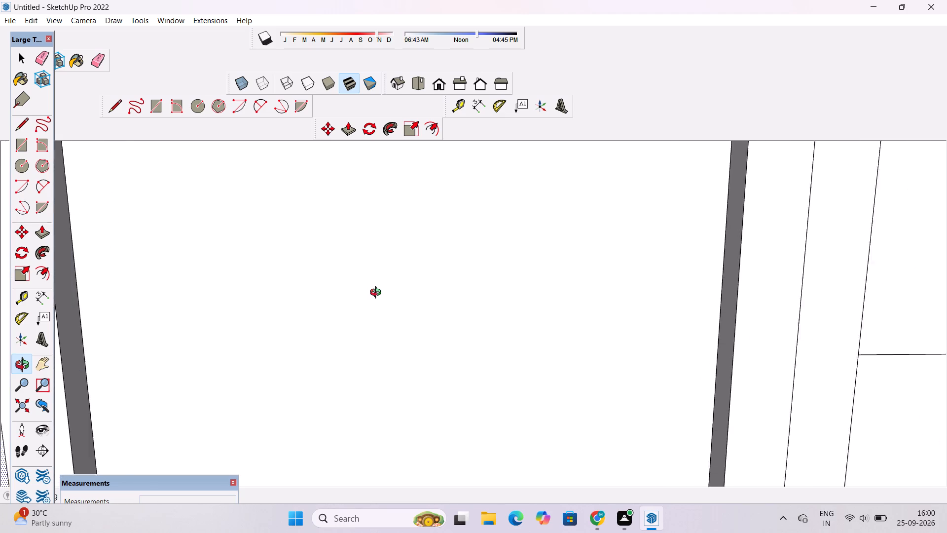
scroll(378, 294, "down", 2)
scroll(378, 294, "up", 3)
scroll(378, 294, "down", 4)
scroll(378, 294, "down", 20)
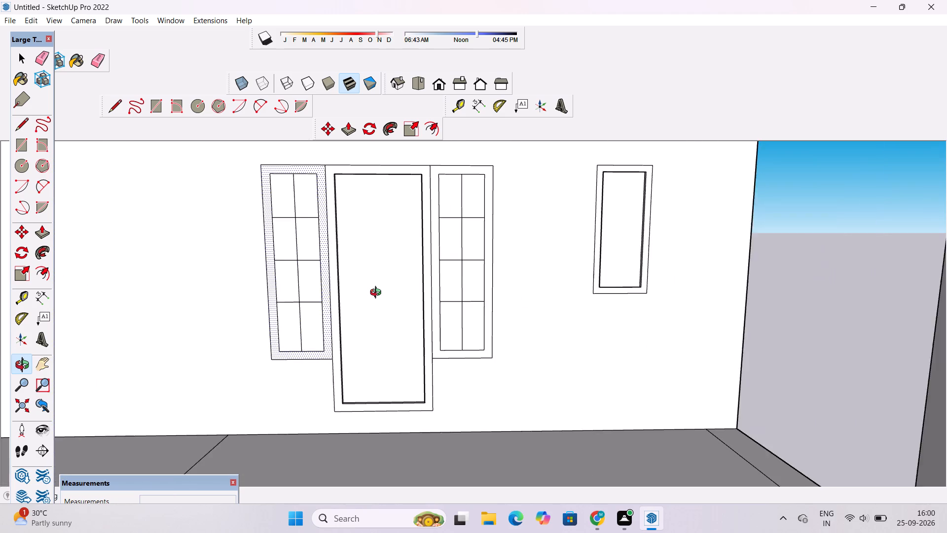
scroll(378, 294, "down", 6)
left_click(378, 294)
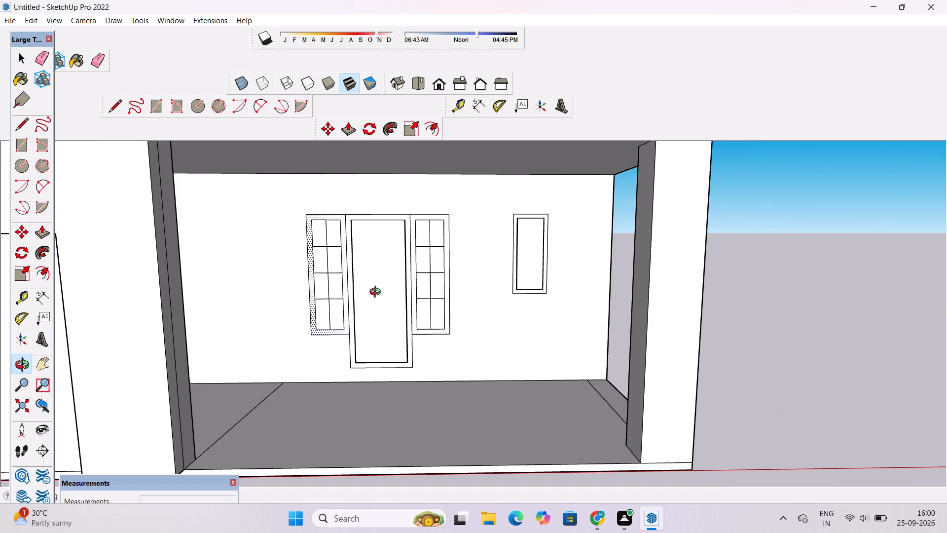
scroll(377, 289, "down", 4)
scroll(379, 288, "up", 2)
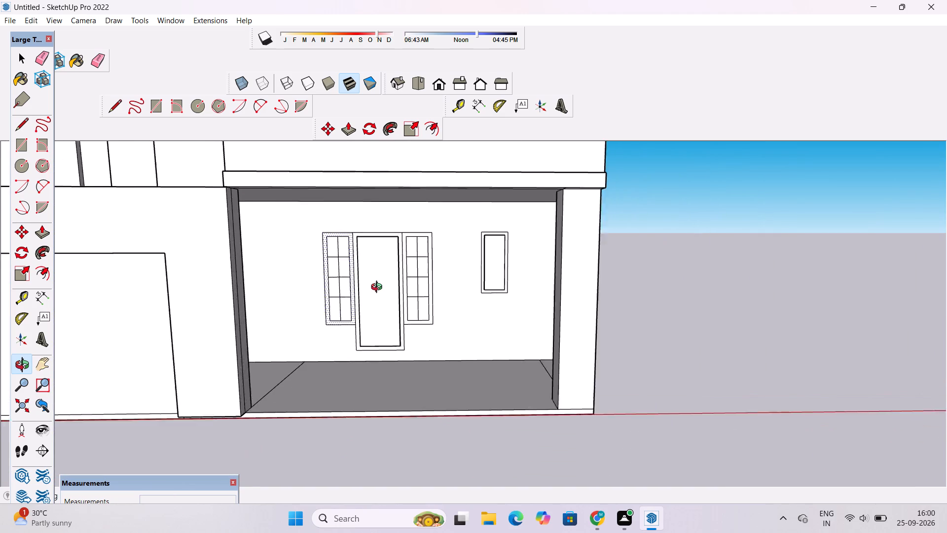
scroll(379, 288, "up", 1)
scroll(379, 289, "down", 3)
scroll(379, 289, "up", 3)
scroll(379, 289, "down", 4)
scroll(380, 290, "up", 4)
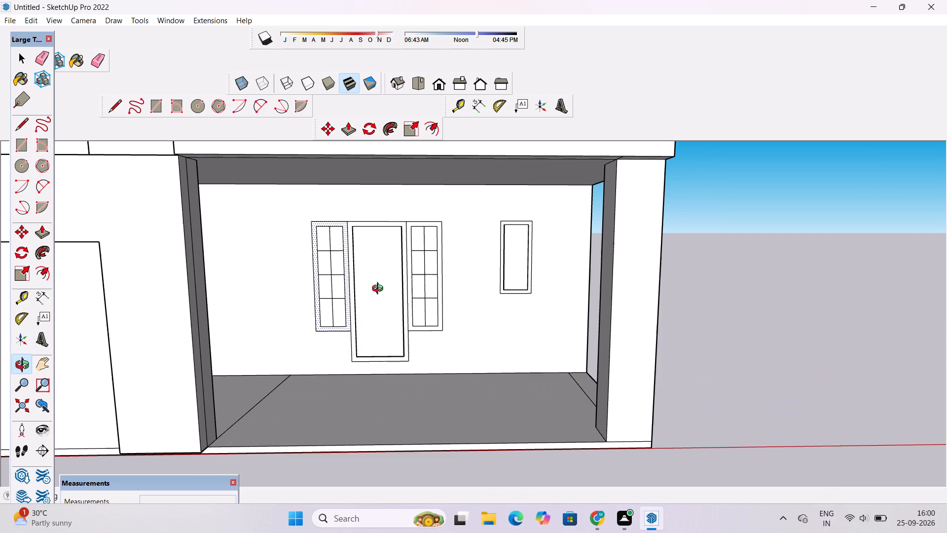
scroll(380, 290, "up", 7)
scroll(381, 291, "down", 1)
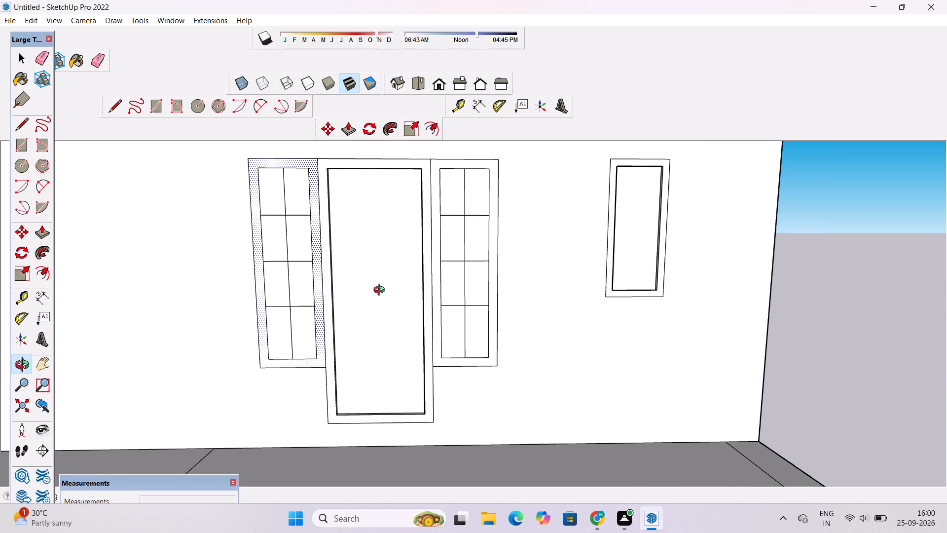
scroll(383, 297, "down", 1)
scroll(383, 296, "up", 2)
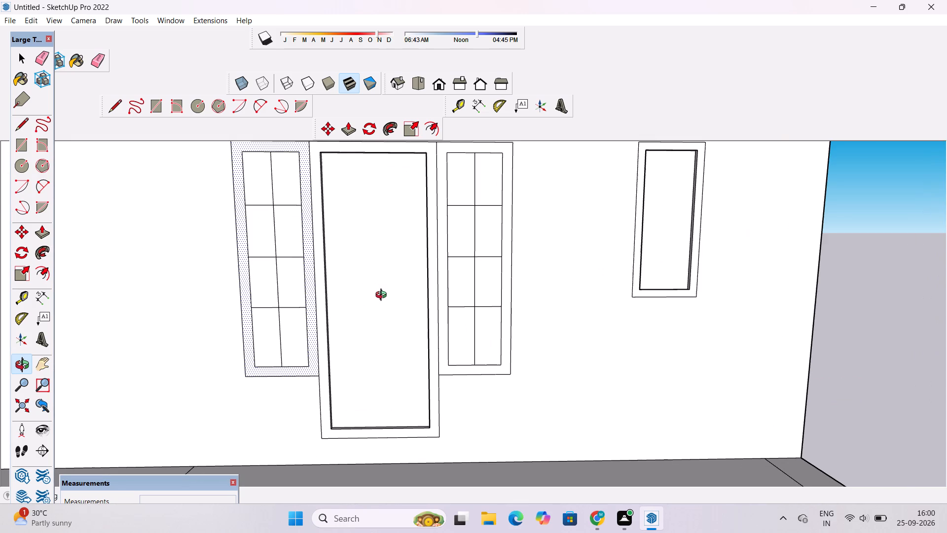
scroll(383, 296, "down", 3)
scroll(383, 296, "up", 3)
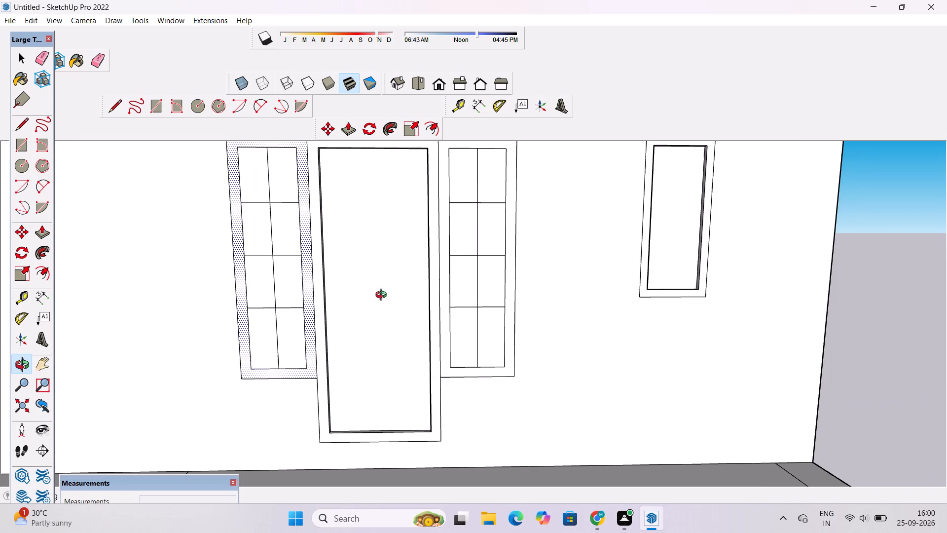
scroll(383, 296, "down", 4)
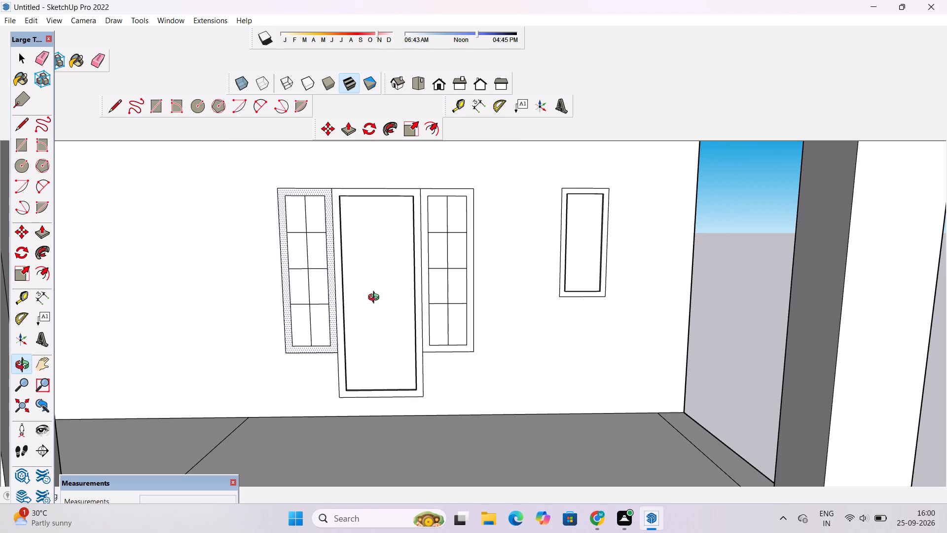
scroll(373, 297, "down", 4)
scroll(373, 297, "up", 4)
Examine the ground-floor entrance wall and its gridded side windows from the wider facade down to close range.
left_click_drag(375, 297, 401, 327, "shift")
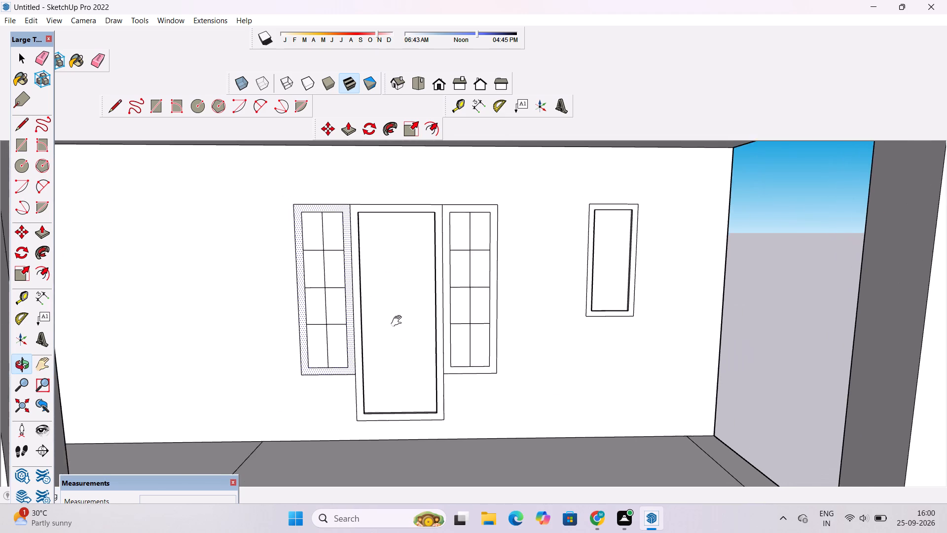
left_click_drag(400, 339, 405, 290)
scroll(389, 285, "down", 6)
left_click_drag(363, 314, 366, 329, "shift")
scroll(371, 309, "down", 5)
left_click_drag(371, 322, 373, 411)
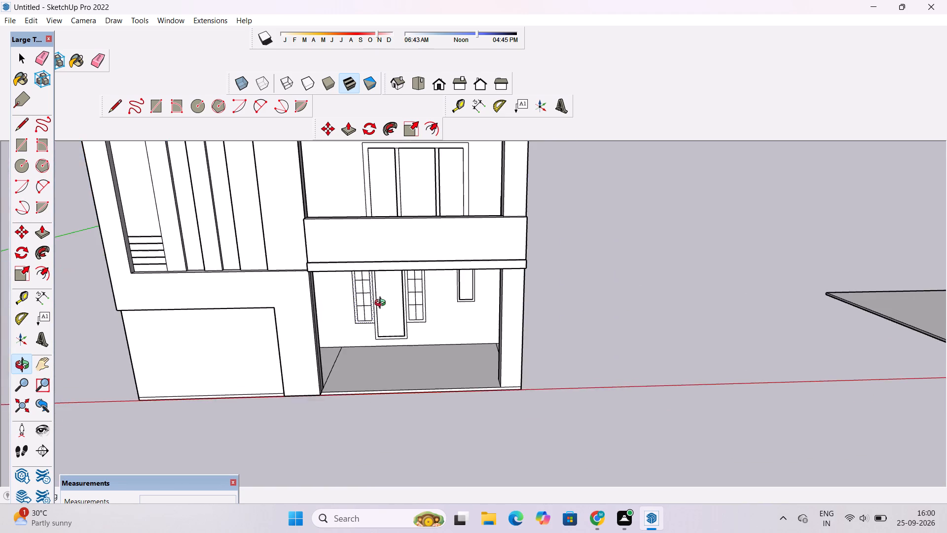
scroll(382, 304, "up", 5)
left_click_drag(356, 343, 358, 288)
scroll(351, 287, "up", 4)
left_click_drag(344, 301, 357, 301, "shift")
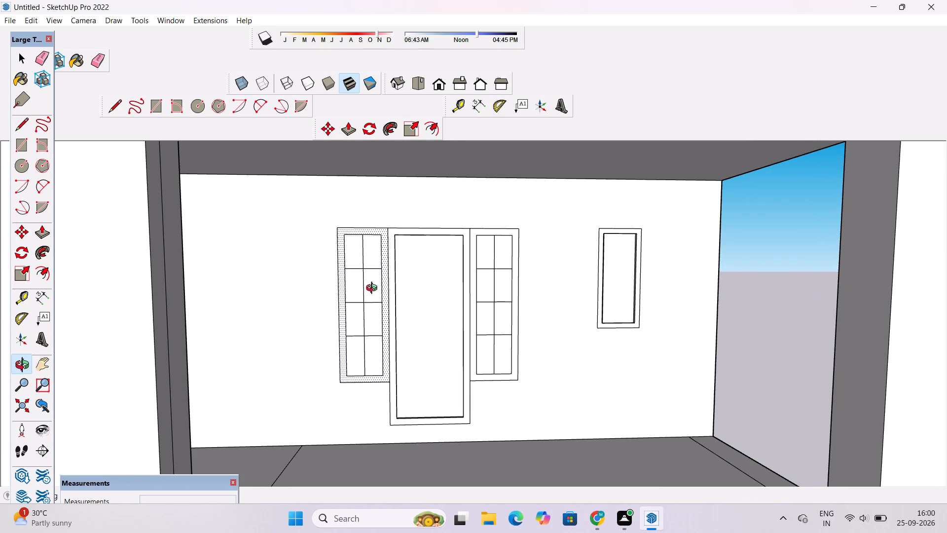
scroll(373, 309, "up", 1, "shift")
left_click_drag(373, 309, 376, 295, "shift")
left_click(376, 295, "shift")
left_click_drag(376, 303, 373, 336)
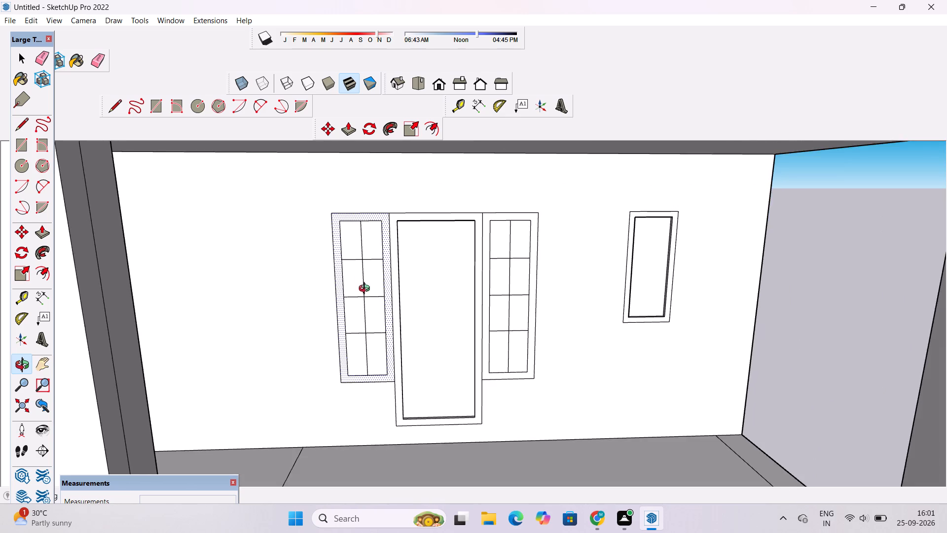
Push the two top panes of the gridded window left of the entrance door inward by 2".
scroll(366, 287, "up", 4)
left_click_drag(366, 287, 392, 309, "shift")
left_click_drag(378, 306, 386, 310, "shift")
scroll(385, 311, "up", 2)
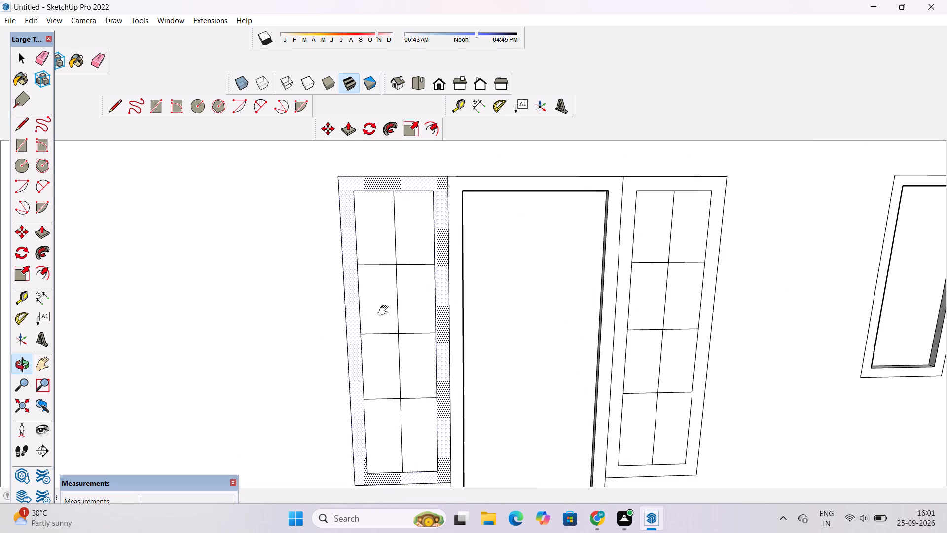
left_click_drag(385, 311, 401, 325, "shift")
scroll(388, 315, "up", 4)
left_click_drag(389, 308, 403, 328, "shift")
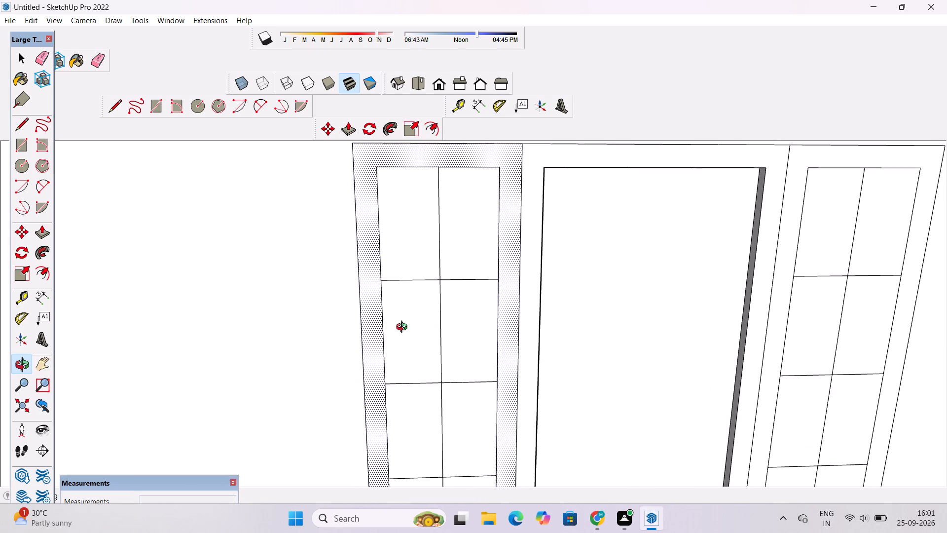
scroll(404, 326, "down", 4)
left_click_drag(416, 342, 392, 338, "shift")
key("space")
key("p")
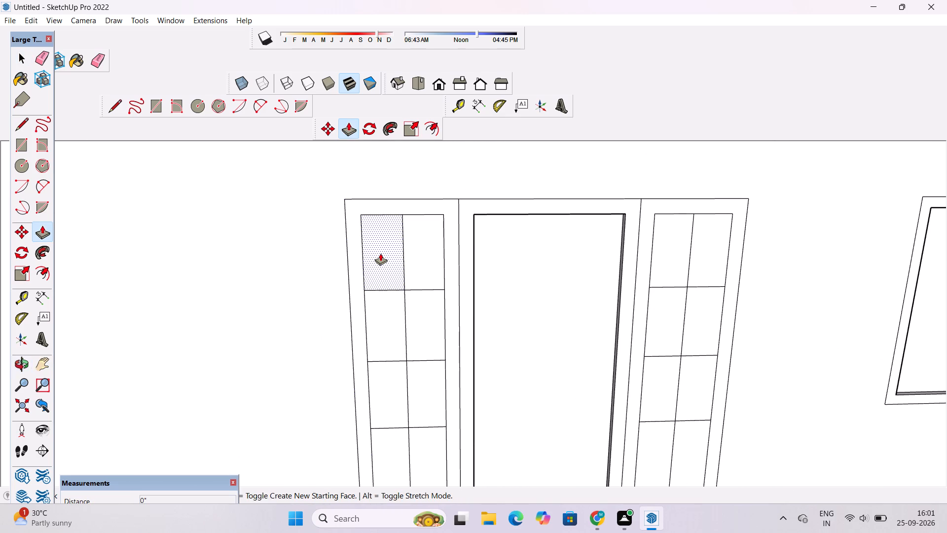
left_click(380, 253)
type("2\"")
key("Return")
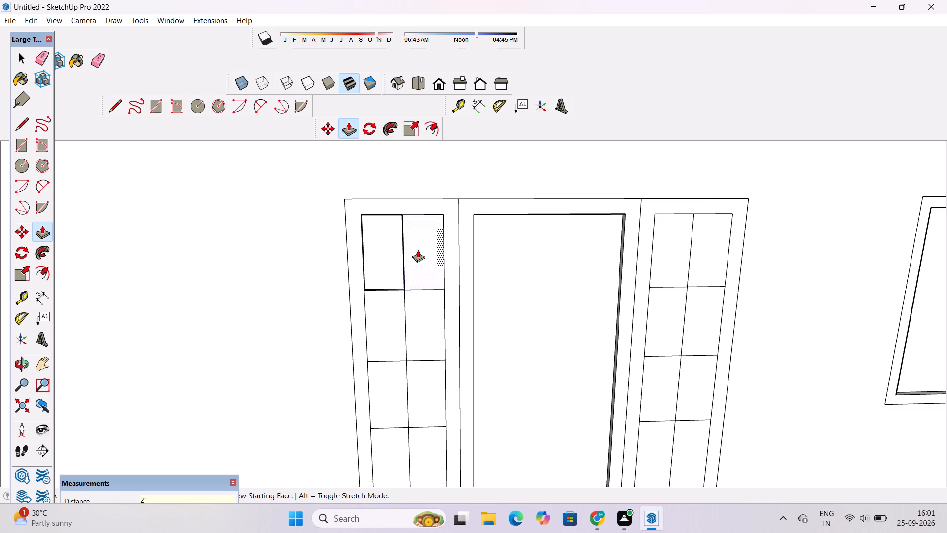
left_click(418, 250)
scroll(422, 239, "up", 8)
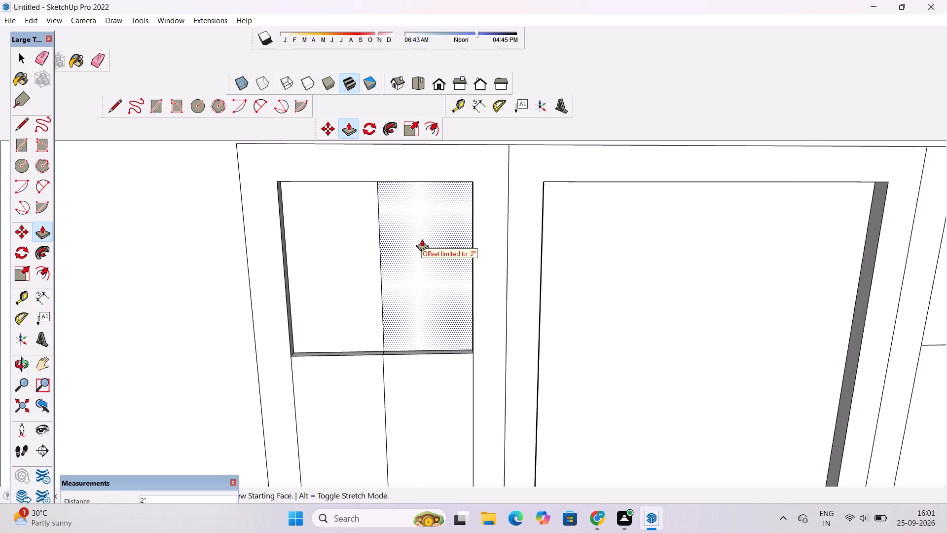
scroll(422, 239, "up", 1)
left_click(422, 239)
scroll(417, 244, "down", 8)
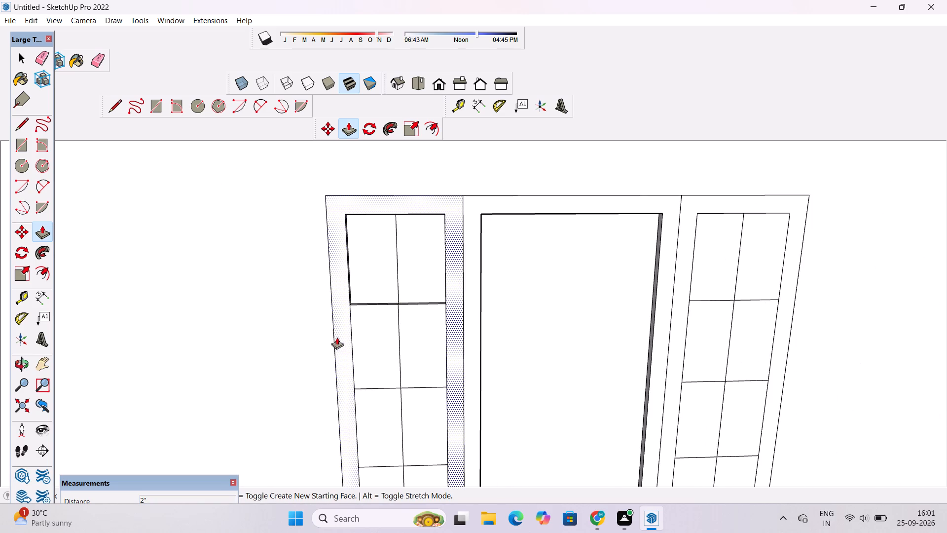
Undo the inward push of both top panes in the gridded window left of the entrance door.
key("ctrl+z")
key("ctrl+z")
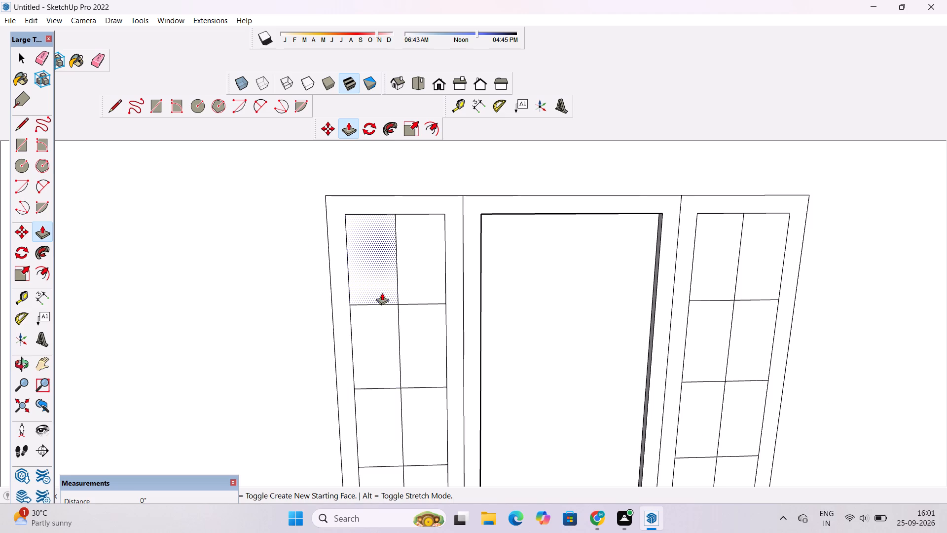
Examine the entrance porch from several angles and distances, including the door, its gridded side windows and the floor.
key("space")
scroll(388, 282, "down", 11)
key("o")
scroll(388, 282, "down", 2)
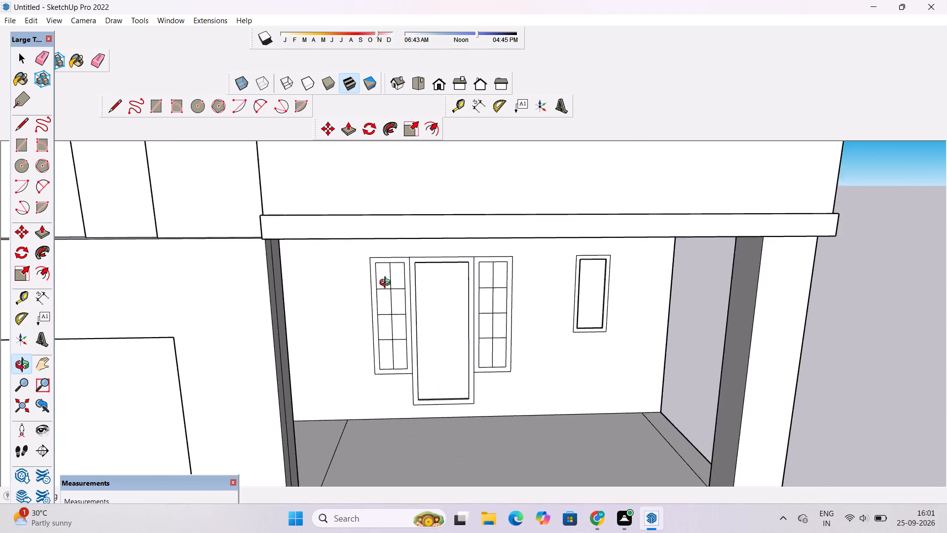
scroll(387, 284, "down", 2)
left_click_drag(400, 350, 406, 299, "shift")
scroll(387, 273, "up", 5)
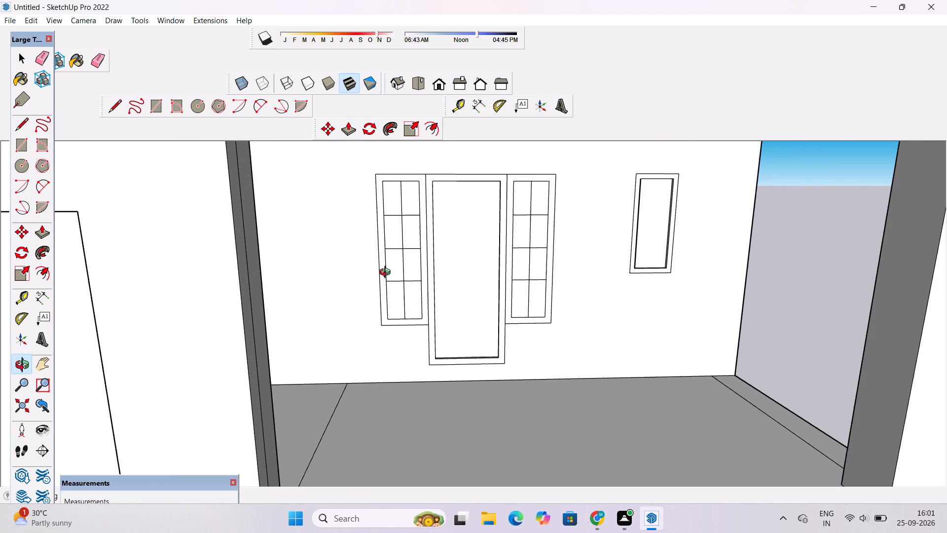
scroll(387, 273, "up", 2)
scroll(387, 273, "down", 2, "shift")
left_click_drag(387, 273, 400, 284, "shift")
scroll(400, 281, "up", 3)
scroll(400, 281, "down", 8)
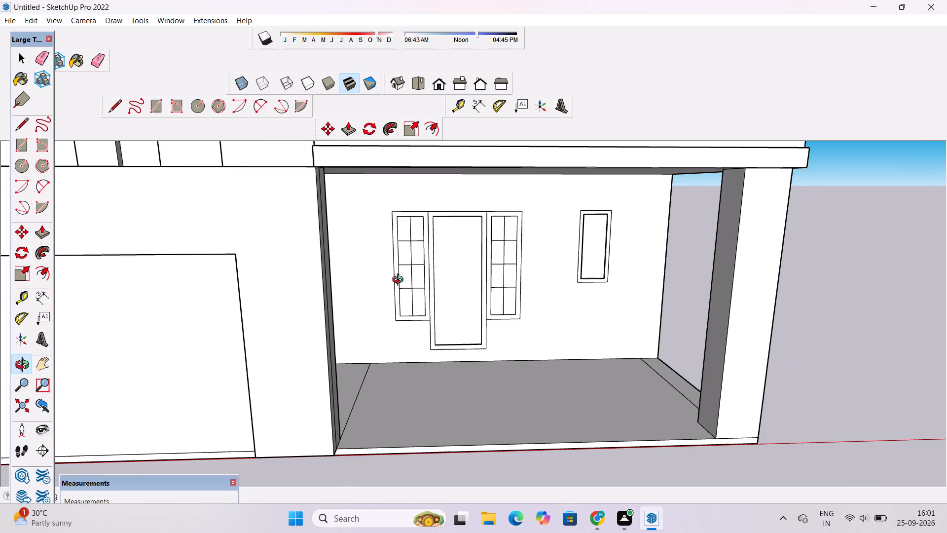
left_click_drag(400, 281, 401, 289, "shift")
scroll(401, 288, "down", 5)
left_click_drag(400, 321, 355, 370)
scroll(403, 310, "up", 5)
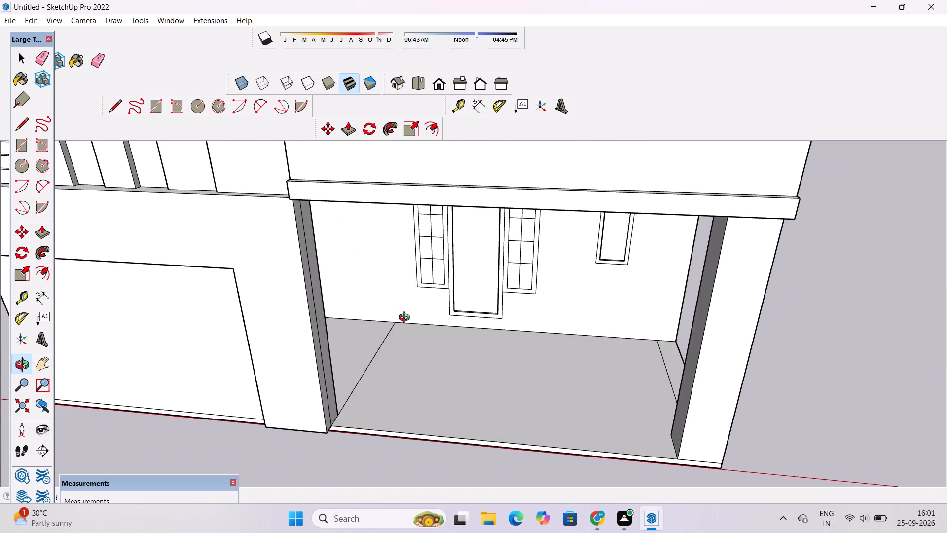
Erase the vertical line on the inner side of the pillar between the garage opening and the entrance porch.
left_click_drag(406, 319, 347, 326)
scroll(333, 322, "down", 6)
left_click_drag(334, 330, 385, 329, "shift")
scroll(384, 336, "up", 7)
left_click_drag(354, 342, 340, 345)
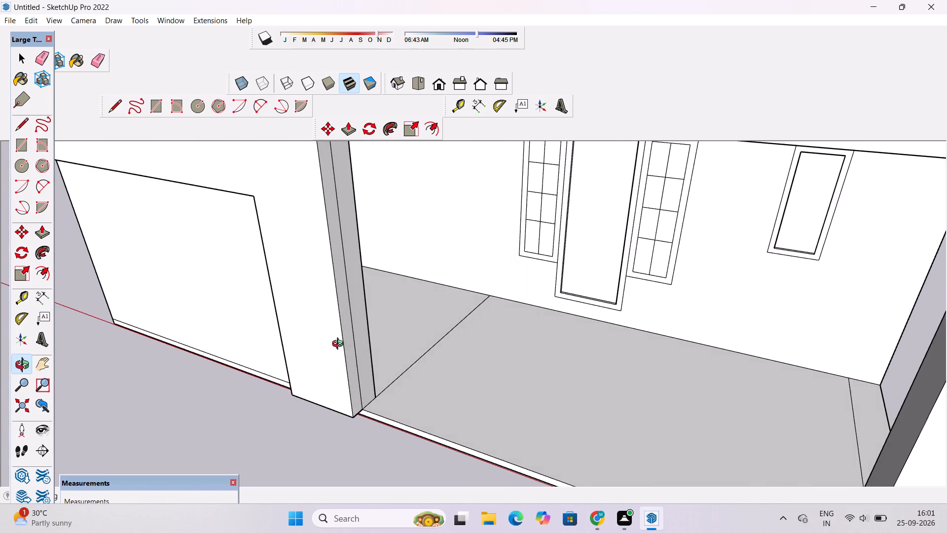
left_click_drag(340, 345, 365, 346)
left_click_drag(365, 346, 355, 344, "shift")
left_click(352, 343)
key("e")
left_click_drag(367, 311, 364, 320)
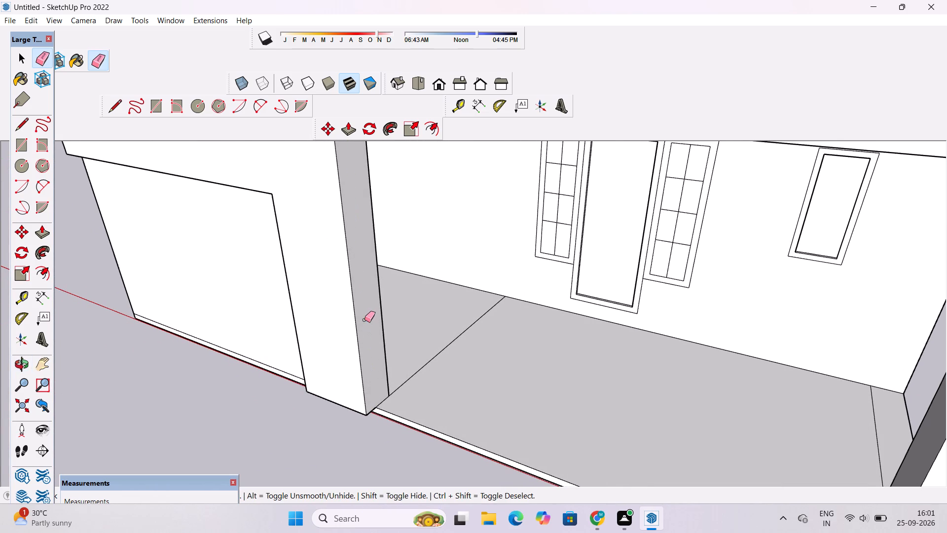
Examine the entrance porch, balconies and lower end of the vertical facade strips from several angles.
key("o")
scroll(364, 320, "down", 5)
left_click_drag(385, 335, 606, 323)
left_click(606, 323)
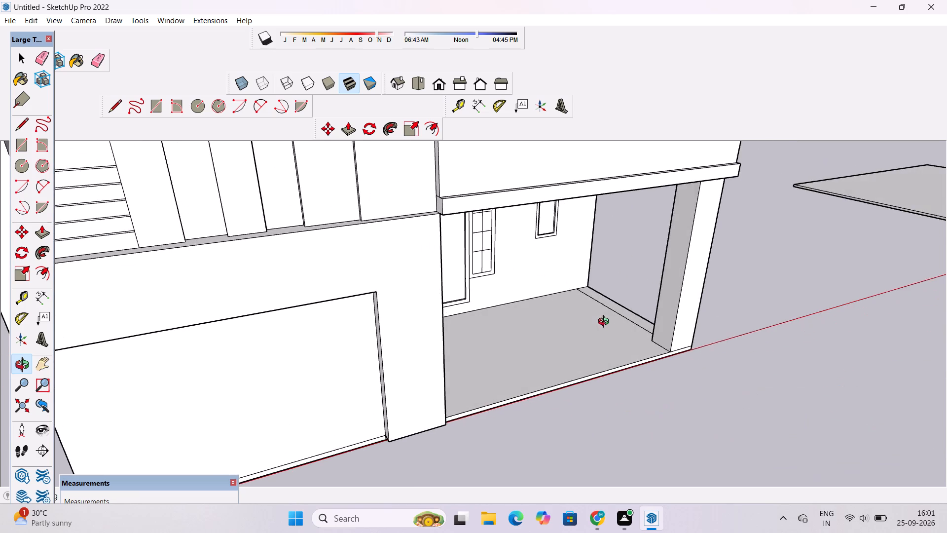
left_click_drag(606, 323, 432, 285)
left_click_drag(562, 317, 434, 294)
scroll(424, 293, "down", 3)
left_click_drag(421, 304, 497, 407, "shift")
left_click_drag(631, 389, 598, 377)
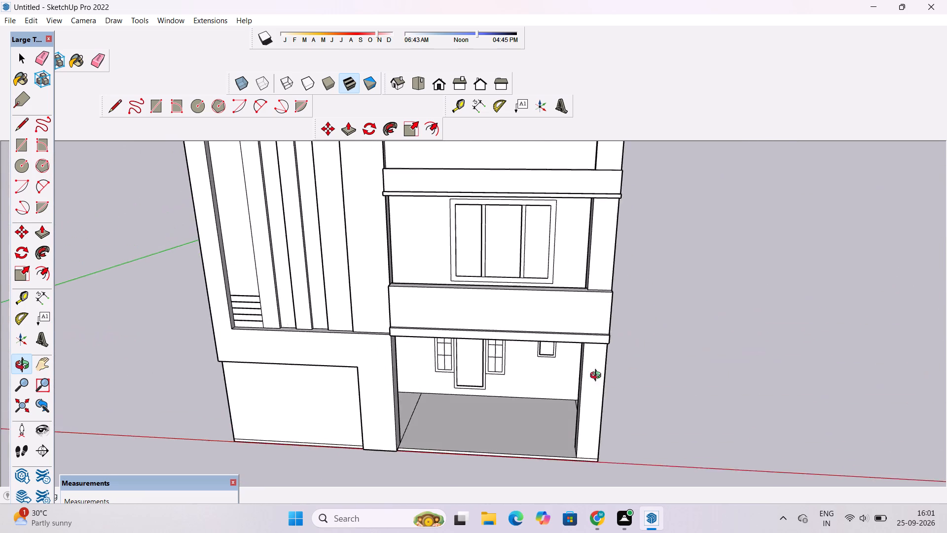
left_click_drag(598, 377, 432, 318)
left_click(432, 318)
left_click_drag(456, 299, 733, 386)
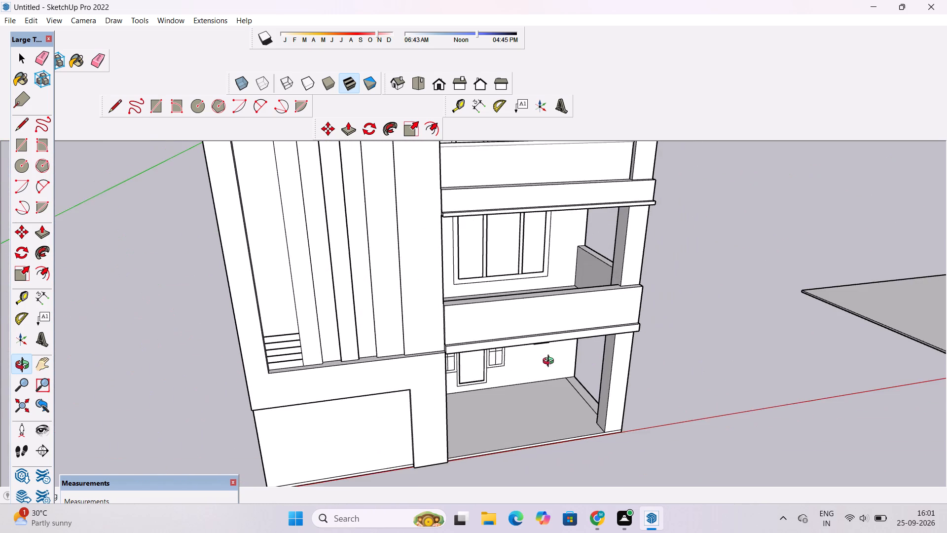
scroll(510, 364, "up", 2)
left_click_drag(507, 364, 610, 396, "shift")
scroll(571, 401, "up", 2)
left_click_drag(571, 400, 571, 380)
scroll(571, 373, "down", 2)
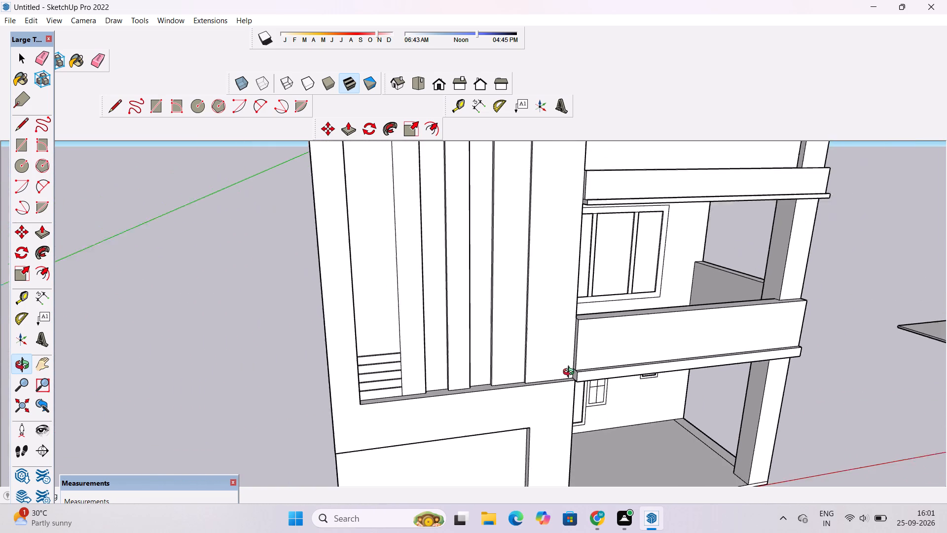
scroll(571, 373, "down", 2)
left_click_drag(568, 384, 601, 378)
left_click(601, 378)
left_click(608, 377, "shift")
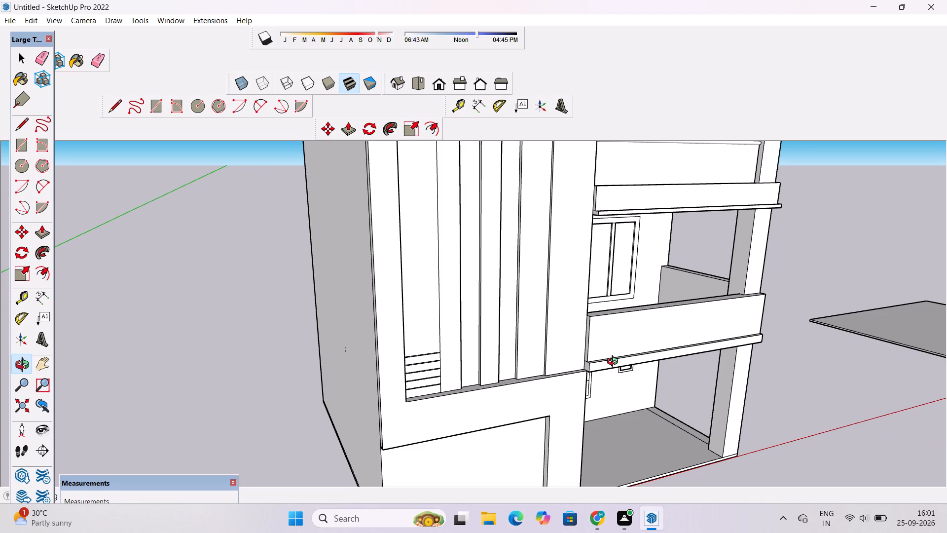
scroll(613, 361, "down", 3)
left_click_drag(657, 367, 560, 385)
left_click_drag(547, 385, 633, 406, "shift")
scroll(634, 406, "up", 2)
left_click_drag(620, 413, 634, 382, "shift")
scroll(634, 381, "down", 3)
scroll(613, 394, "up", 3)
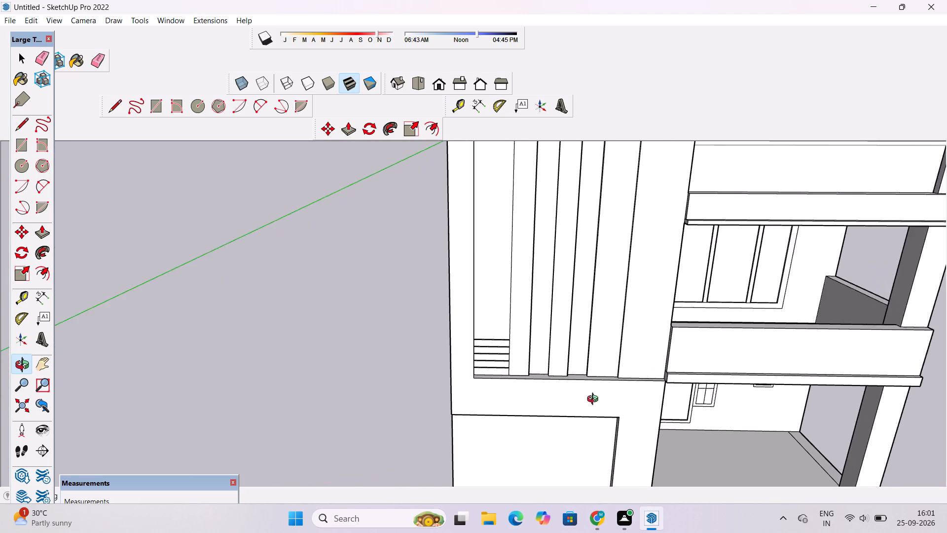
left_click_drag(593, 400, 603, 356)
scroll(604, 351, "down", 4)
Examine the vertical facade strips beside the horizontal louvres, from the roof edge down to close range.
left_click_drag(591, 356, 542, 466, "shift")
scroll(534, 434, "down", 2)
scroll(514, 366, "up", 3)
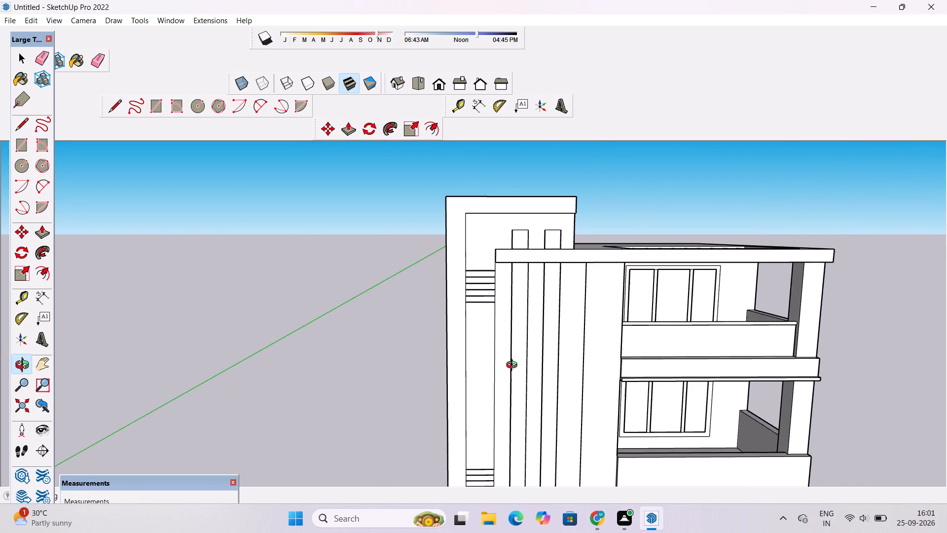
left_click_drag(523, 365, 477, 374)
left_click_drag(483, 401, 487, 365, "shift")
left_click(487, 363, "shift")
scroll(504, 298, "up", 6)
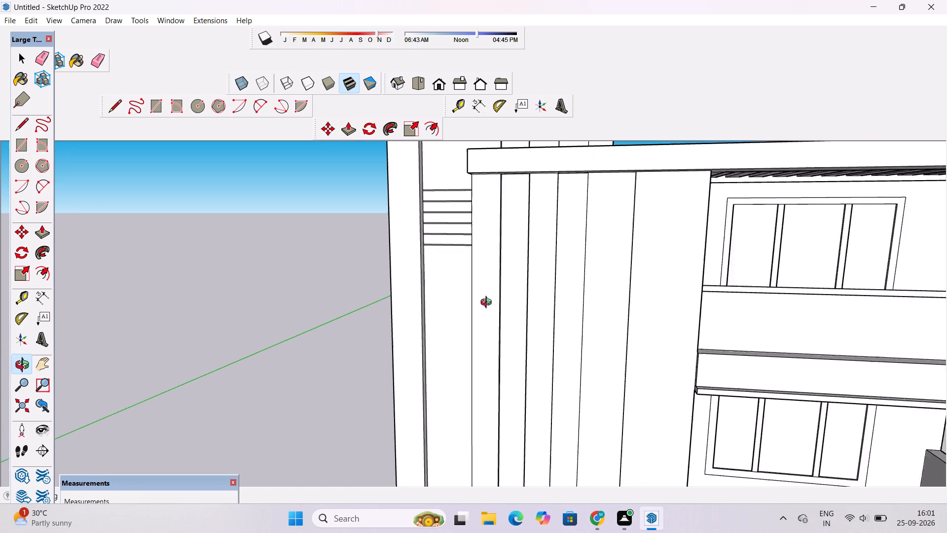
scroll(488, 304, "up", 1)
left_click_drag(475, 308, 589, 390)
scroll(528, 353, "up", 2)
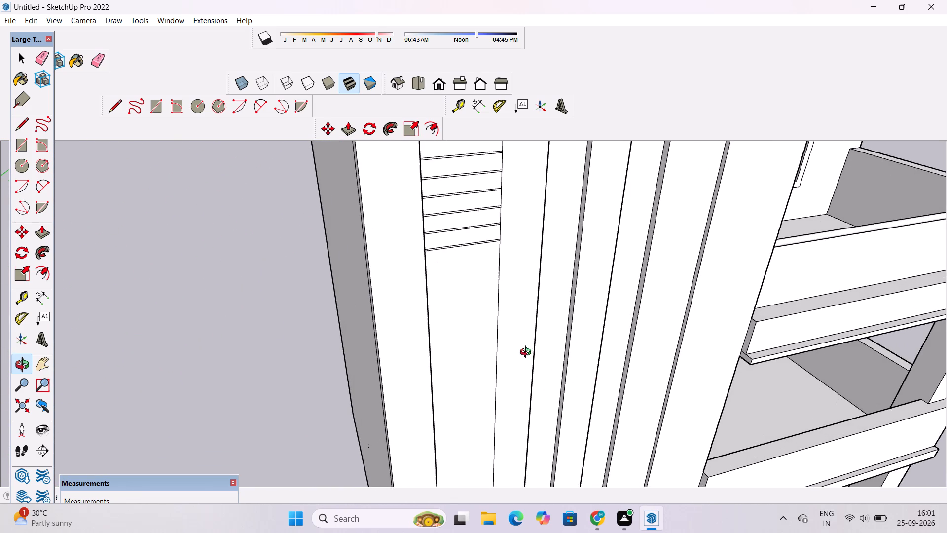
left_click_drag(528, 353, 516, 404, "shift")
left_click(516, 404)
left_click_drag(516, 404, 492, 381)
scroll(489, 366, "down", 5)
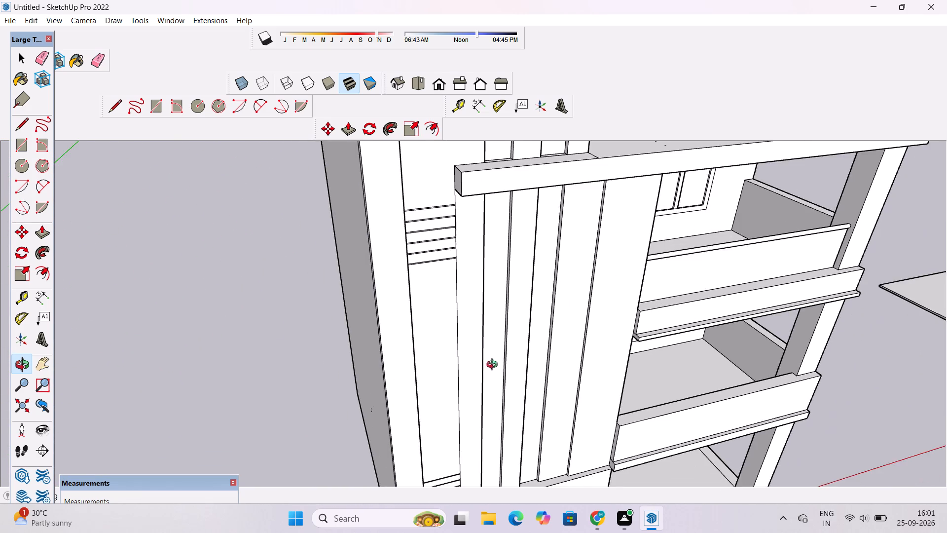
left_click_drag(495, 366, 480, 341)
left_click(478, 337)
left_click_drag(470, 324, 524, 389, "shift")
left_click_drag(524, 388, 516, 363)
left_click(516, 361)
left_click_drag(511, 357, 493, 356)
left_click(493, 356, "shift")
Push/Pull the outermost vertical facade strip, next to the horizontal louvres, by 1".
key("space")
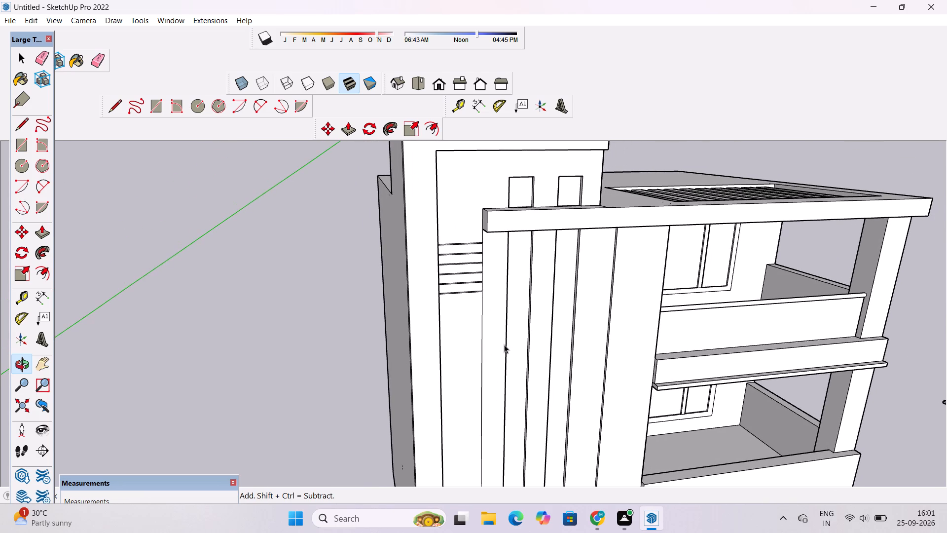
left_click(491, 340)
scroll(491, 340, "up", 3)
key("p")
left_click(491, 340)
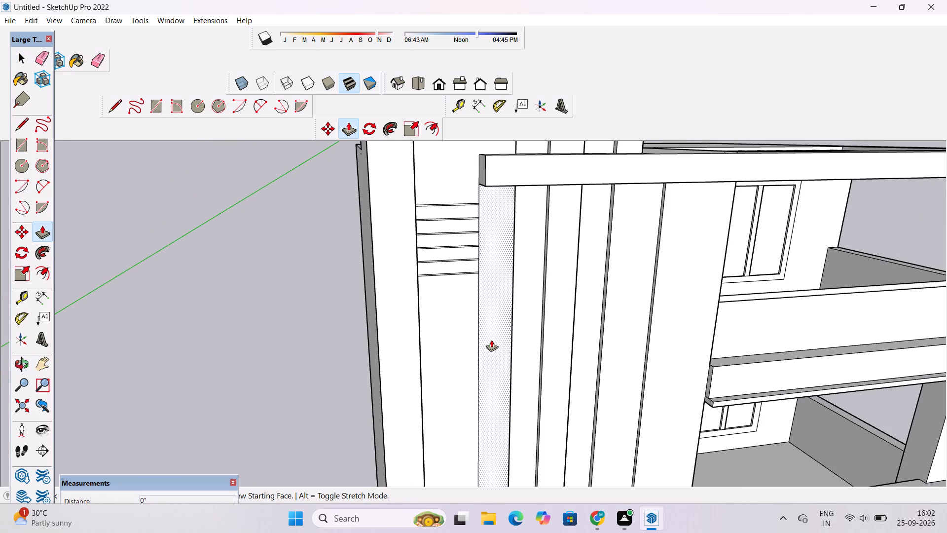
scroll(491, 338, "up", 2)
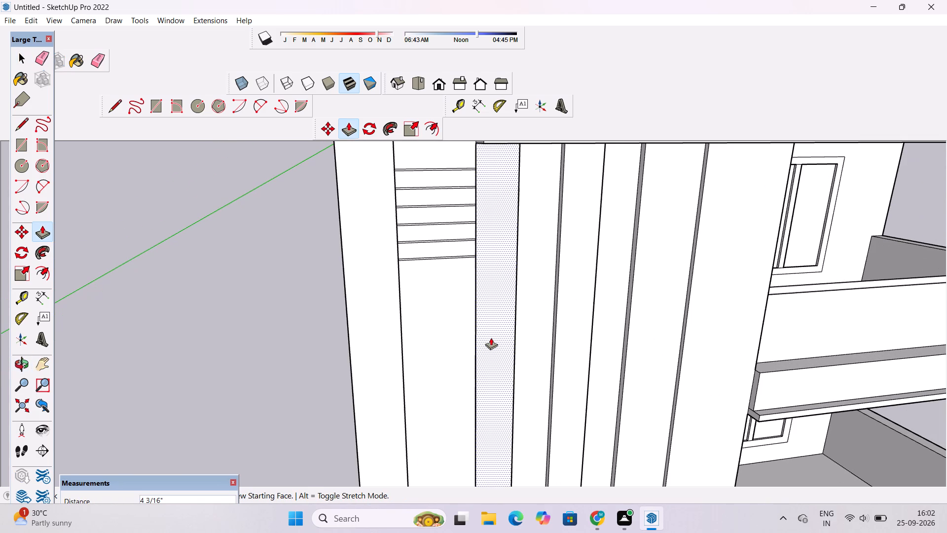
type("1\"")
key("Return")
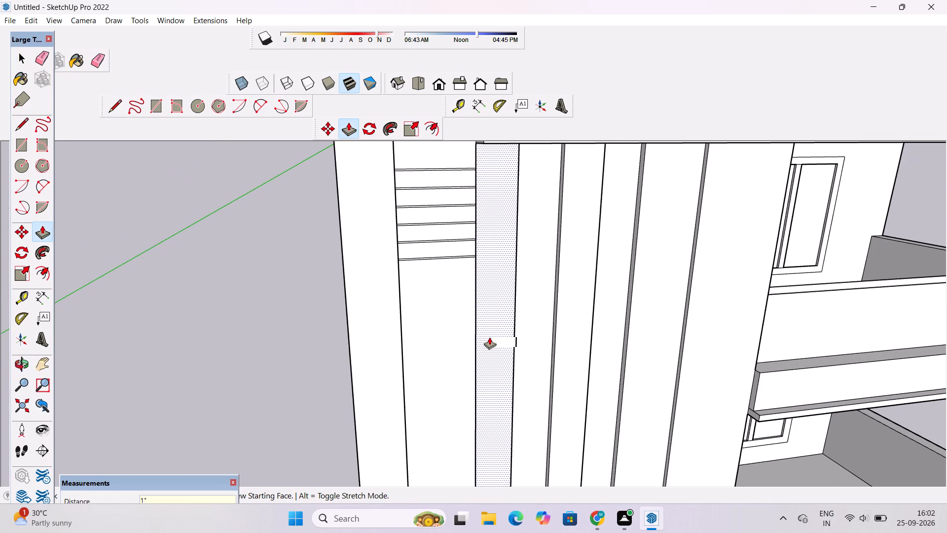
Examine the outermost vertical strip against its neighbouring strips and the roof edge from several angles.
key("o")
scroll(488, 337, "down", 7)
left_click_drag(456, 344, 471, 411, "shift")
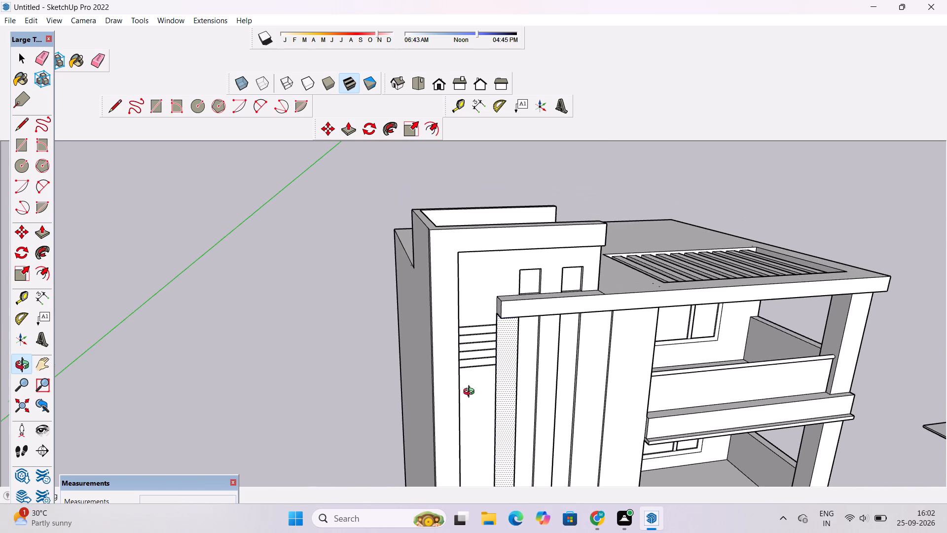
scroll(471, 392, "up", 6)
left_click_drag(498, 351, 362, 362, "shift")
scroll(360, 362, "down", 5)
left_click_drag(383, 403, 372, 361)
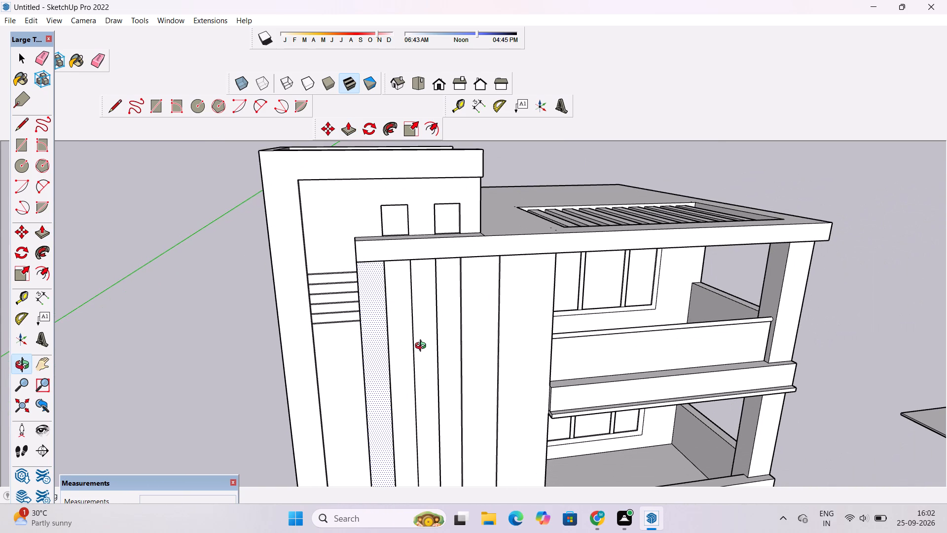
scroll(423, 347, "up", 1)
left_click_drag(423, 347, 388, 360, "shift")
left_click_drag(383, 362, 374, 365, "shift")
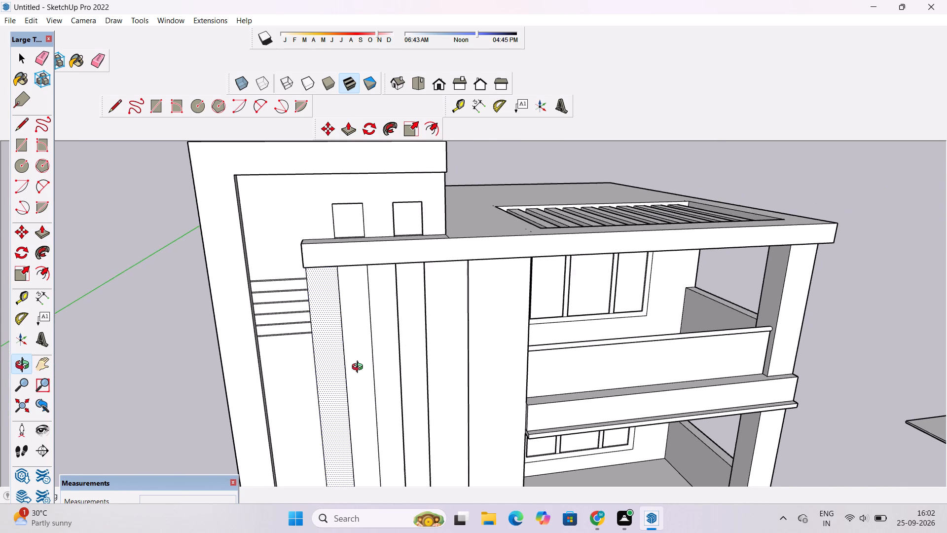
scroll(360, 368, "down", 5)
left_click_drag(359, 380, 373, 344, "shift")
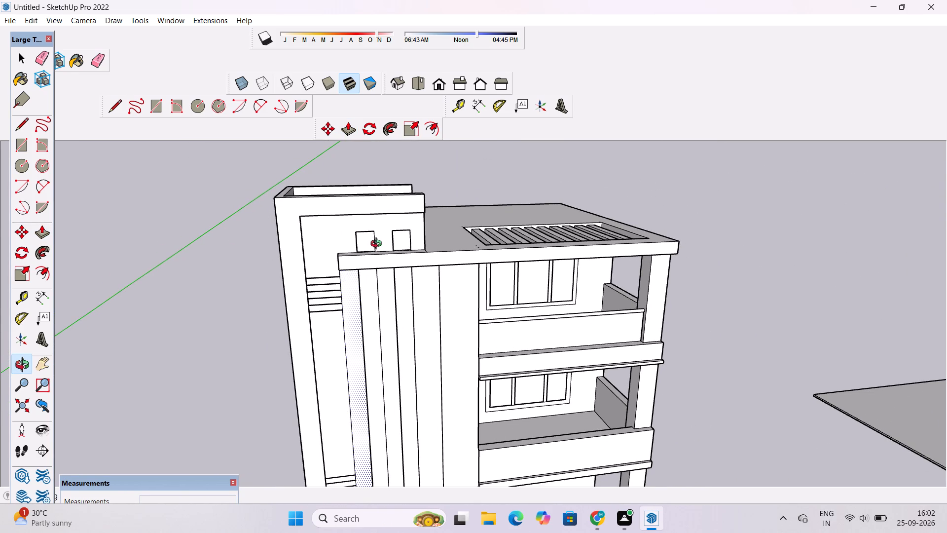
scroll(373, 245, "up", 4)
scroll(373, 245, "down", 4)
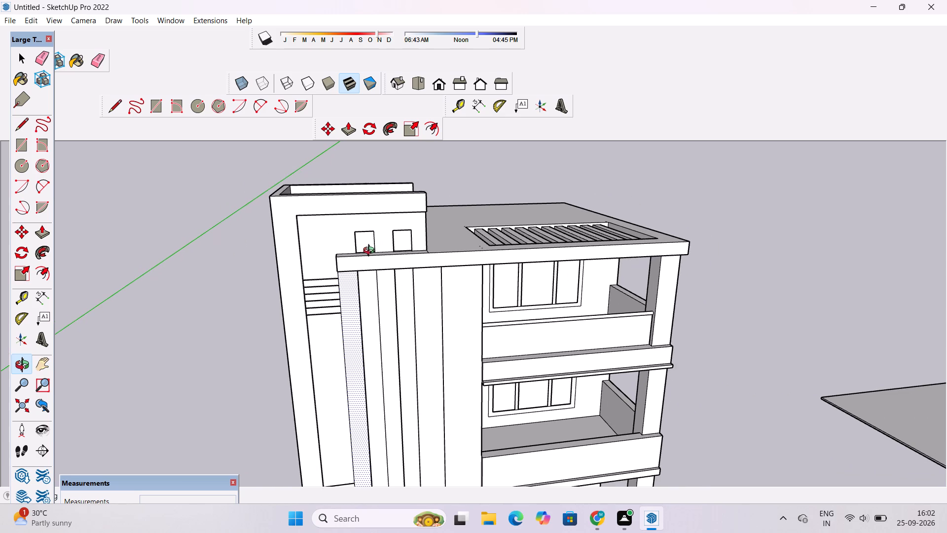
left_click_drag(363, 346, 346, 302, "shift")
left_click_drag(331, 318, 317, 270, "shift")
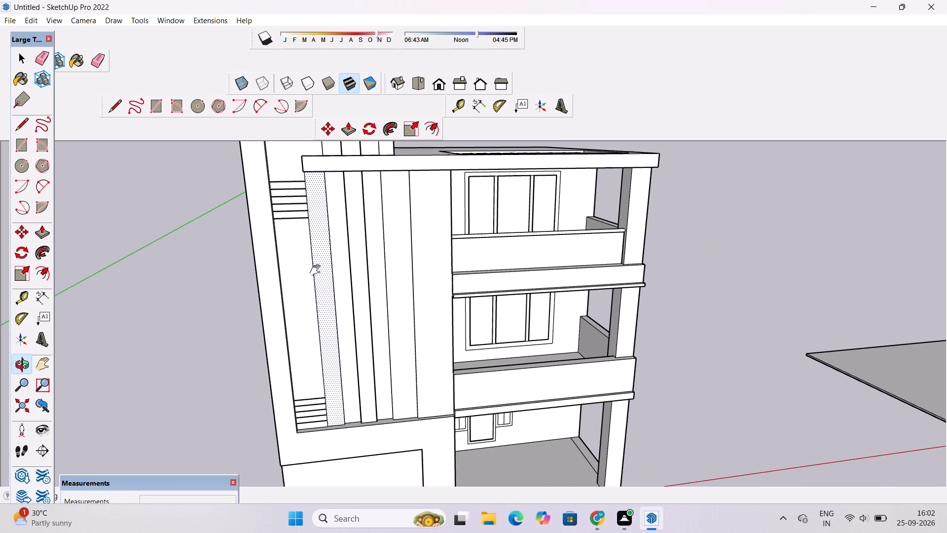
Examine the roof slab, its slatted opening and the tower parapet from above.
left_click_drag(515, 261, 415, 407, "shift")
scroll(433, 318, "up", 3)
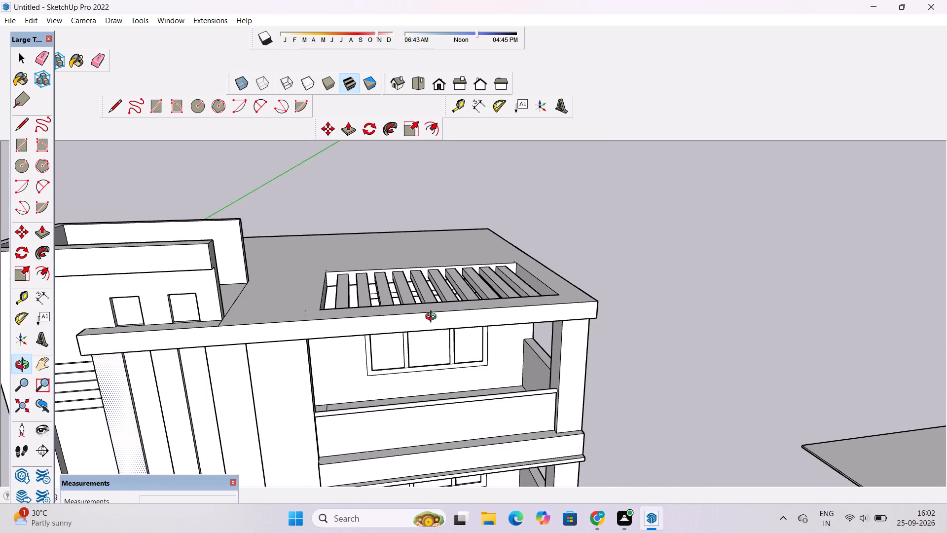
left_click_drag(426, 323, 382, 430)
left_click_drag(252, 349, 349, 364)
scroll(352, 363, "down", 2)
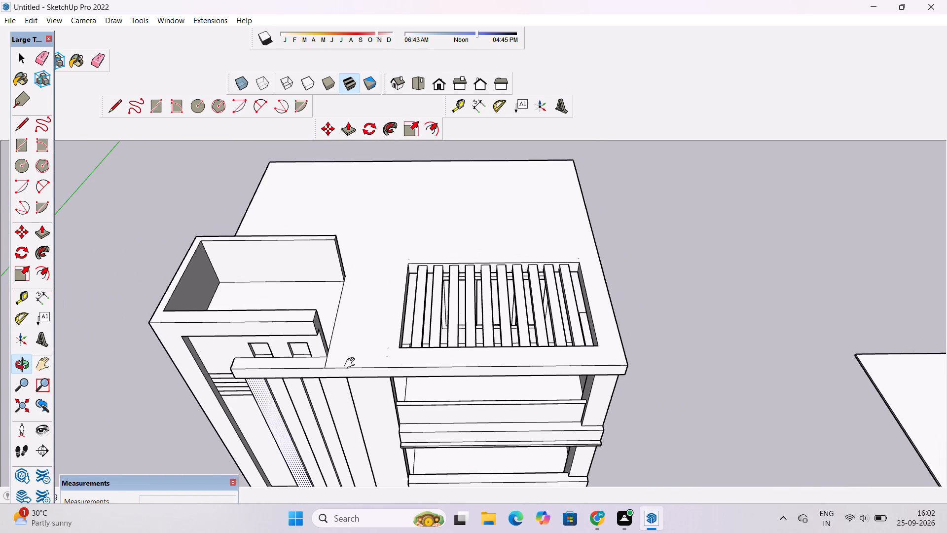
left_click_drag(352, 363, 370, 358, "shift")
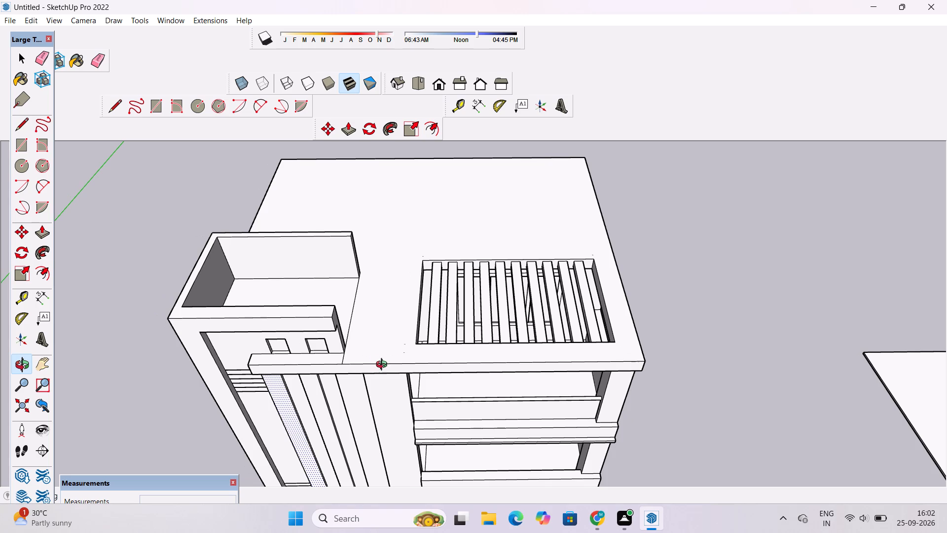
double_click(391, 387, "shift")
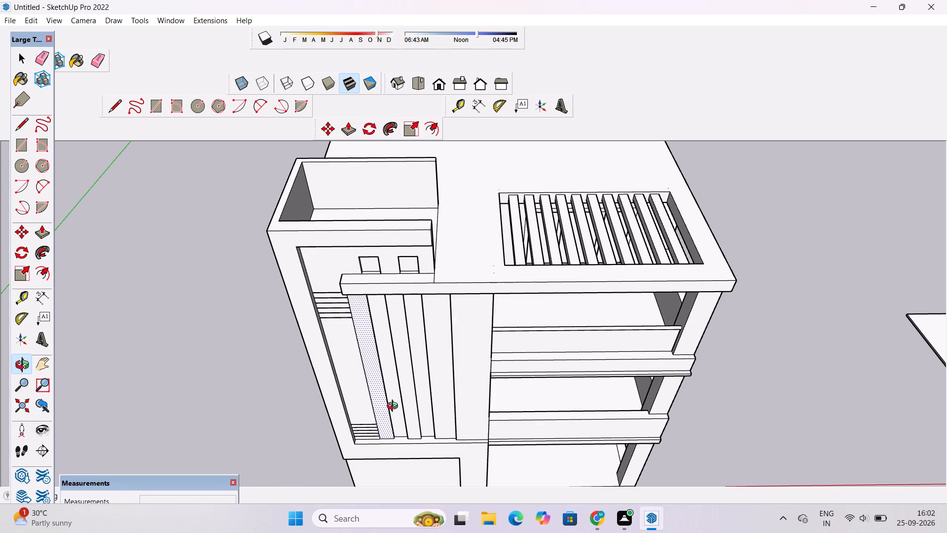
left_click_drag(395, 415, 405, 357)
left_click(405, 357)
left_click_drag(405, 358, 404, 385, "shift")
scroll(403, 388, "down", 4)
left_click_drag(410, 409, 422, 360)
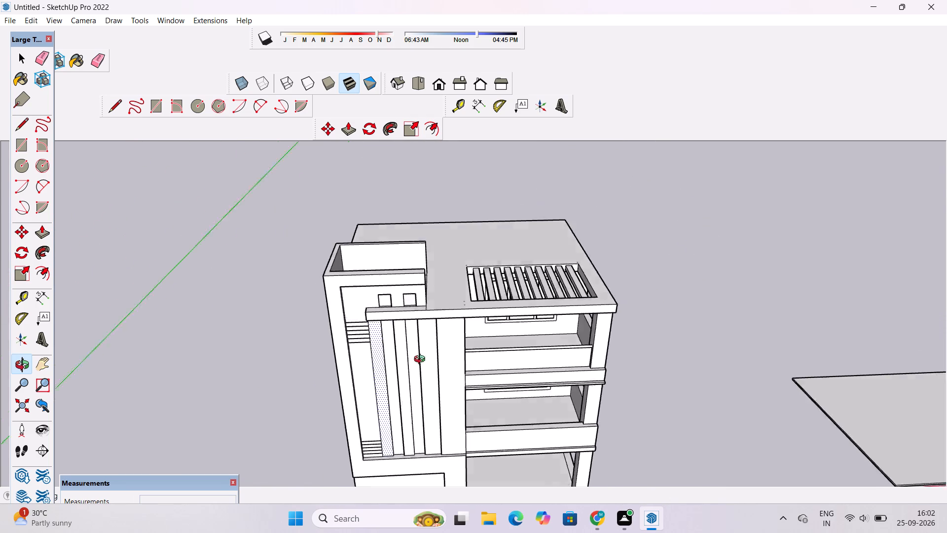
left_click_drag(422, 360, 428, 316)
Examine the upper facade with its vertical strips, windows and balconies, and clear the strip face selection.
scroll(432, 301, "up", 4)
left_click_drag(432, 301, 419, 327)
left_click(419, 328)
left_click_drag(417, 347, 408, 323, "shift")
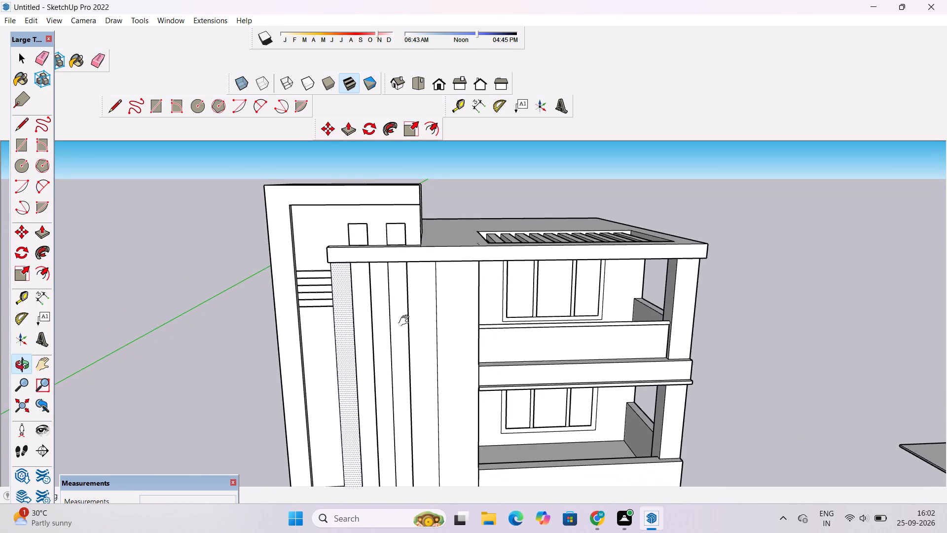
left_click_drag(405, 329, 405, 338)
left_click_drag(405, 339, 407, 327, "shift")
left_click(407, 327, "shift")
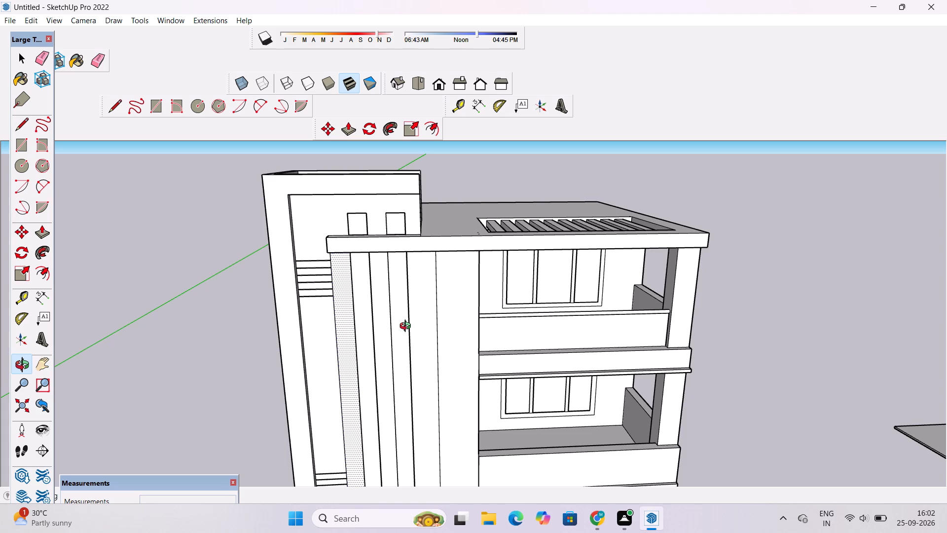
left_click_drag(407, 327, 411, 337)
left_click(411, 337)
left_click_drag(411, 346, 420, 349)
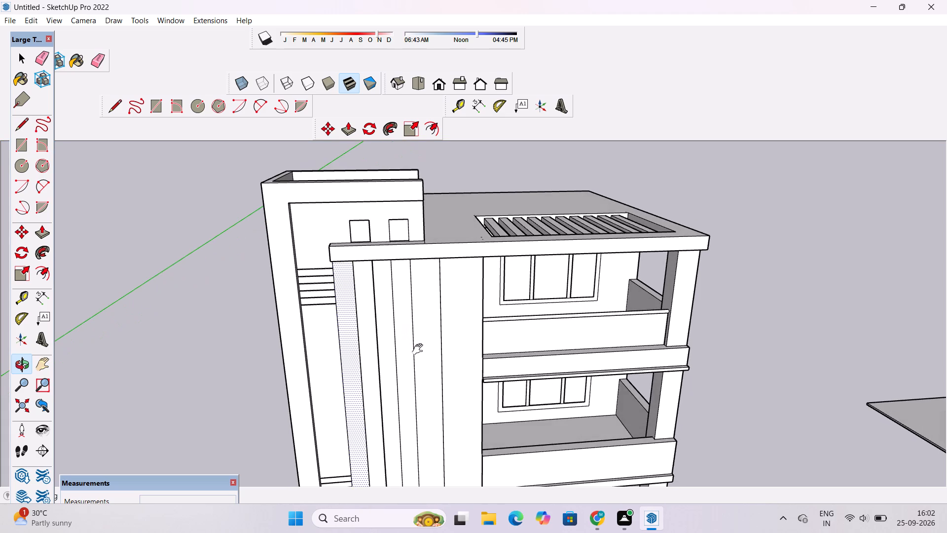
double_click(420, 349, "shift")
left_click(421, 349, "shift")
left_click(423, 353, "shift")
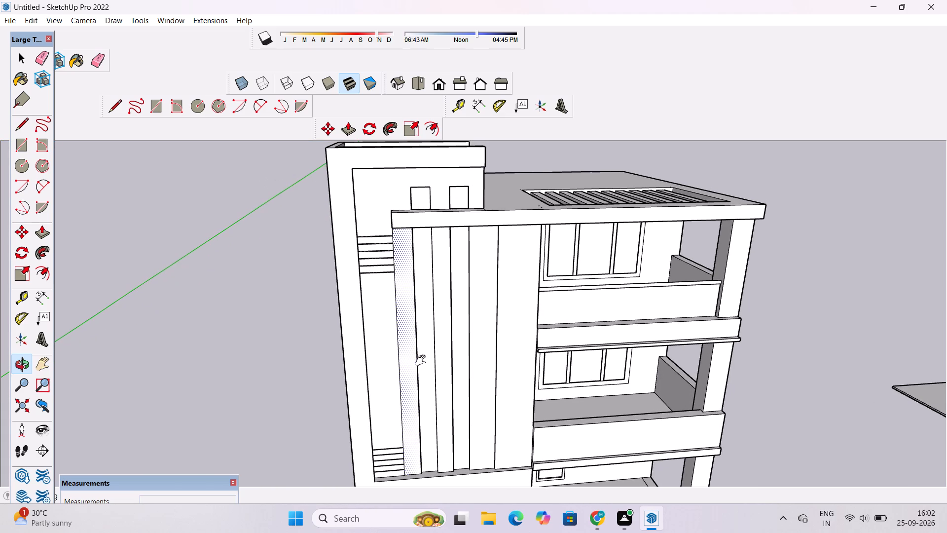
left_click_drag(423, 362, 433, 361, "shift")
left_click(433, 360, "shift")
scroll(435, 352, "up", 3)
left_click_drag(433, 343, 341, 340, "shift")
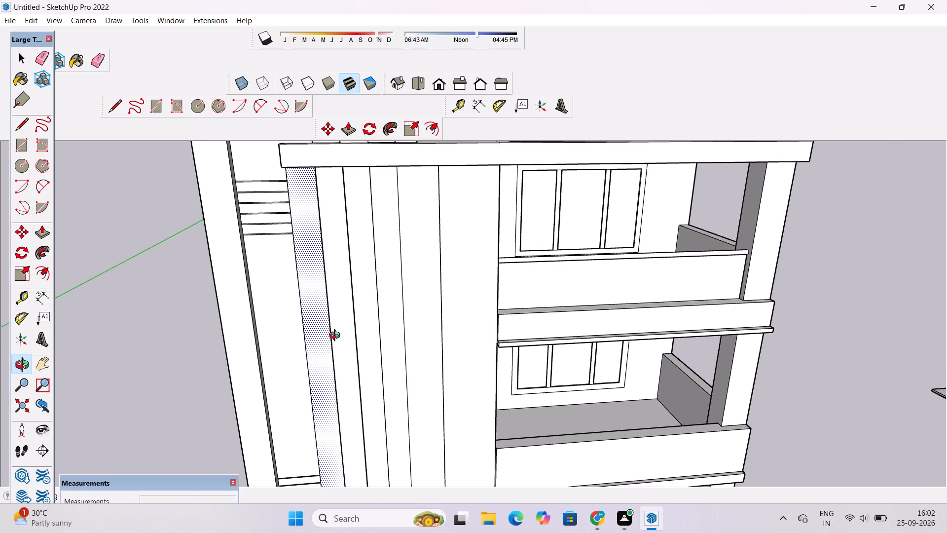
scroll(337, 337, "down", 3)
key("space")
left_click(756, 278)
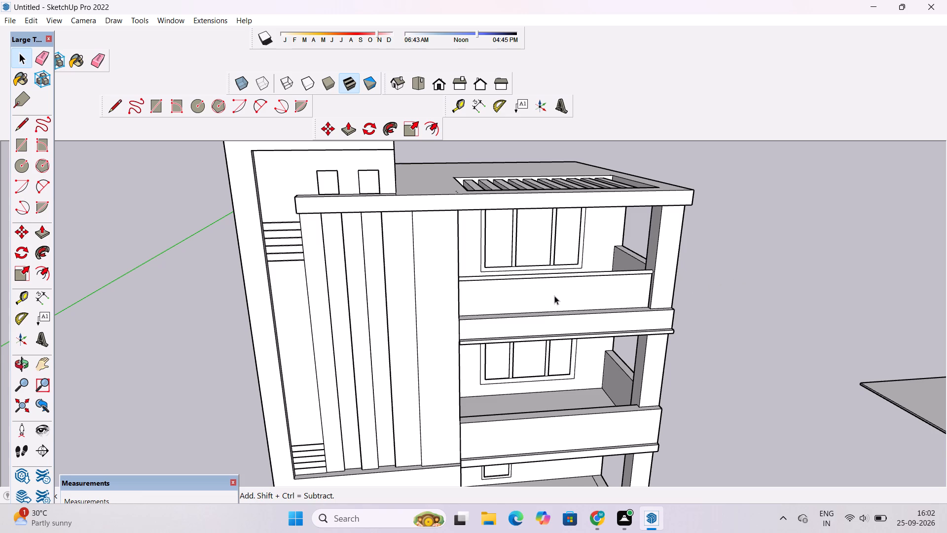
scroll(554, 296, "down", 1)
scroll(551, 303, "up", 1)
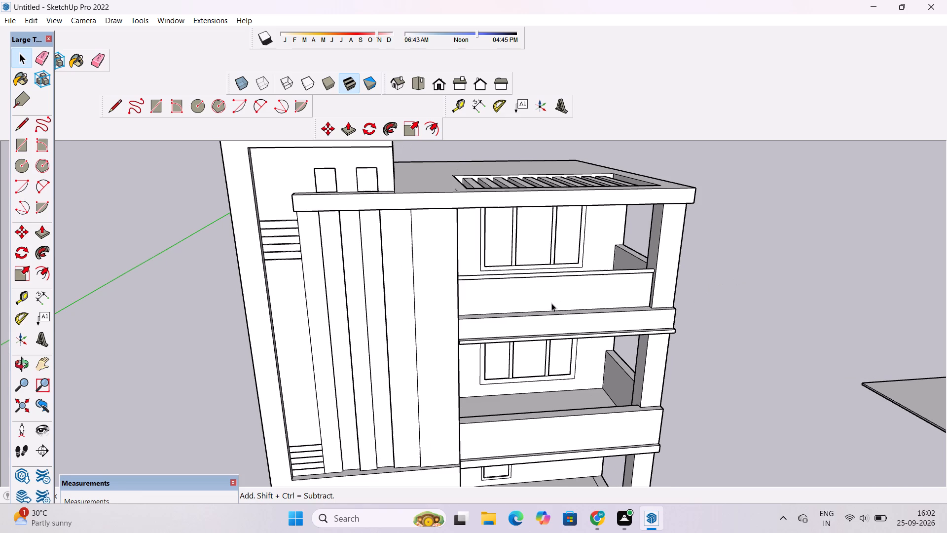
scroll(551, 303, "down", 2)
key("o")
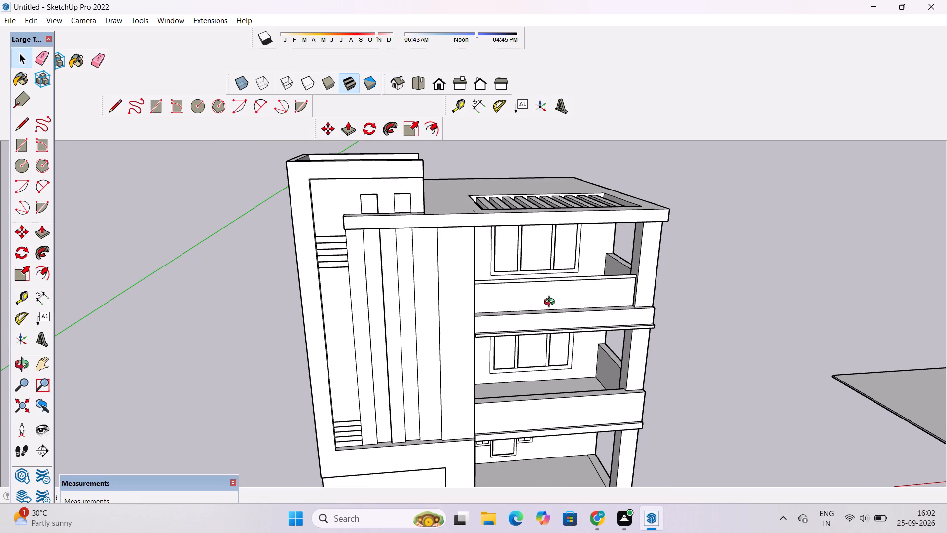
Examine the front facade's vertical strips, windows and balconies from several heights.
scroll(551, 303, "down", 2)
scroll(551, 303, "up", 1)
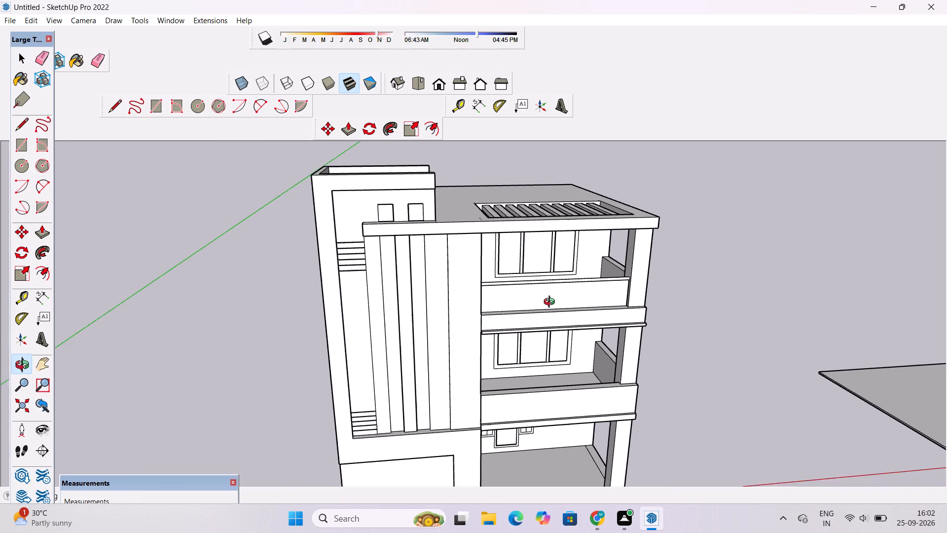
scroll(551, 303, "up", 1)
scroll(551, 303, "down", 4)
left_click_drag(539, 343, 534, 329, "shift")
left_click(534, 329, "shift")
left_click_drag(516, 357, 516, 334)
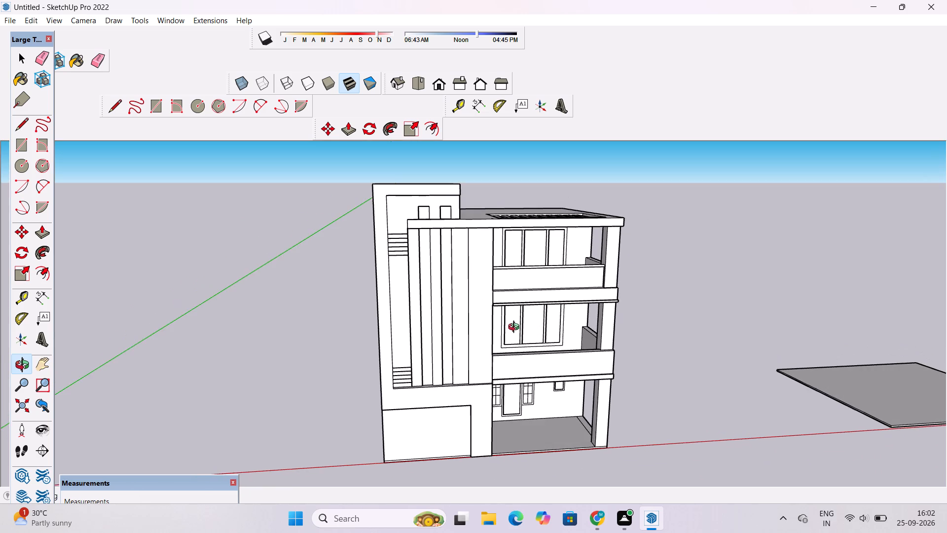
scroll(513, 328, "down", 1)
left_click_drag(513, 328, 513, 345, "shift")
scroll(512, 345, "up", 3)
left_click_drag(512, 345, 471, 342)
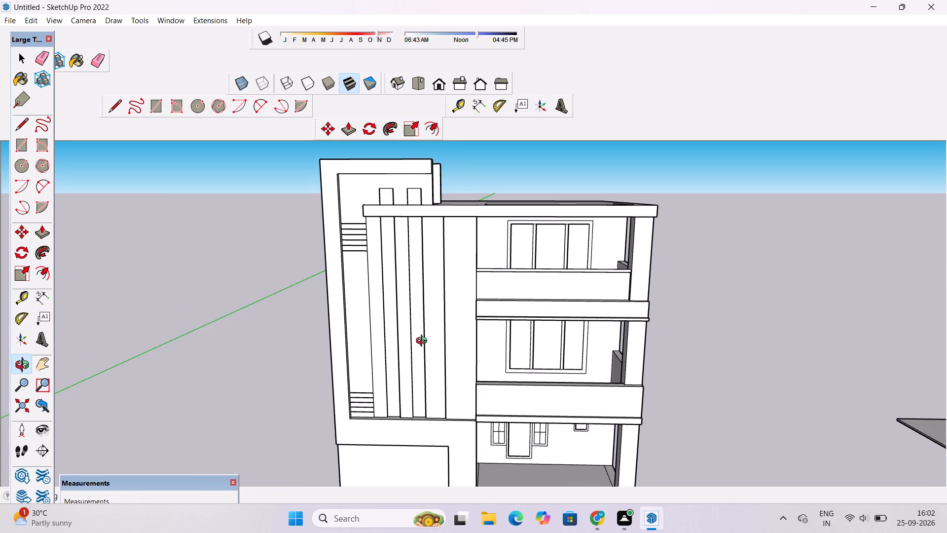
left_click_drag(424, 342, 441, 342, "shift")
scroll(444, 340, "up", 2)
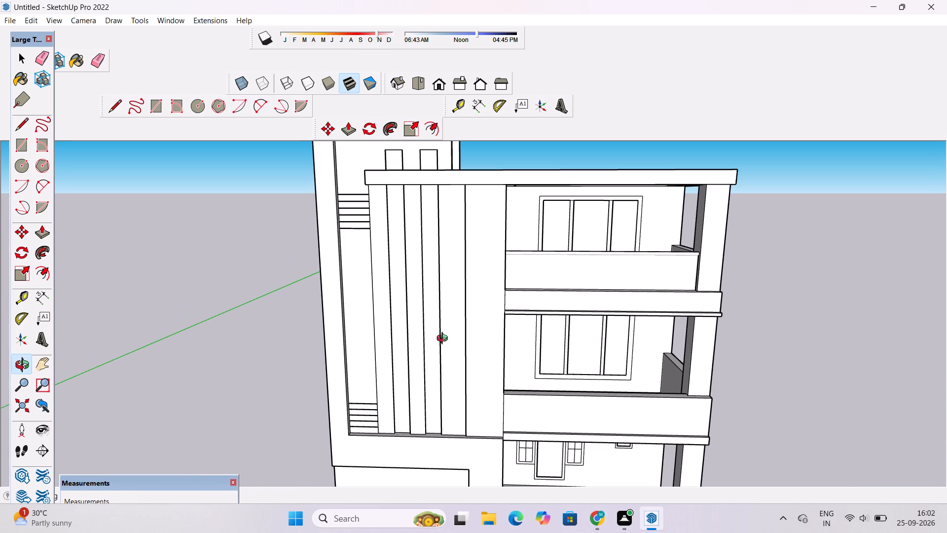
Examine the slatted roof opening over the top balcony from below and above, along with the balconies beneath it.
scroll(444, 340, "down", 3)
left_click_drag(550, 297, 569, 179)
left_click(569, 178)
scroll(566, 191, "up", 7)
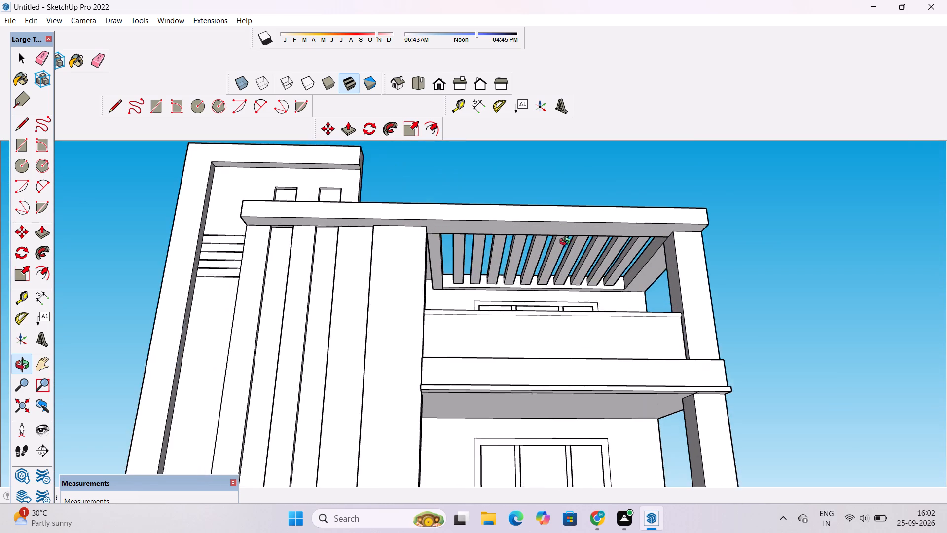
scroll(572, 251, "up", 4)
left_click_drag(564, 290, 546, 315)
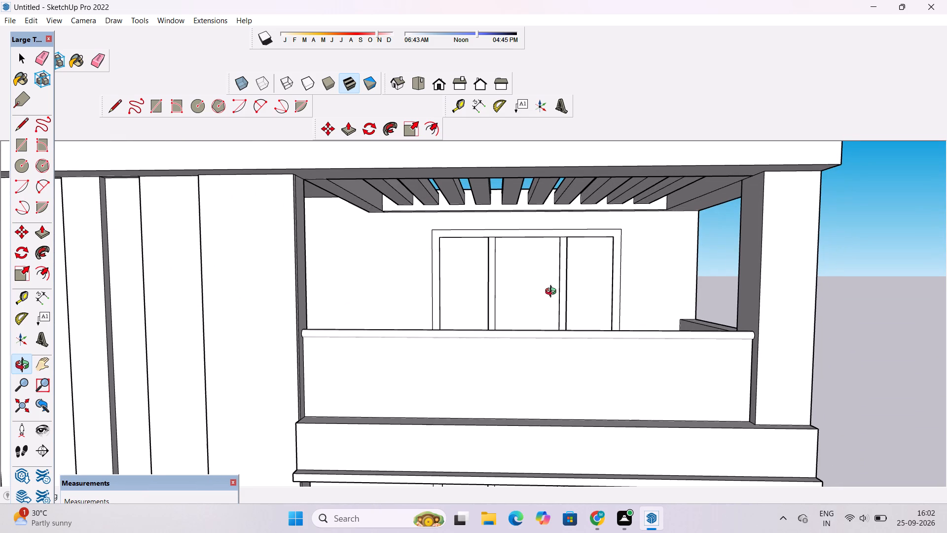
scroll(553, 293, "down", 2)
left_click_drag(553, 293, 692, 412)
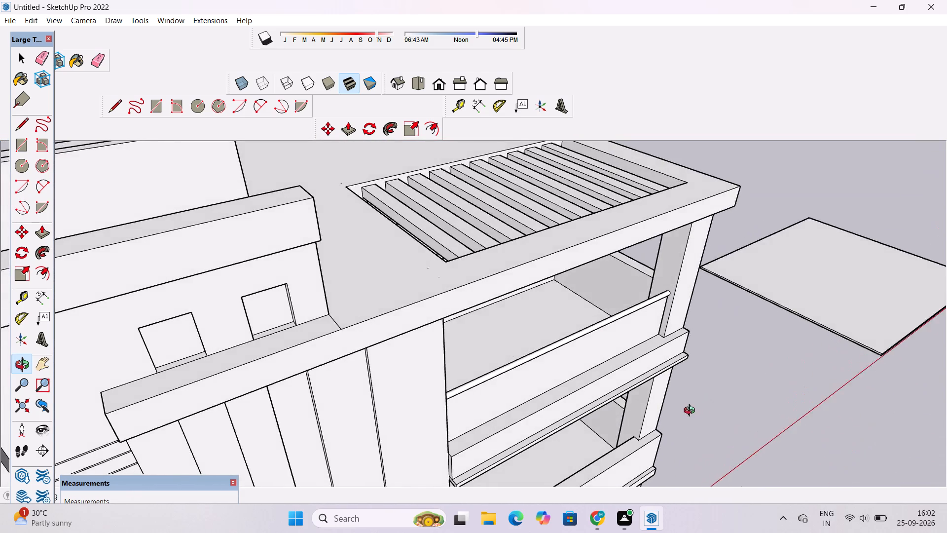
left_click_drag(692, 412, 687, 406)
scroll(635, 334, "down", 2)
left_click_drag(657, 315, 594, 346, "shift")
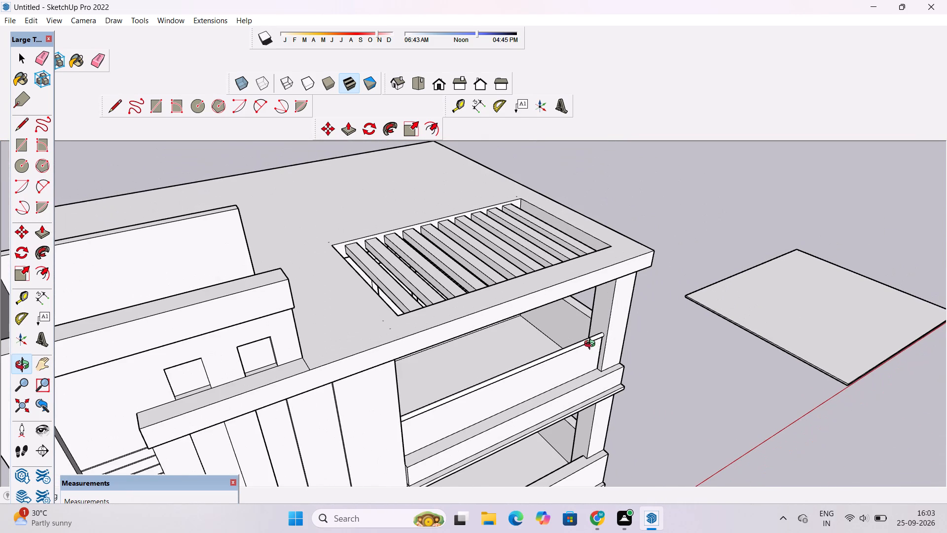
scroll(592, 345, "down", 1)
scroll(592, 345, "up", 1)
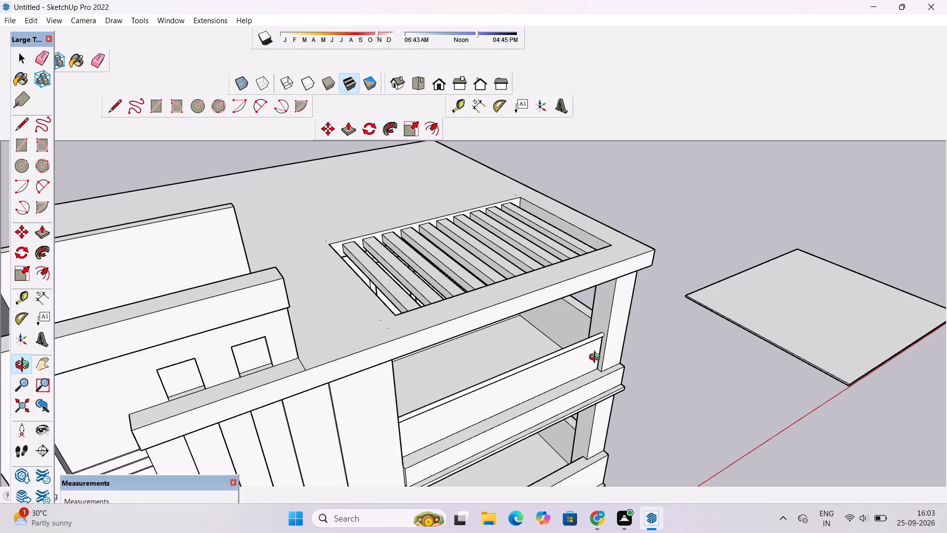
left_click_drag(598, 349, 542, 363, "shift")
scroll(545, 361, "down", 5)
left_click_drag(567, 378, 481, 376)
left_click_drag(482, 419, 495, 338)
left_click(495, 338, "shift")
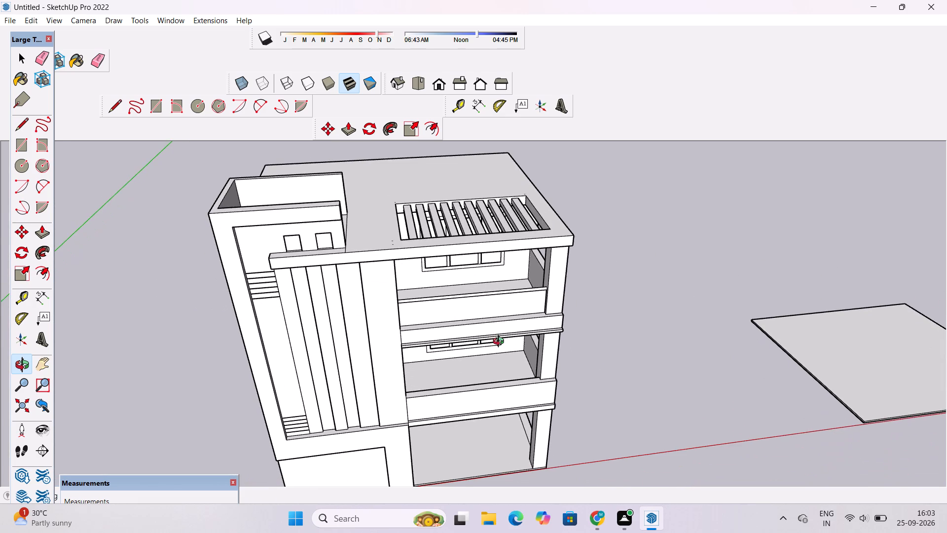
left_click_drag(501, 343, 497, 317)
Push/Pull the inner face of the top-floor front balcony panel, below the round handrail, by 2".
scroll(514, 297, "up", 8)
left_click_drag(618, 264, 474, 303)
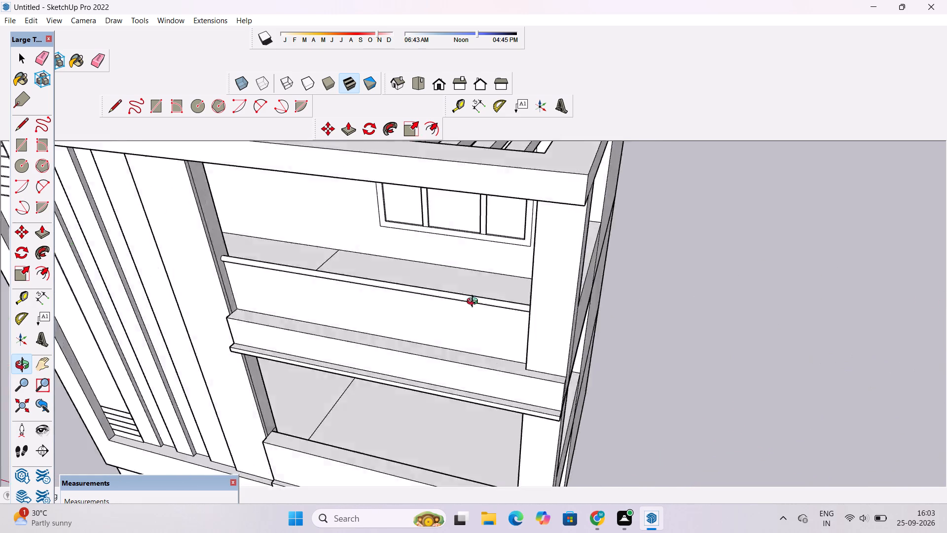
left_click_drag(474, 303, 262, 323)
left_click(262, 323)
scroll(429, 280, "up", 4)
left_click_drag(427, 279, 421, 341)
scroll(403, 342, "up", 3)
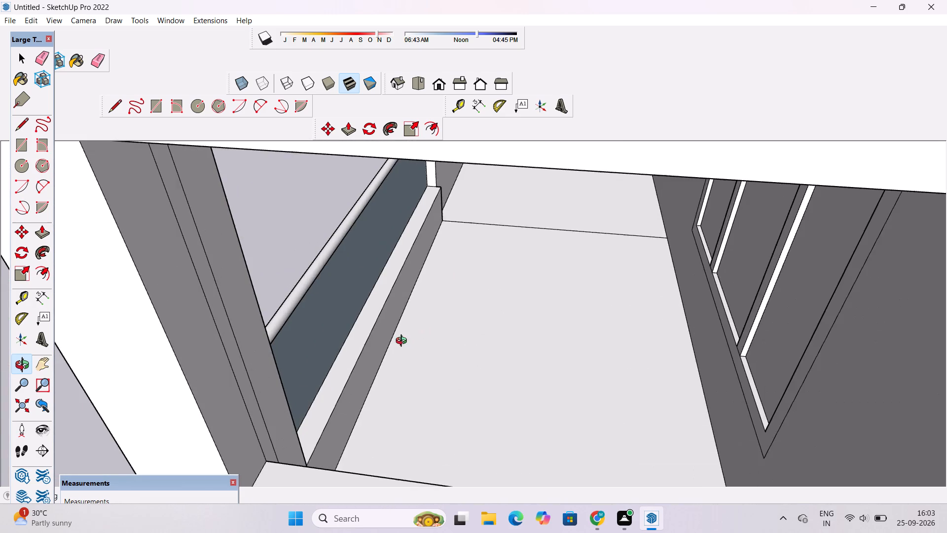
left_click_drag(368, 338, 338, 296)
left_click_drag(329, 286, 368, 301)
scroll(367, 301, "up", 3)
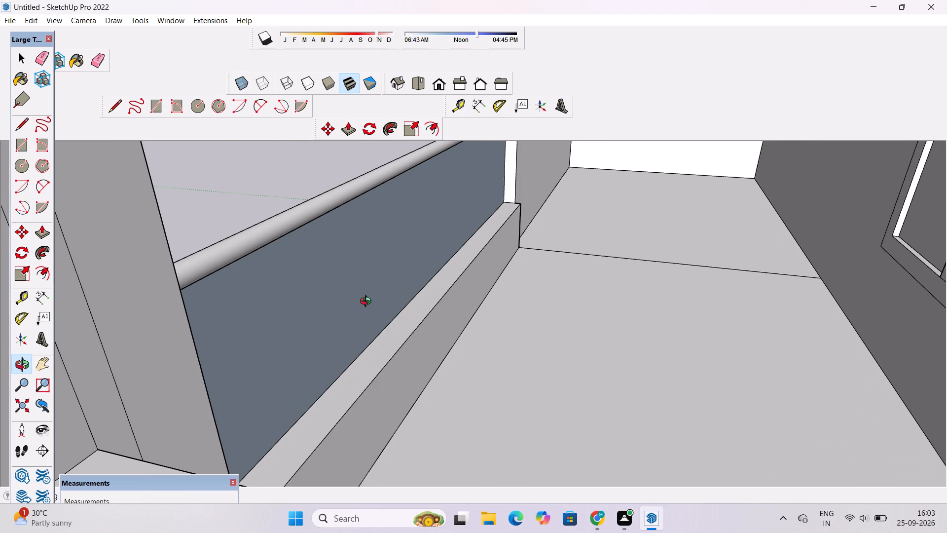
scroll(368, 303, "down", 3)
left_click_drag(368, 303, 374, 303, "shift")
left_click_drag(387, 322, 379, 324)
left_click_drag(379, 324, 392, 318, "shift")
key("space")
left_click(364, 292)
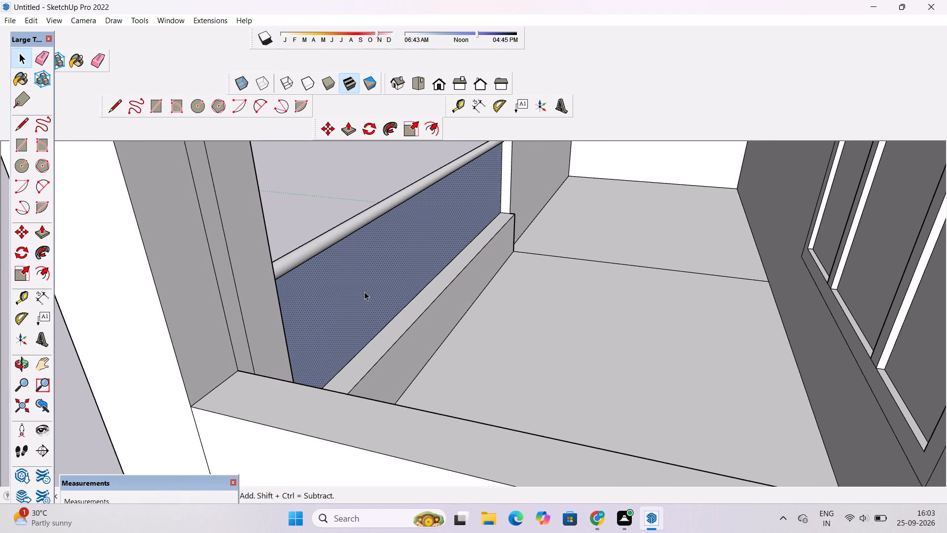
scroll(364, 292, "up", 4)
key("p")
left_click(364, 292)
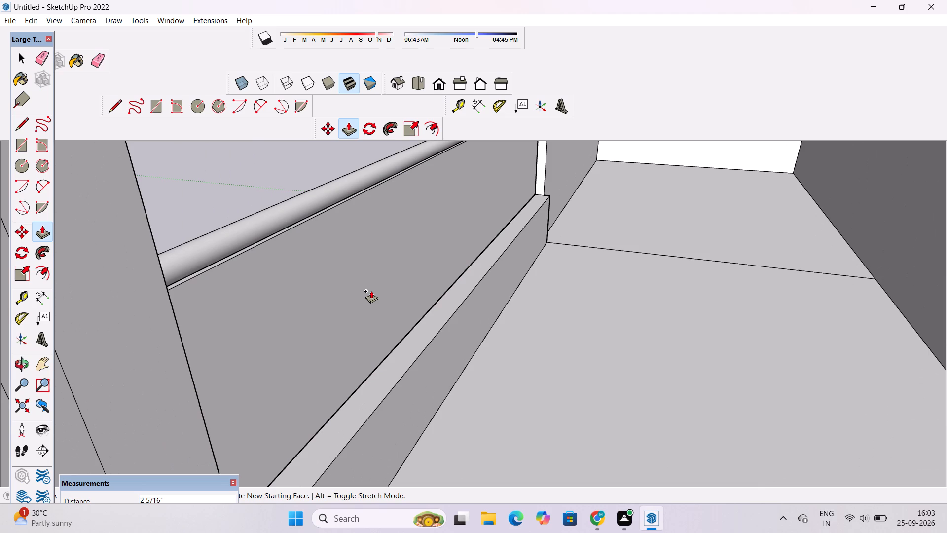
type("2\"")
key("Return")
Examine the building from the side and front, comparing the balconies, windows, porch and vertical strips.
key("o")
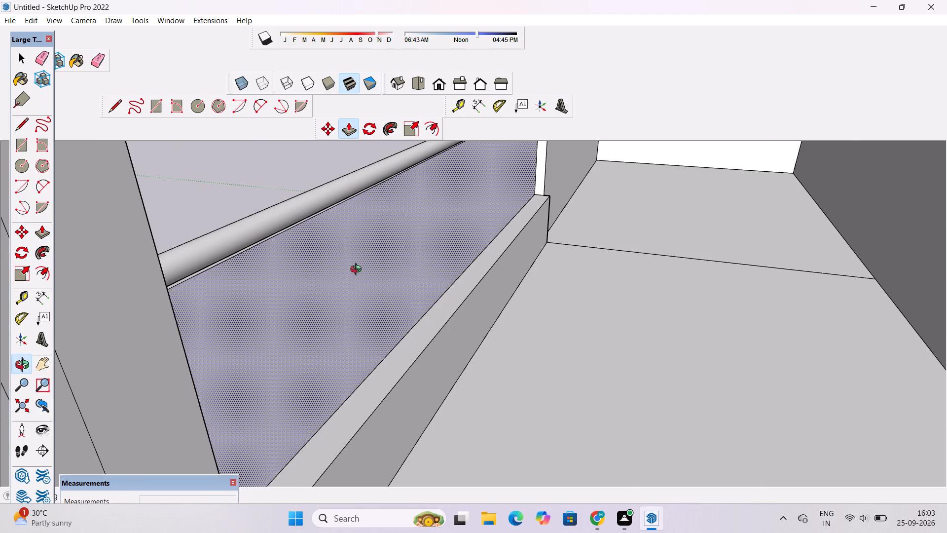
scroll(358, 270, "down", 19)
left_click_drag(256, 351, 346, 346)
left_click(346, 346)
left_click_drag(350, 353, 351, 349)
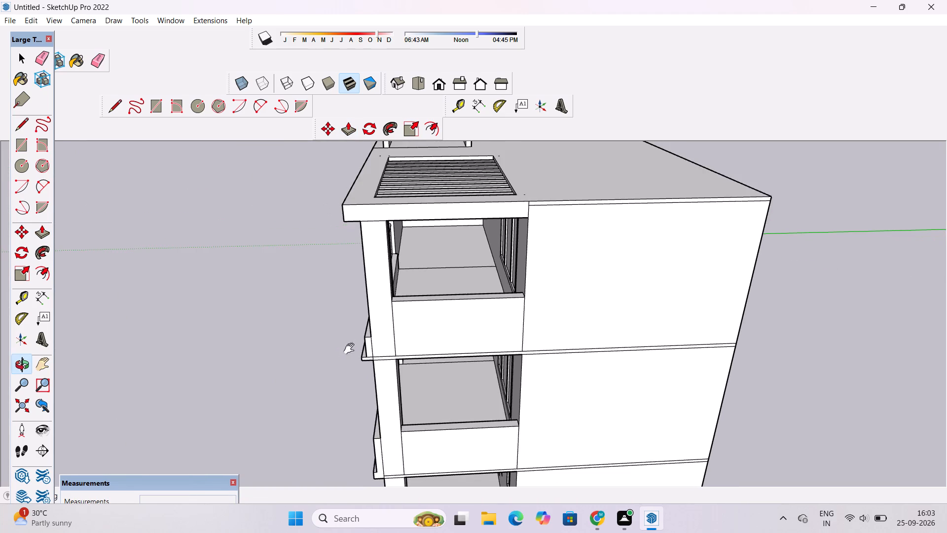
left_click_drag(351, 349, 353, 306)
left_click_drag(319, 363, 553, 333)
left_click(555, 333)
scroll(468, 362, "up", 2)
left_click_drag(445, 396, 500, 381)
left_click_drag(500, 404, 508, 319)
scroll(507, 319, "down", 3)
left_click_drag(456, 327, 516, 357)
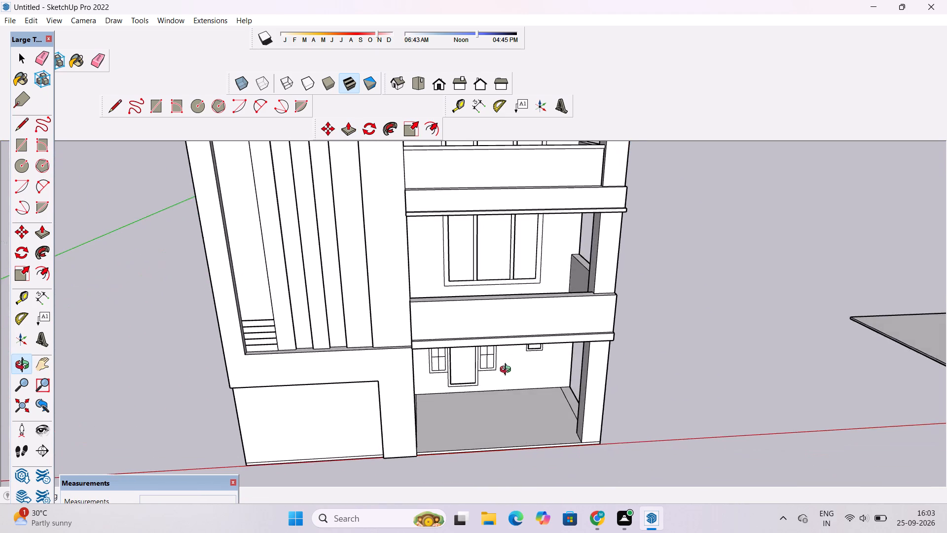
left_click_drag(508, 371, 523, 300)
left_click_drag(423, 270, 524, 360, "shift")
scroll(504, 347, "down", 2)
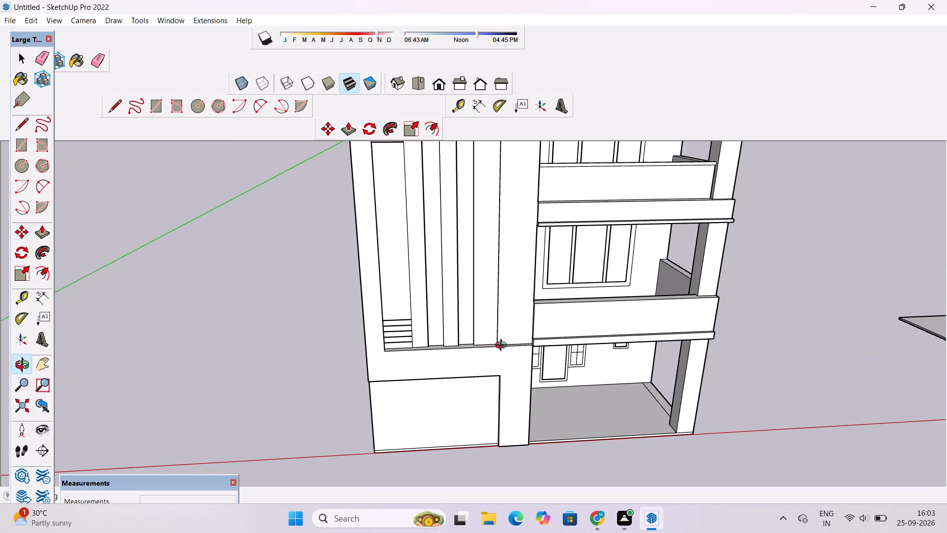
left_click_drag(481, 335, 373, 367, "shift")
scroll(370, 367, "down", 5)
scroll(355, 360, "up", 3)
left_click_drag(341, 378, 351, 329)
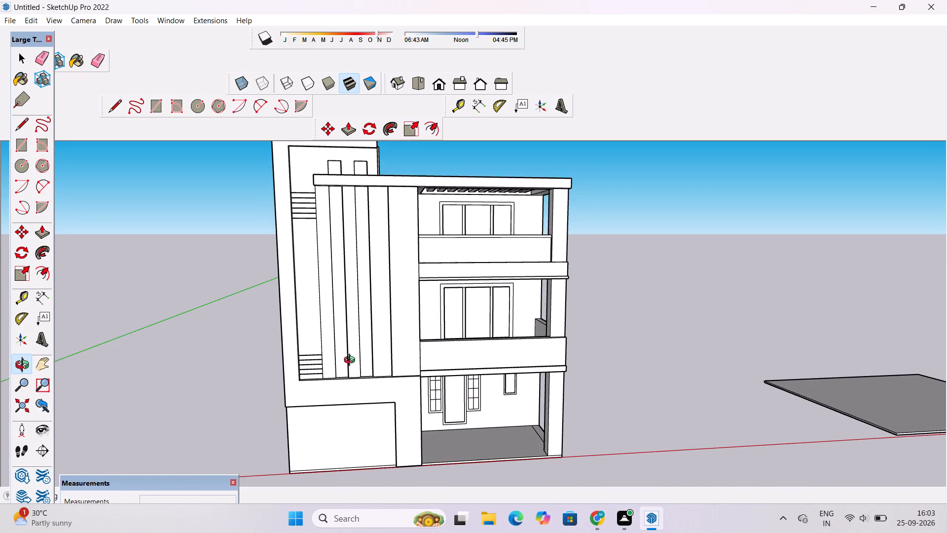
scroll(352, 355, "up", 1)
left_click_drag(353, 355, 353, 391, "shift")
left_click(353, 391, "shift")
scroll(383, 332, "up", 2)
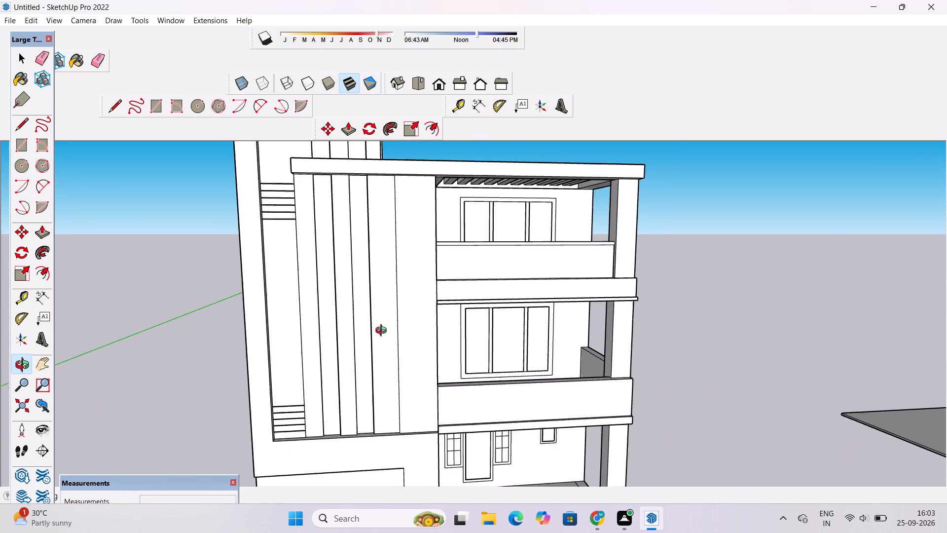
scroll(383, 332, "up", 1)
left_click_drag(511, 377, 304, 377)
left_click_drag(305, 391, 411, 336, "shift")
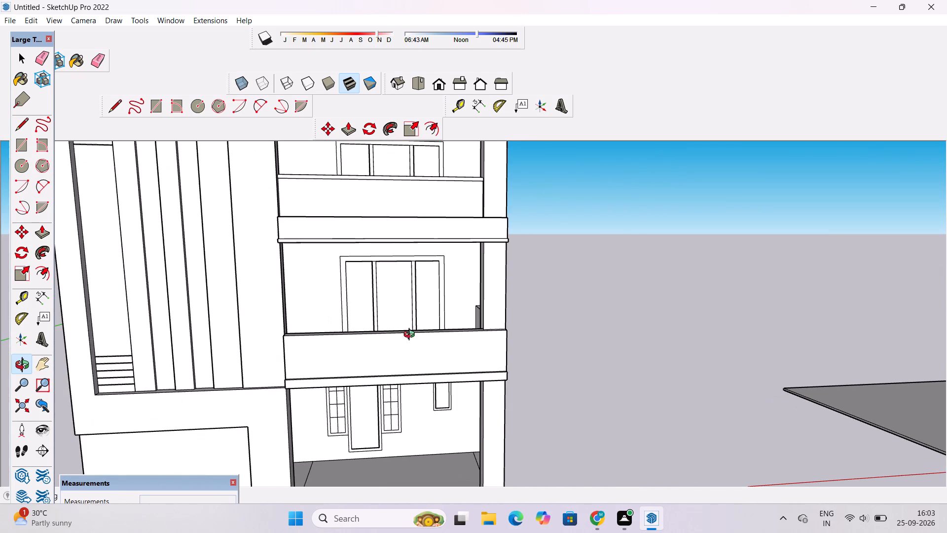
Erase the stray lines crossing the floor faces of the ground-floor porch and the two balconies above it.
scroll(411, 336, "down", 2)
left_click_drag(457, 344, 341, 383)
left_click_drag(352, 431, 418, 507)
scroll(394, 457, "up", 2)
left_click_drag(380, 452, 393, 475)
left_click_drag(340, 435, 368, 432)
left_click_drag(348, 411, 384, 434, "shift")
left_click(384, 434)
key("e")
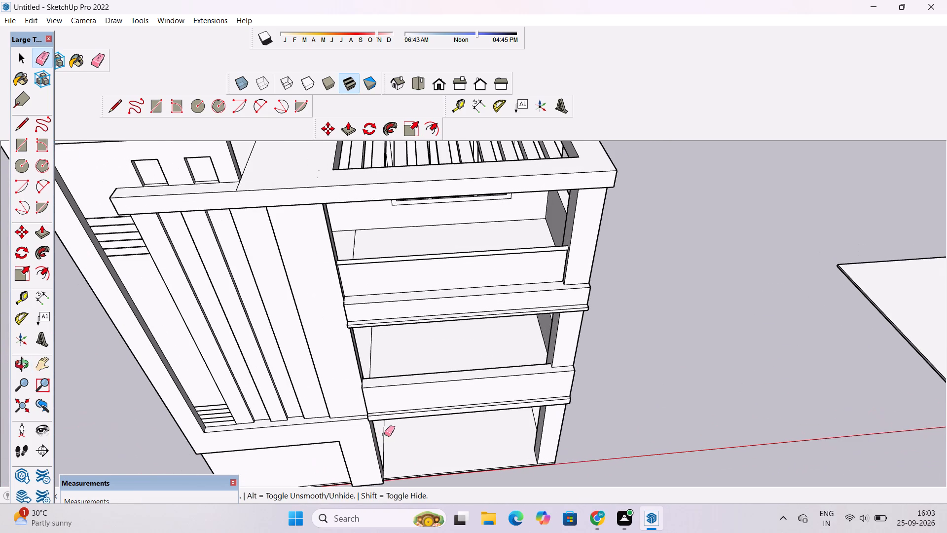
scroll(386, 437, "up", 4)
left_click(383, 434)
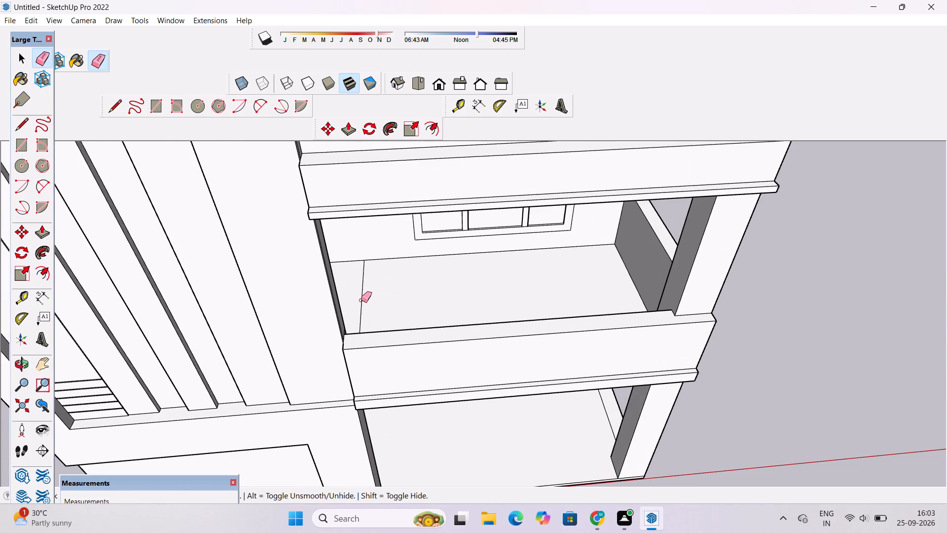
left_click(361, 300)
scroll(375, 324, "down", 4)
scroll(357, 164, "up", 8)
double_click(345, 186)
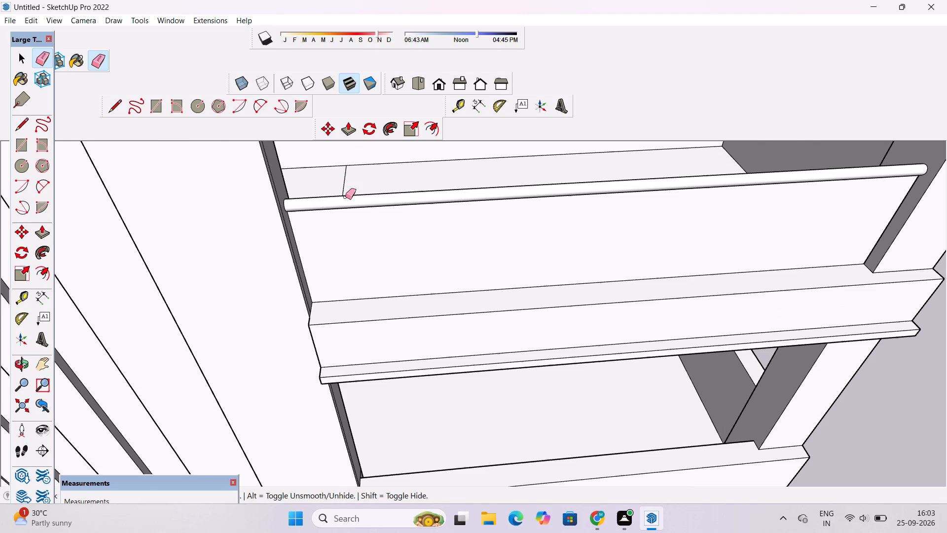
left_click(345, 197)
Examine the balcony floors and the ground-floor porch from the front round to its open side.
key("o")
scroll(308, 218, "down", 12)
left_click_drag(349, 349, 347, 339)
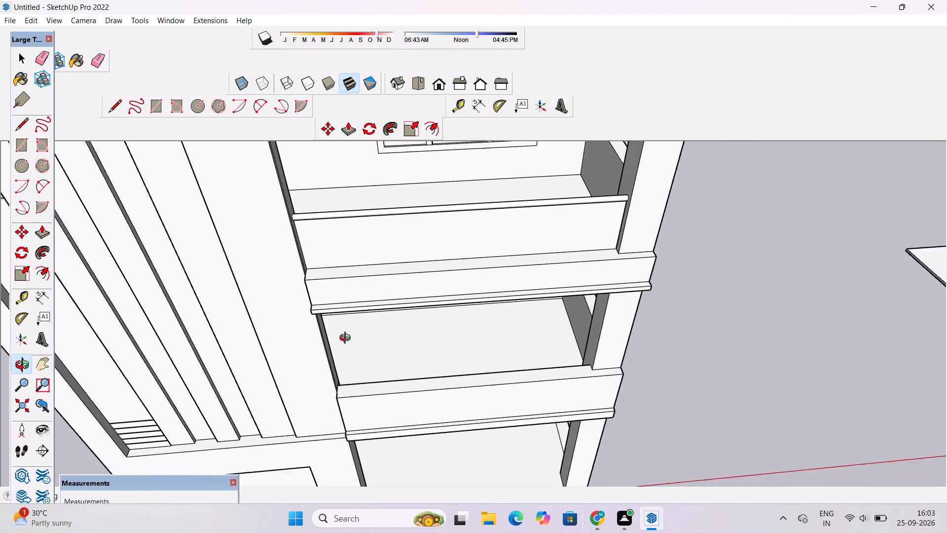
left_click_drag(347, 339, 337, 265)
scroll(392, 338, "down", 4)
left_click_drag(417, 402, 408, 287, "shift")
left_click_drag(576, 332, 435, 331)
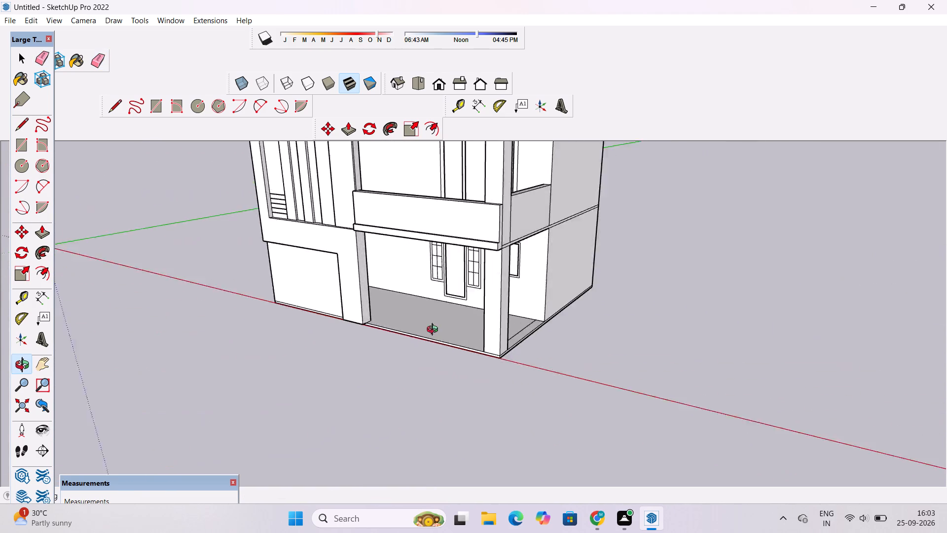
left_click_drag(435, 331, 282, 335)
scroll(484, 323, "up", 3)
left_click_drag(510, 353, 448, 376)
left_click_drag(455, 386, 419, 405)
left_click_drag(437, 443, 445, 354)
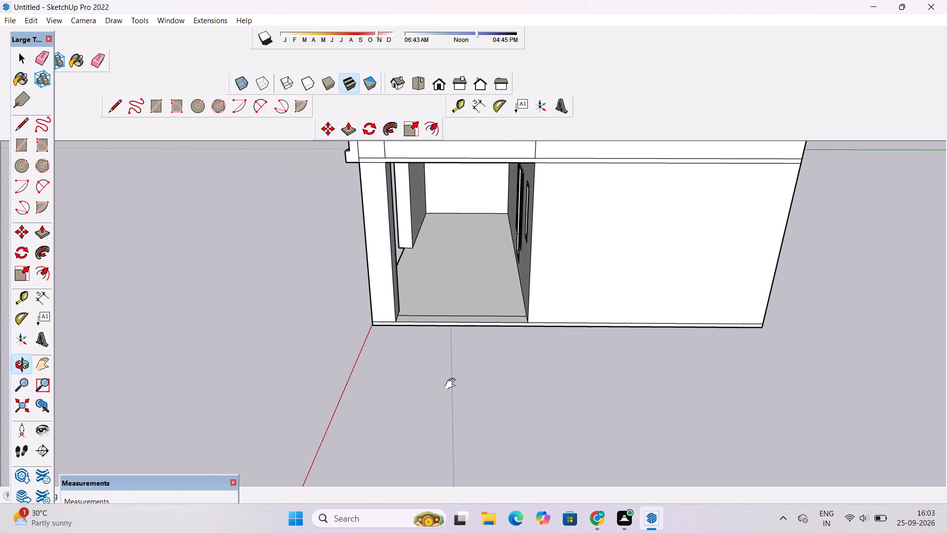
Examine the narrow floor strip along the ground-floor porch's open side edge, between the pillar and the house wall.
left_click_drag(453, 387, 460, 425, "shift")
left_click(460, 425)
left_click_drag(470, 419, 476, 433)
left_click_drag(476, 433, 489, 410, "shift")
left_click_drag(481, 397, 502, 411)
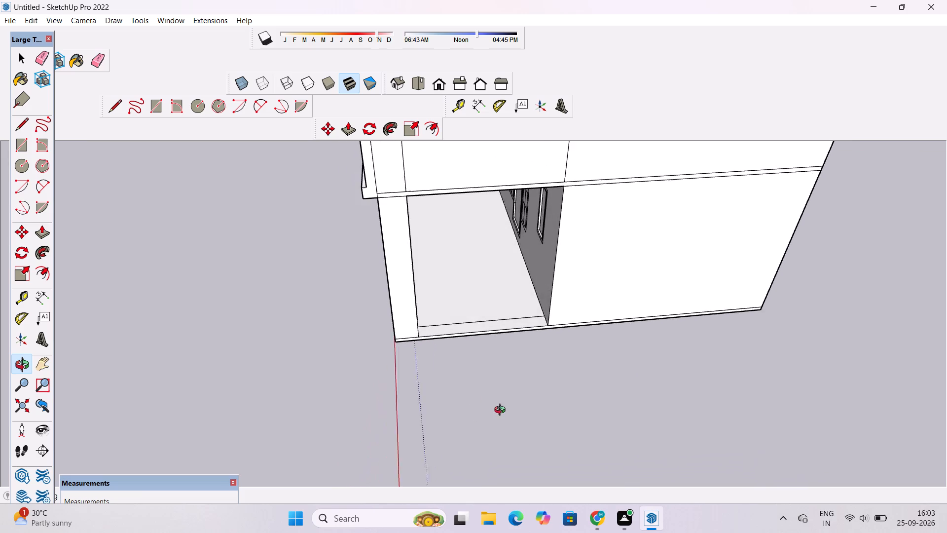
left_click_drag(502, 411, 506, 414)
left_click_drag(486, 352, 521, 363, "shift")
left_click_drag(521, 358, 494, 361, "shift")
scroll(493, 361, "up", 1)
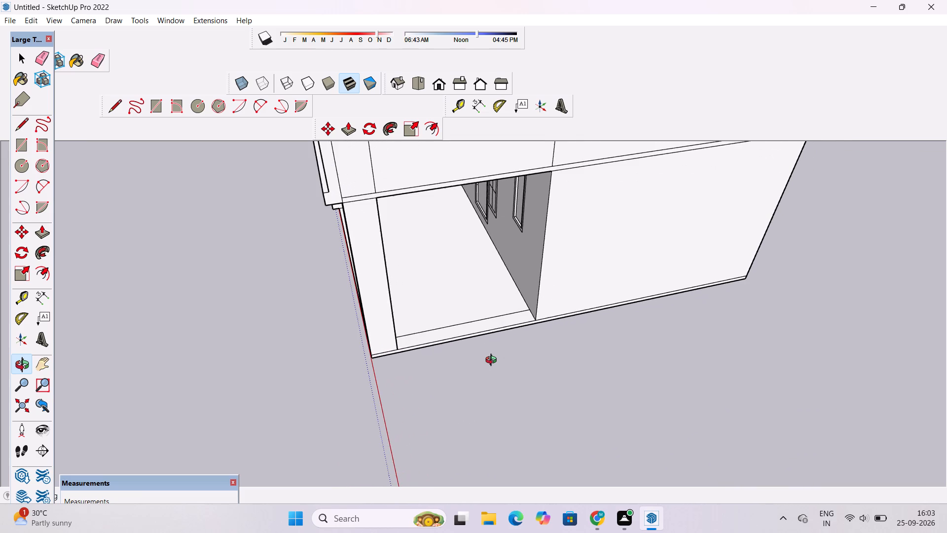
left_click_drag(493, 361, 476, 362, "shift")
scroll(472, 362, "up", 1, "shift")
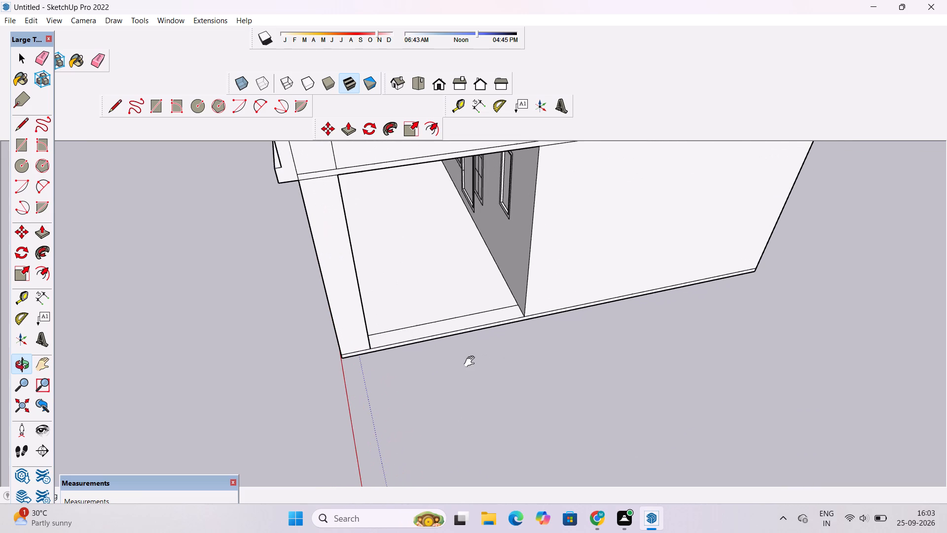
left_click(472, 362)
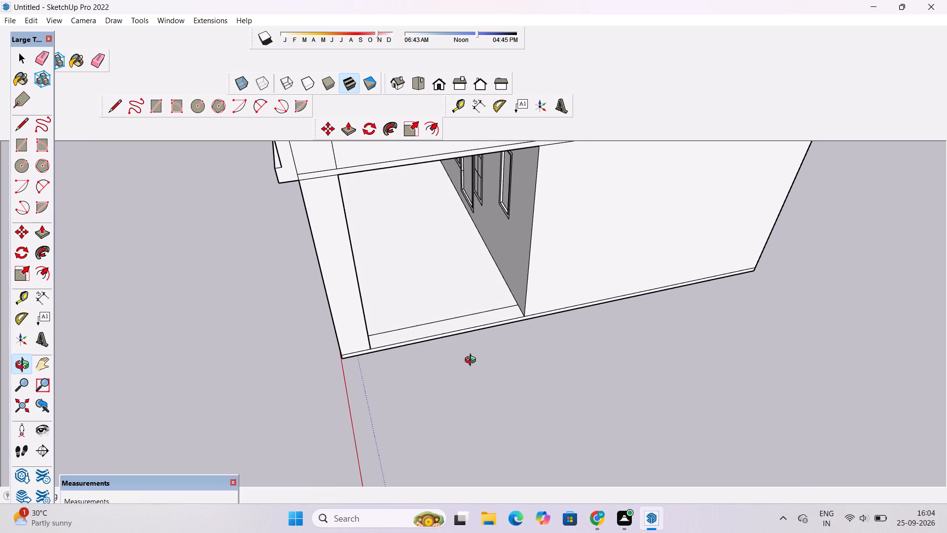
left_click_drag(473, 361, 479, 360)
left_click(480, 360, "shift")
scroll(478, 356, "up", 3, "shift")
left_click(464, 353, "shift")
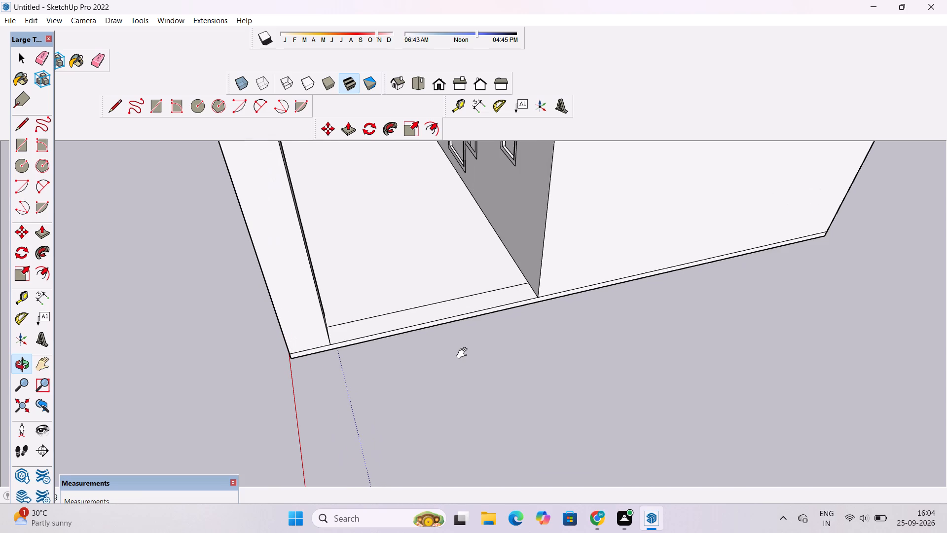
left_click_drag(443, 337, 433, 302)
left_click(433, 301)
left_click_drag(432, 300, 446, 312)
left_click_drag(448, 329, 461, 340)
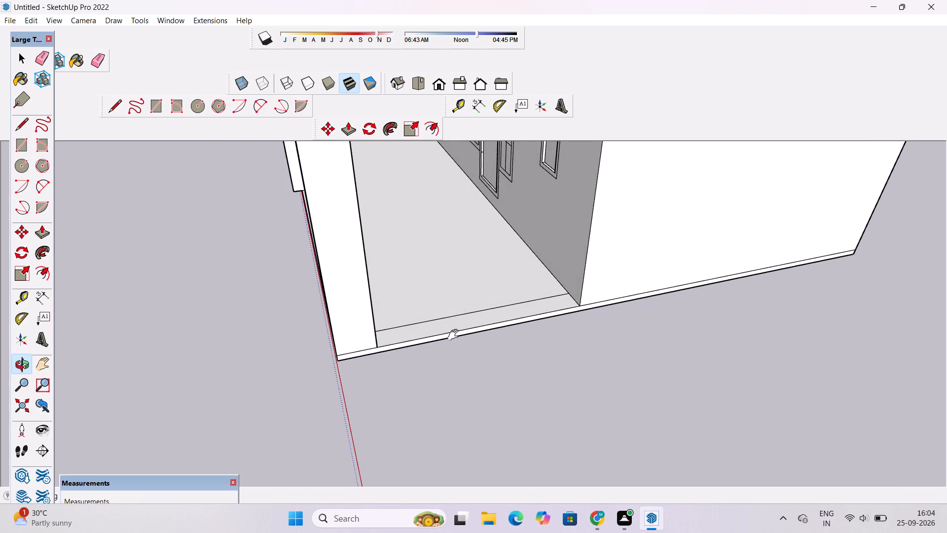
scroll(454, 334, "up", 2, "shift")
left_click_drag(453, 333, 451, 321)
left_click_drag(449, 319, 467, 351, "shift")
scroll(467, 351, "up", 1)
key("space")
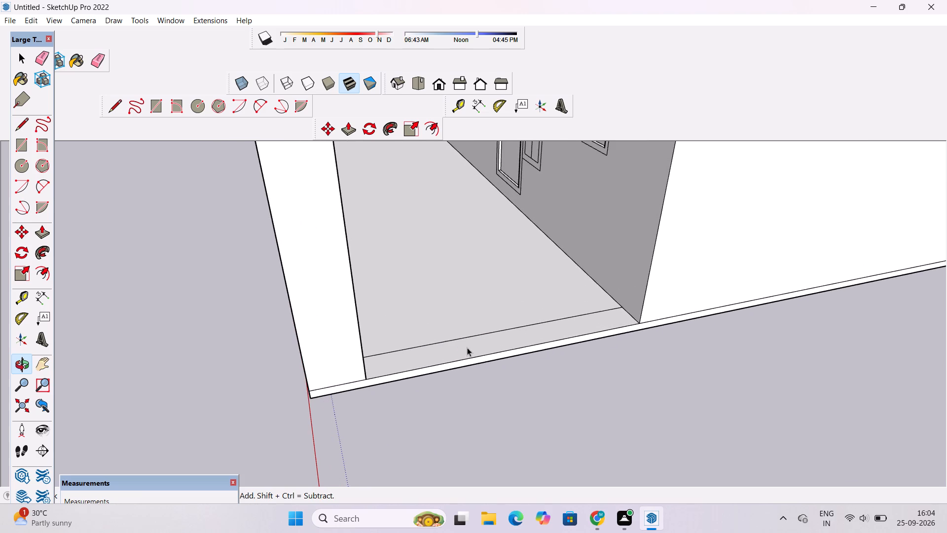
Push/Pull the narrow floor strip along the ground-floor porch's open side edge up 5' into a low wall.
double_click(470, 347)
key("p")
left_click(470, 347)
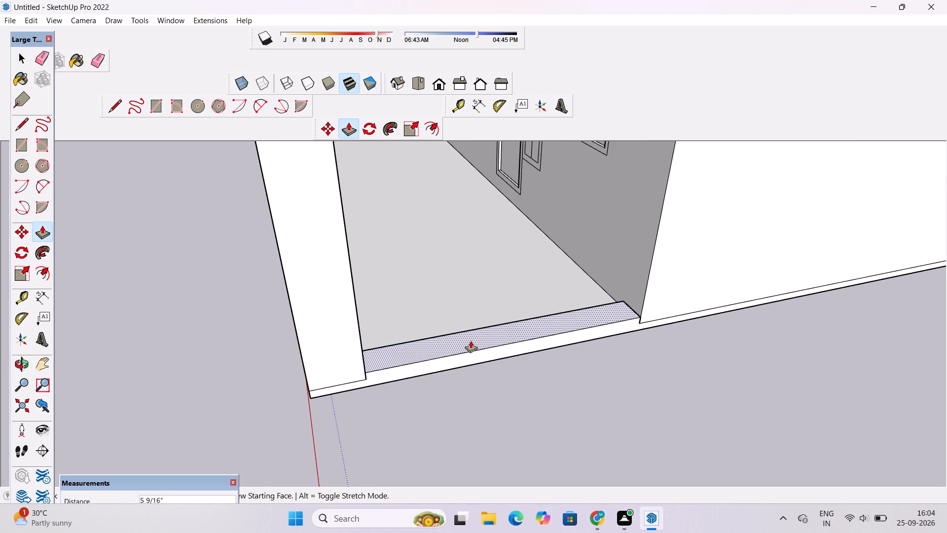
scroll(466, 324, "down", 4)
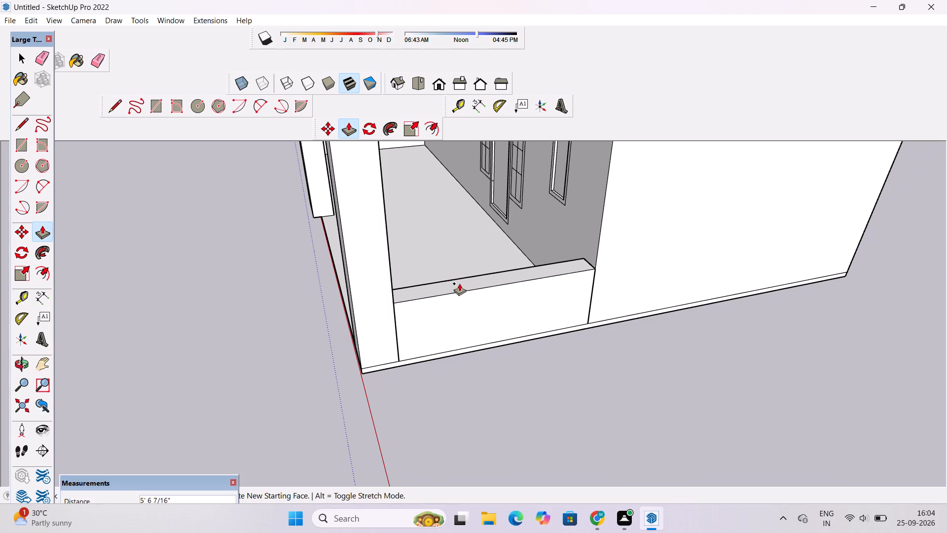
type("5'")
key("Return")
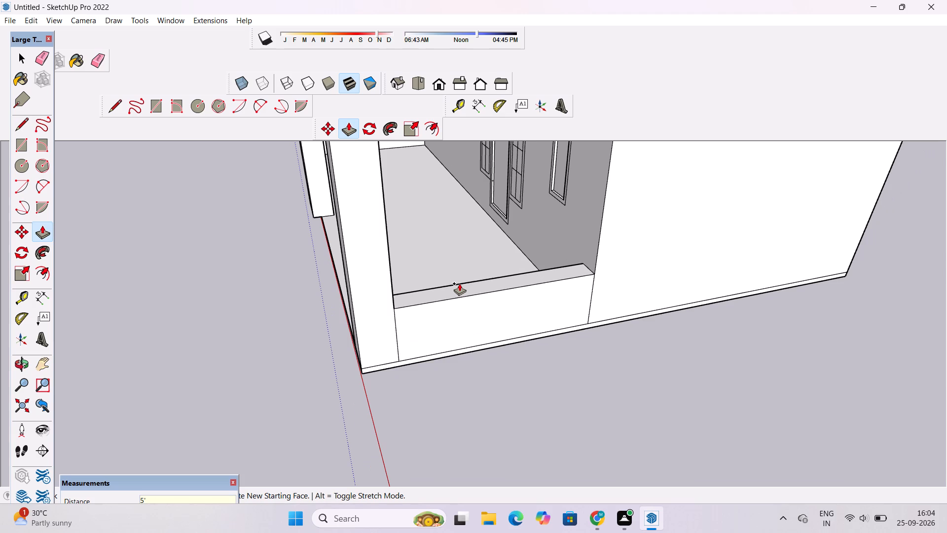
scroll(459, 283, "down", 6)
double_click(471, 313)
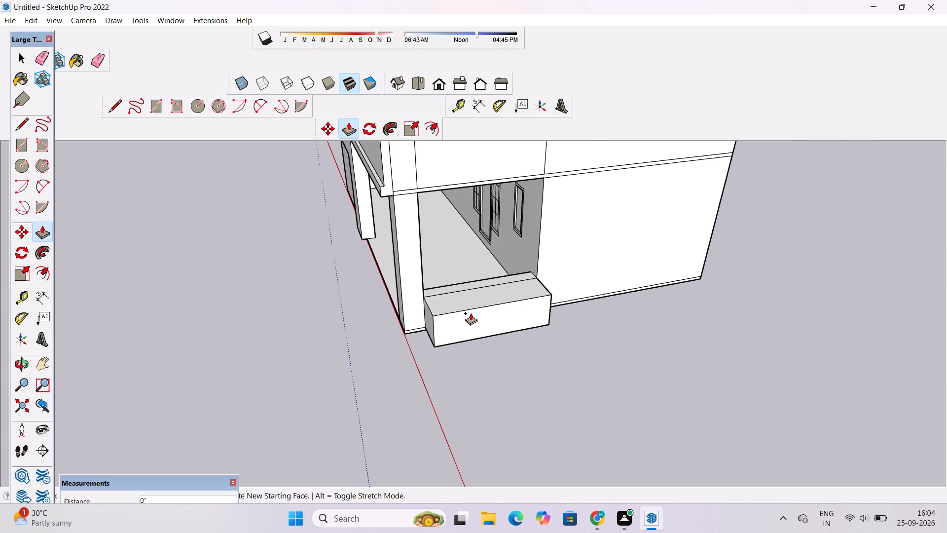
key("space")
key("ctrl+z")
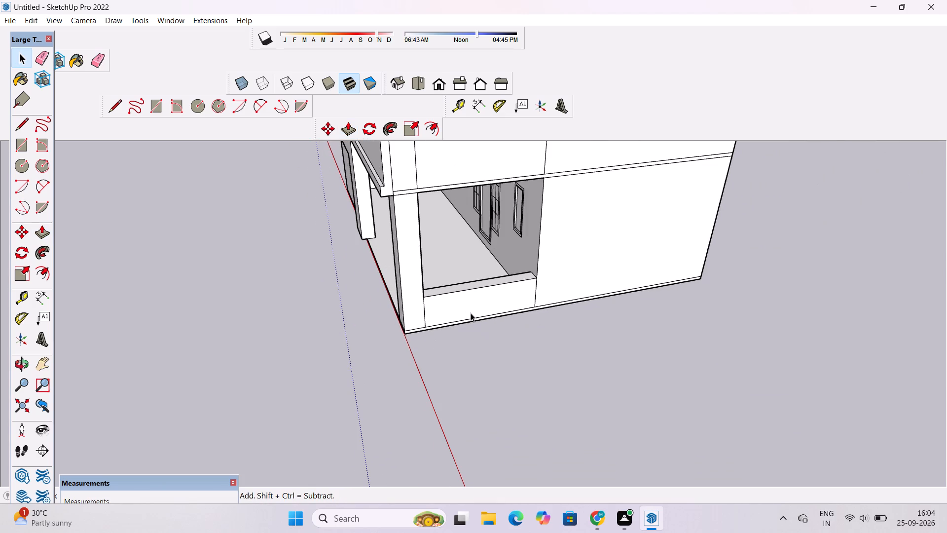
Push/Pull the top face of the low wall at the porch's open side a further 3' upward.
key("o")
scroll(471, 313, "down", 4)
left_click_drag(473, 361, 473, 297)
left_click(471, 287)
left_click_drag(460, 280, 429, 363)
scroll(430, 327, "up", 3)
left_click_drag(430, 331, 429, 384)
scroll(453, 285, "up", 5)
left_click_drag(482, 361, 440, 326, "shift")
scroll(439, 344, "up", 4)
key("space")
left_click(442, 313)
key("p")
left_click(442, 313)
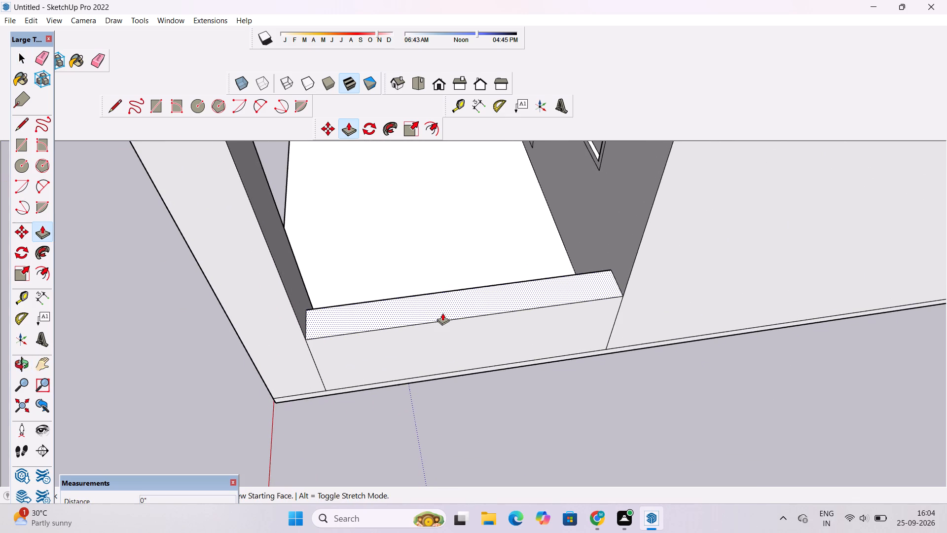
type("3'")
key("Return")
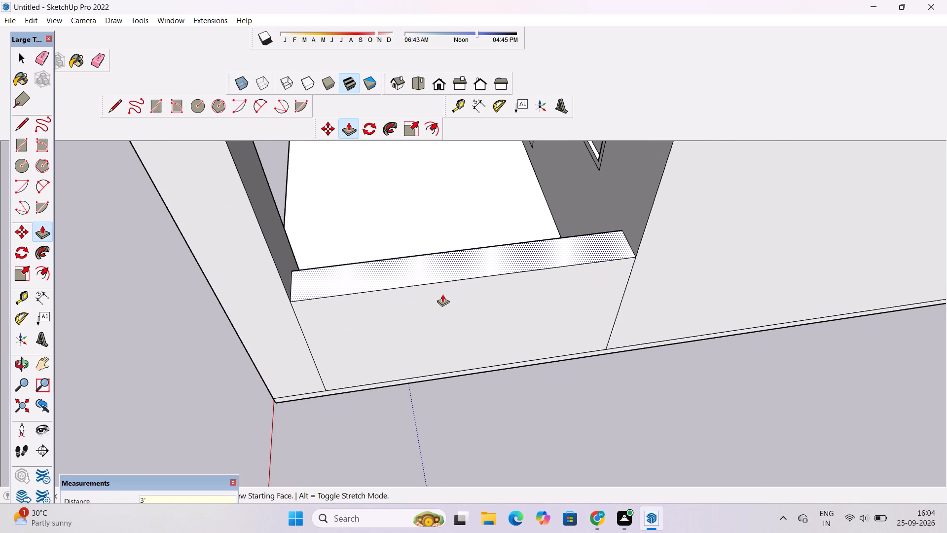
Examine the porch's raised side wall from the open side and round to the front of the house.
key("o")
scroll(441, 291, "down", 7)
left_click_drag(426, 339, 476, 246)
scroll(483, 241, "down", 4)
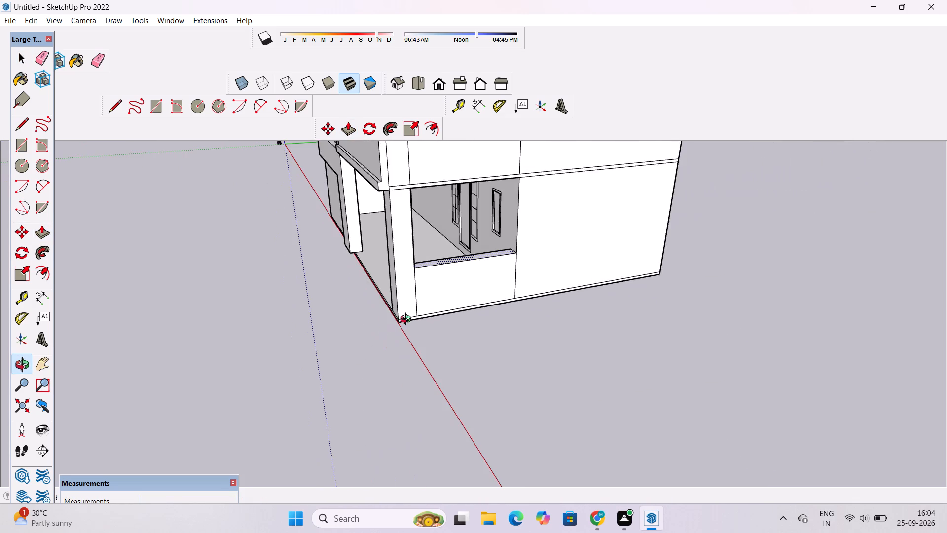
left_click_drag(389, 331, 490, 287)
left_click_drag(412, 285, 545, 296)
left_click_drag(430, 317, 646, 318)
scroll(473, 275, "down", 4)
left_click_drag(470, 279, 446, 346, "shift")
scroll(437, 345, "up", 1)
left_click_drag(436, 346, 393, 353)
left_click_drag(394, 356, 393, 330, "shift")
scroll(393, 330, "up", 2)
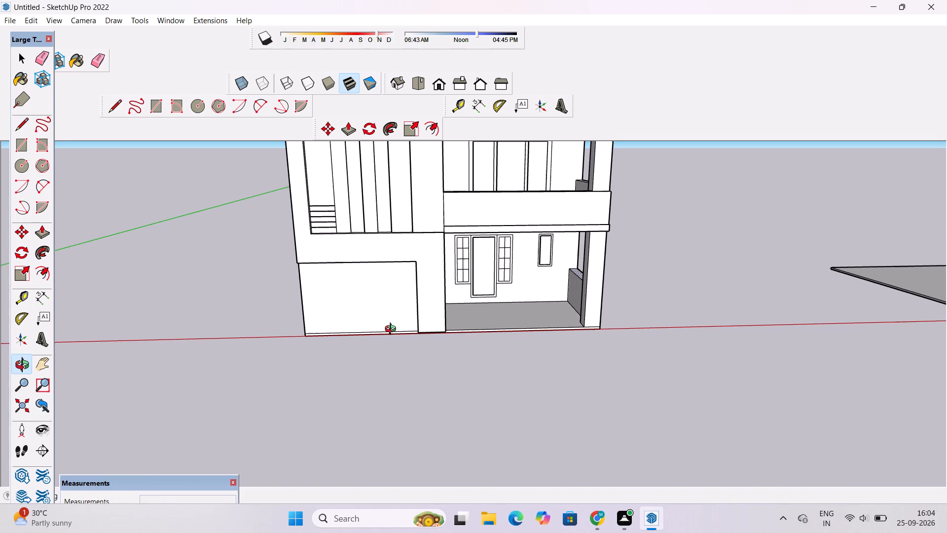
Examine the front facade around the blank ground-floor wall panel next to the porch.
scroll(393, 330, "down", 2)
left_click_drag(393, 330, 390, 343)
left_click(390, 343)
left_click_drag(390, 343, 389, 330, "shift")
left_click(389, 328, "shift")
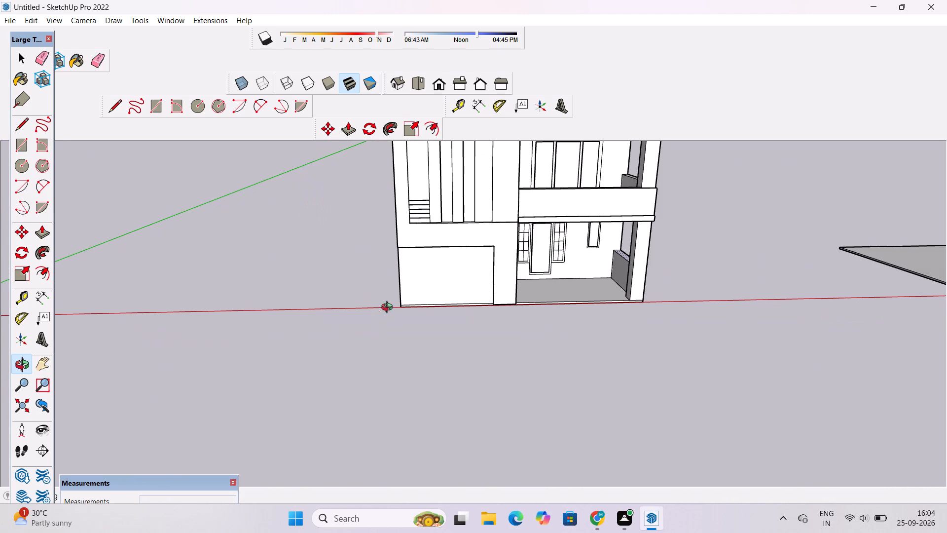
scroll(388, 305, "up", 1)
left_click_drag(382, 313, 403, 310, "shift")
scroll(403, 310, "down", 1)
left_click_drag(401, 312, 398, 320)
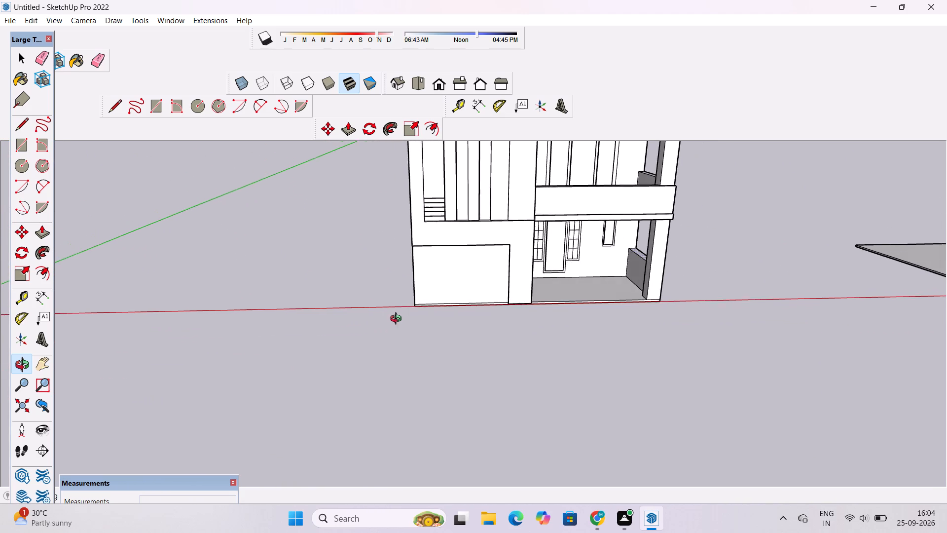
left_click_drag(398, 320, 396, 327)
left_click(396, 328)
scroll(394, 329, "up", 2)
left_click_drag(394, 329, 396, 321, "shift")
left_click_drag(382, 338, 385, 312)
scroll(385, 309, "down", 1)
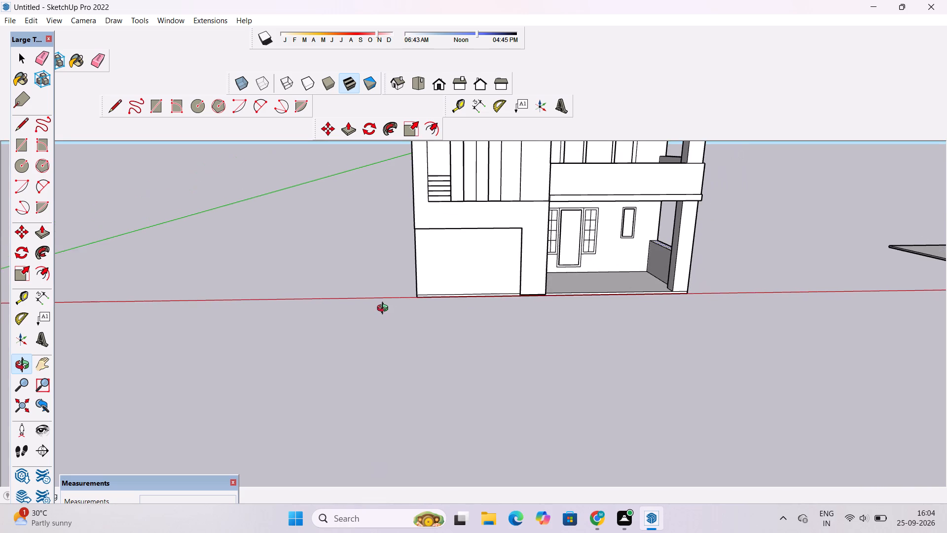
left_click_drag(385, 309, 376, 330, "shift")
scroll(376, 330, "down", 3)
scroll(375, 328, "up", 4)
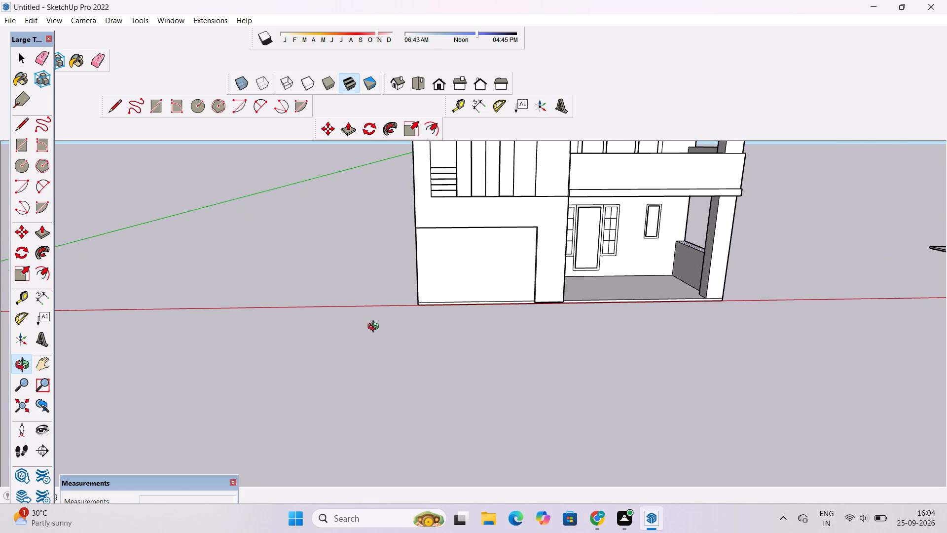
scroll(375, 328, "down", 3)
left_click_drag(375, 328, 385, 328, "shift")
left_click_drag(424, 305, 396, 370, "shift")
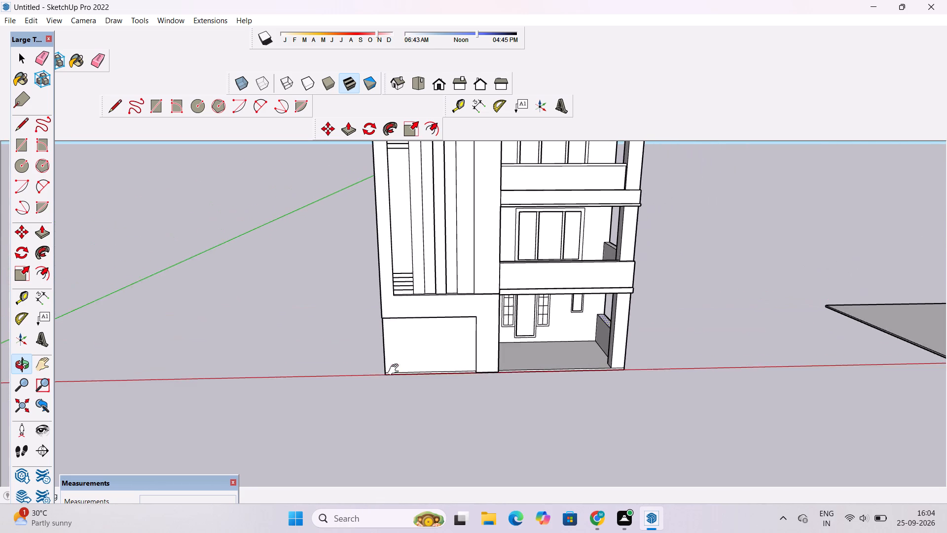
scroll(394, 369, "up", 2)
left_click_drag(394, 366, 401, 320)
left_click(401, 320)
left_click_drag(407, 352, 413, 376)
left_click_drag(417, 366, 405, 341, "shift")
scroll(402, 321, "up", 3, "shift")
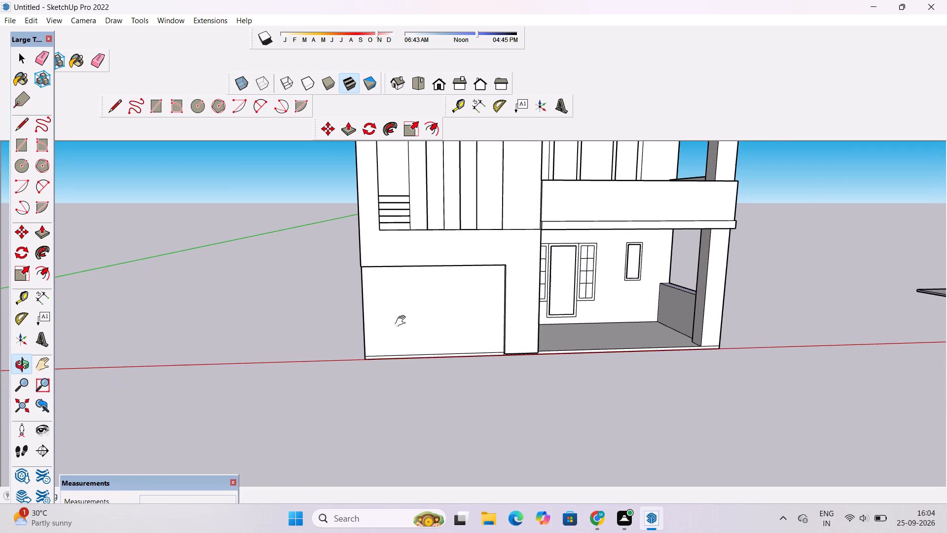
scroll(403, 326, "up", 1)
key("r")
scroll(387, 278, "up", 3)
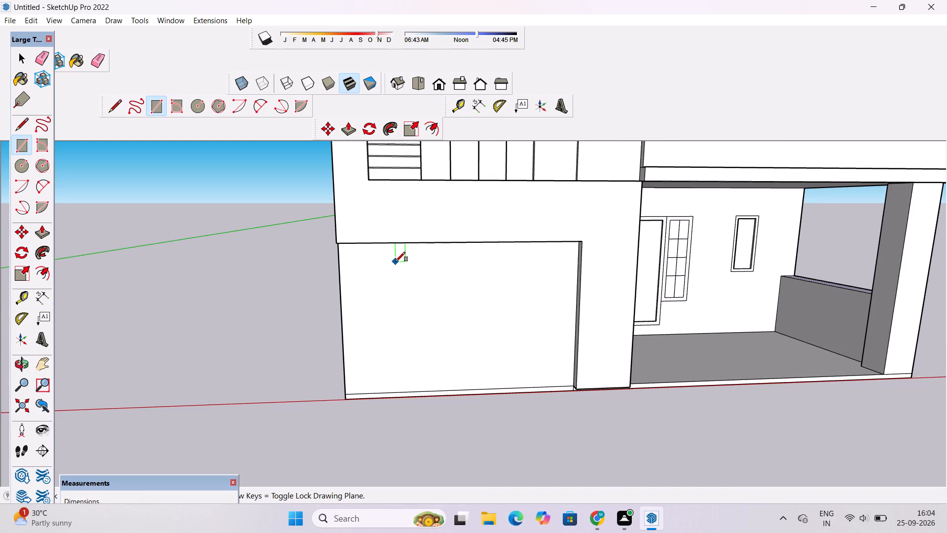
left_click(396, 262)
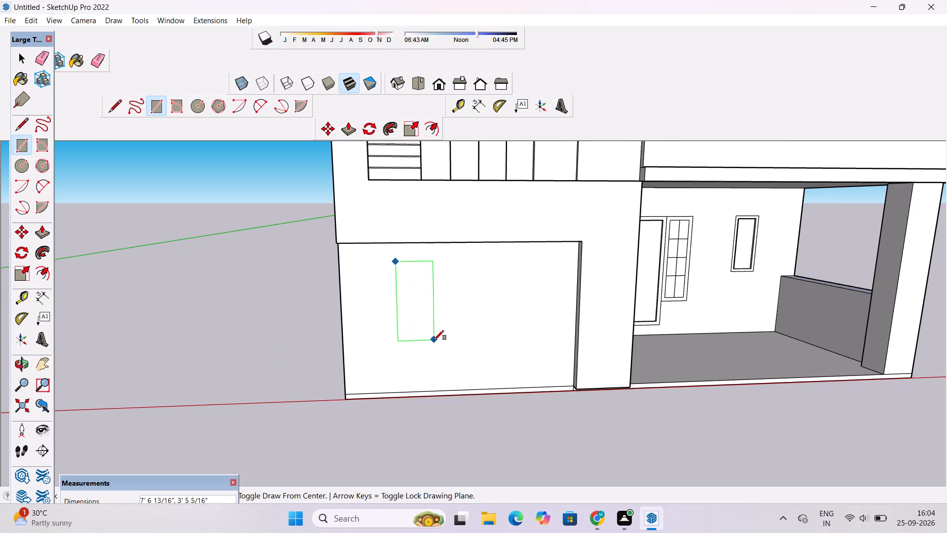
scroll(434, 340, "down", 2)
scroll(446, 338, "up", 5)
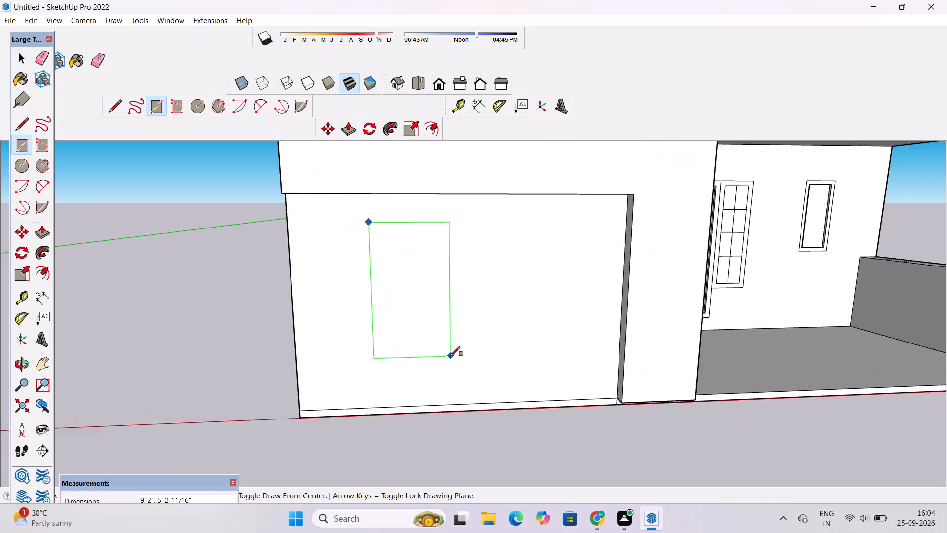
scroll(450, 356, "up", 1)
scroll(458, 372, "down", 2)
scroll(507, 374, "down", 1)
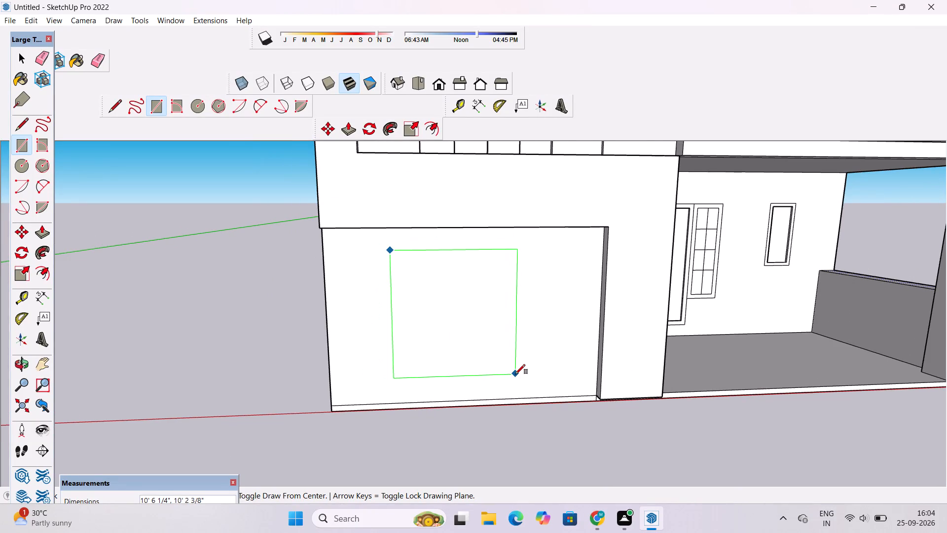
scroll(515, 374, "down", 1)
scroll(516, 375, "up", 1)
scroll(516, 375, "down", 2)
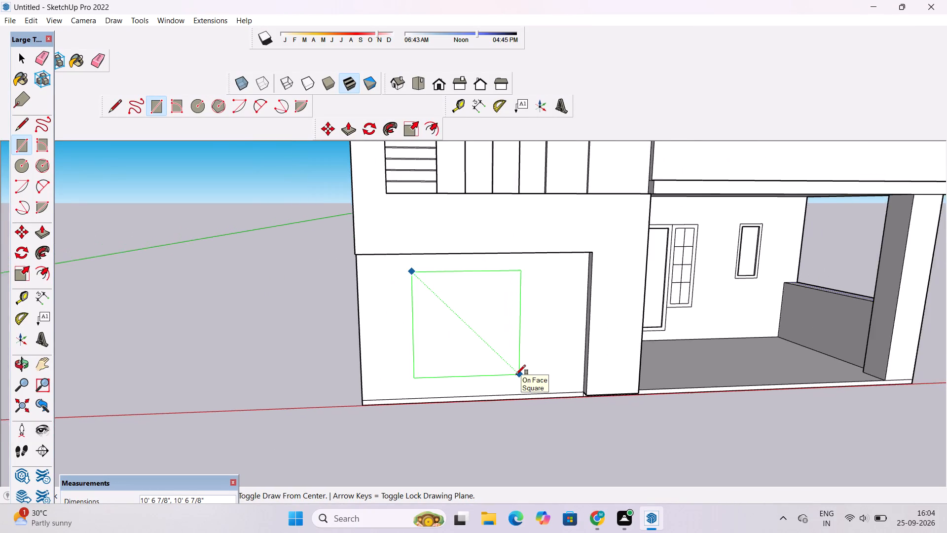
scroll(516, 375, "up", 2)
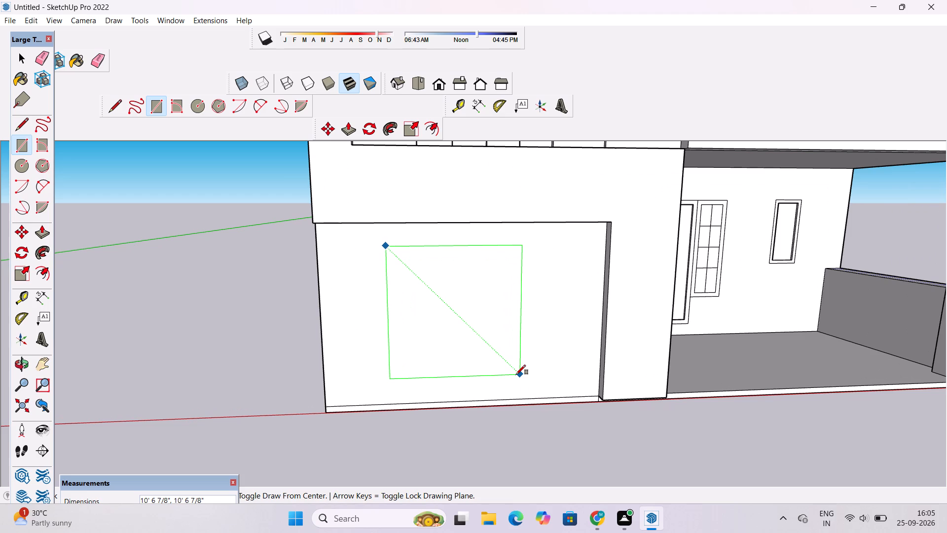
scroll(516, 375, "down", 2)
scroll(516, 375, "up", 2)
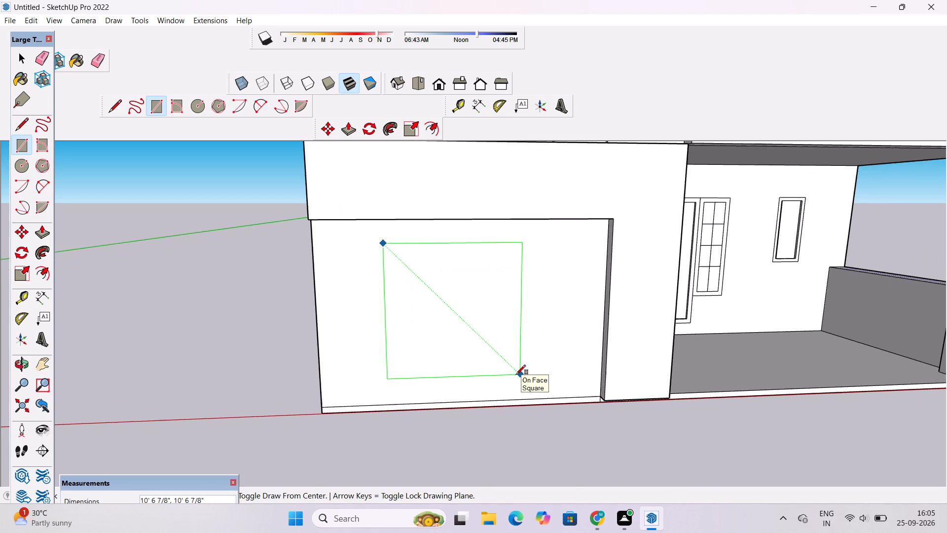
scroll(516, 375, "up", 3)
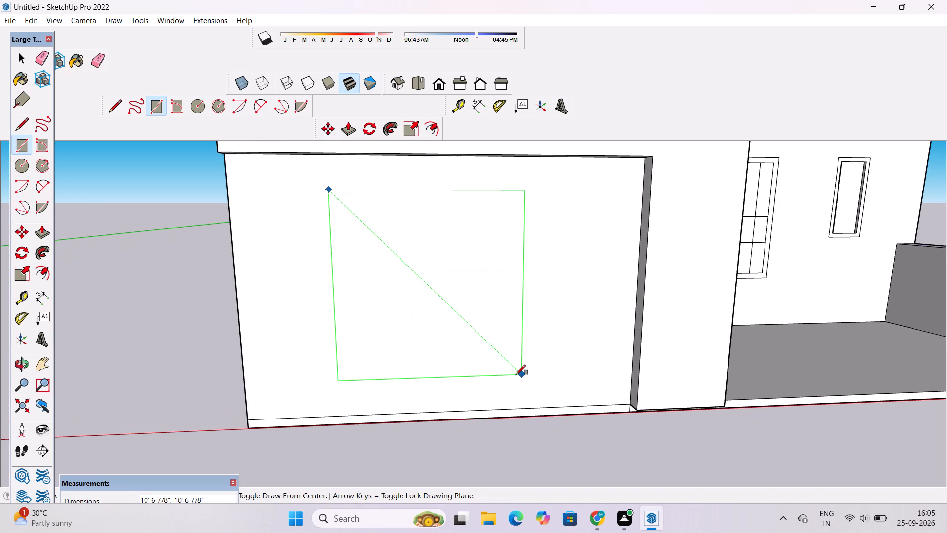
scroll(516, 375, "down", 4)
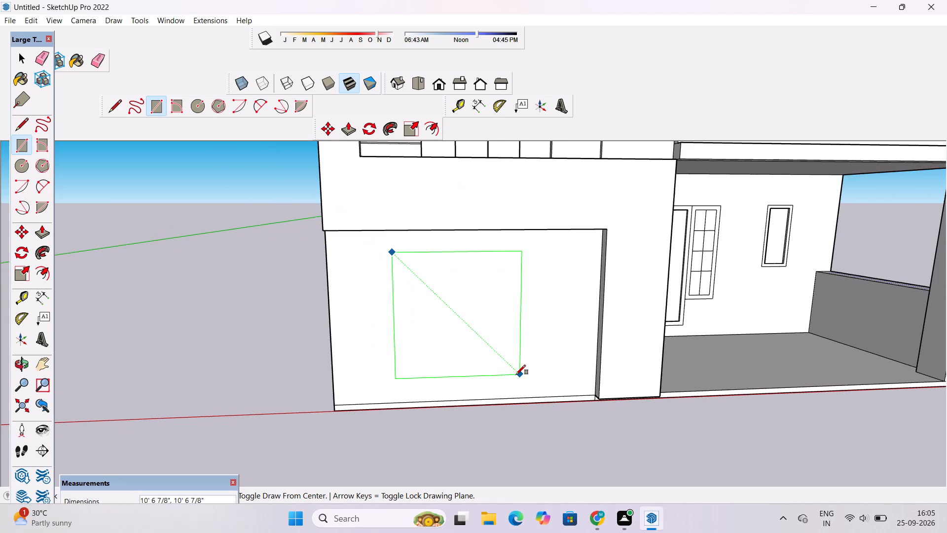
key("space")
Draw a rectangle about 17' 3" by 11' 8" on the blank ground-floor front wall panel beside the porch.
key("r")
scroll(510, 380, "down", 4)
scroll(415, 309, "up", 4)
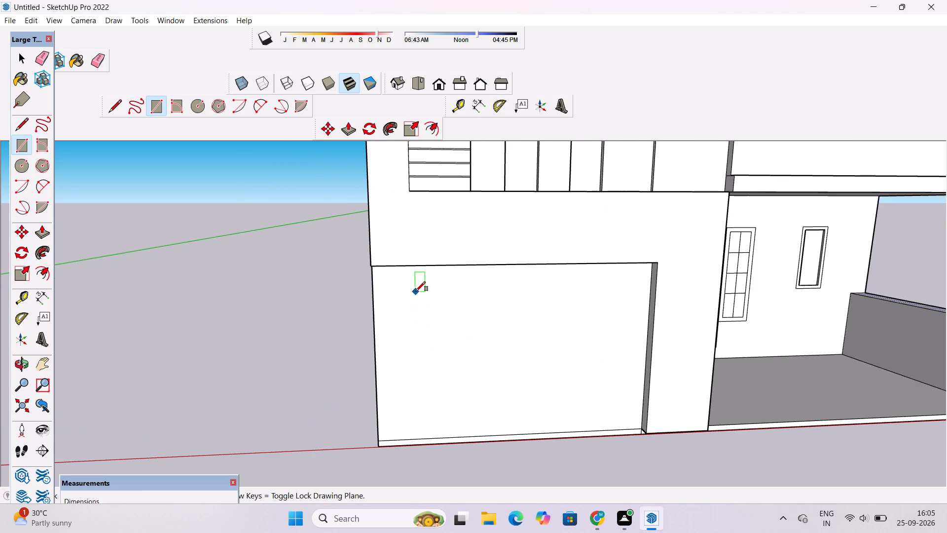
left_click(413, 287)
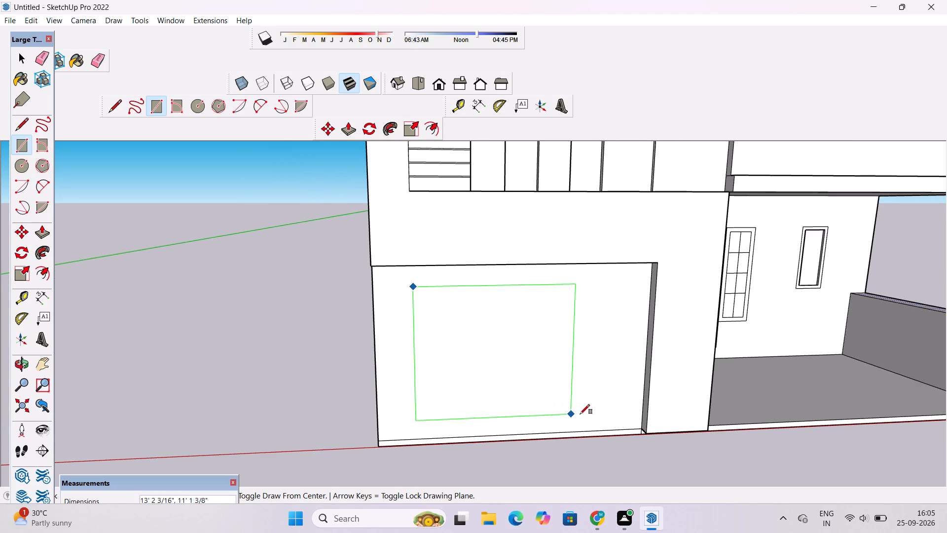
left_click(619, 419)
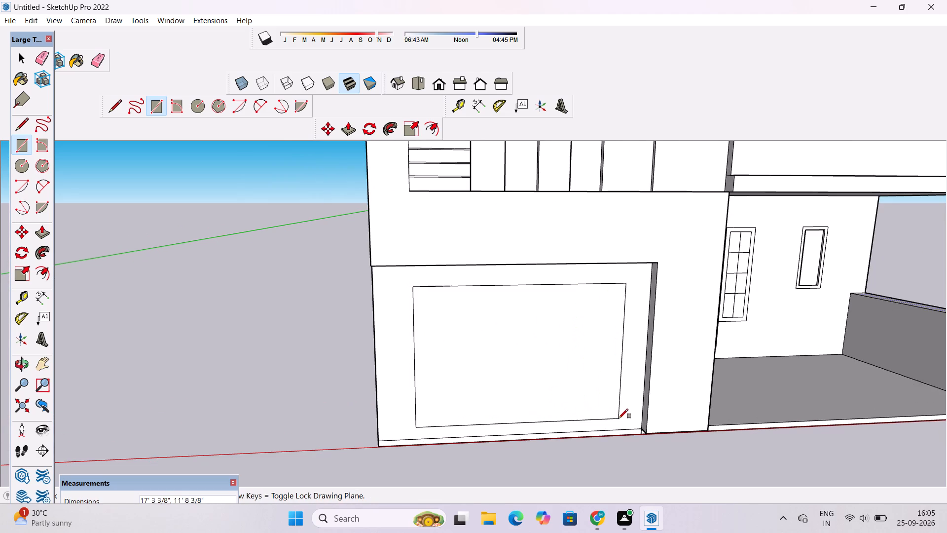
Offset the new ground-floor rectangle's edges inward to form an even frame border.
key("space")
type("of")
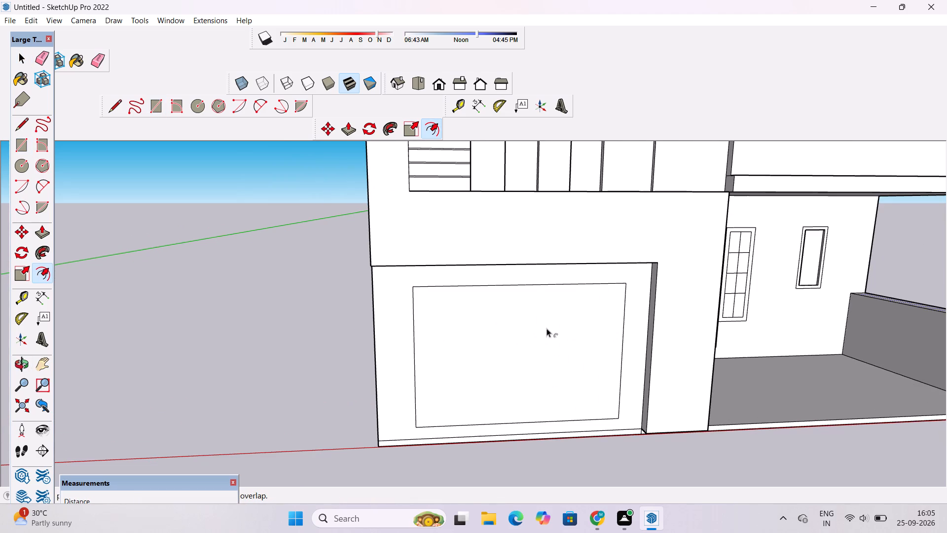
key("space")
left_click_drag(212, 388, 251, 376)
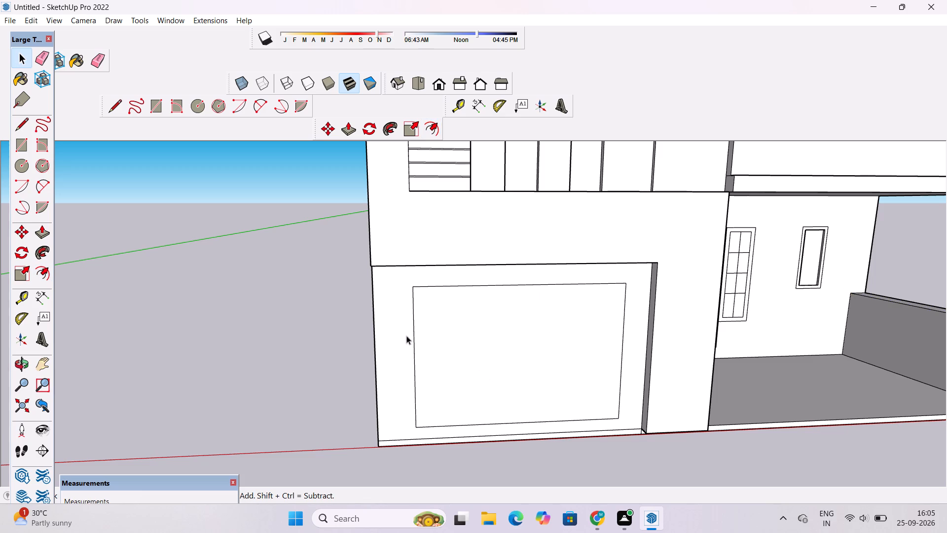
type("of")
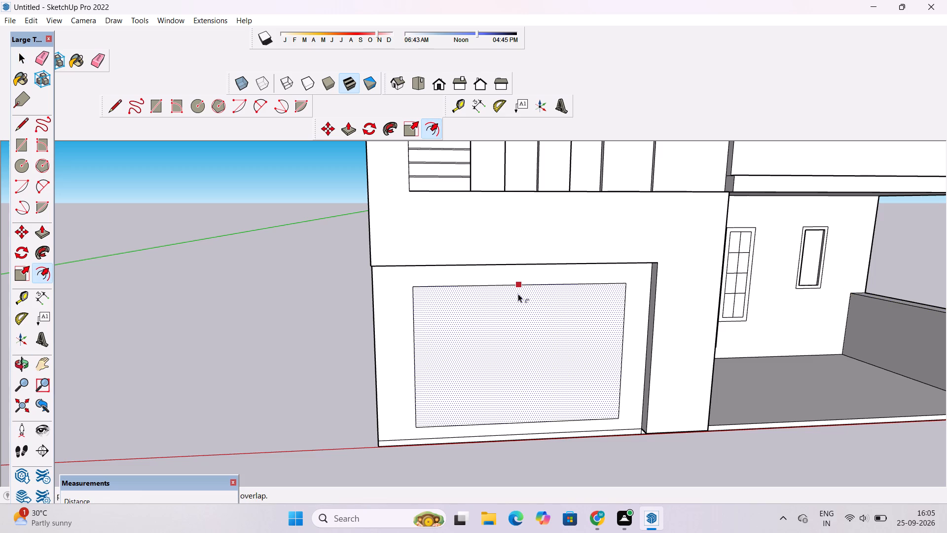
left_click(517, 293)
scroll(516, 299, "up", 2)
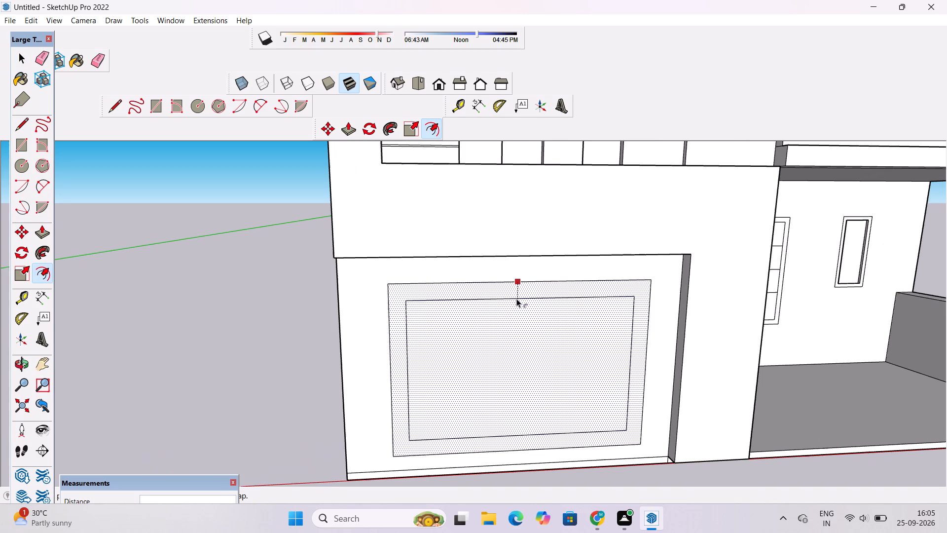
left_click(516, 297)
key("space")
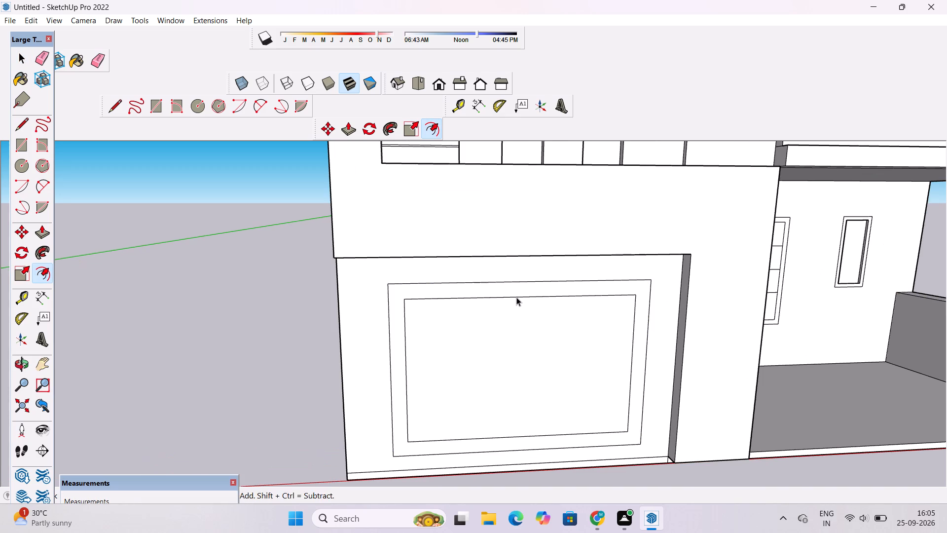
Examine the framed rectangle on the ground-floor wall up close and together with the rest of the front facade.
type("o")
scroll(509, 304, "down", 4)
left_click_drag(525, 324, 420, 335, "shift")
scroll(419, 336, "down", 5)
left_click_drag(451, 414, 458, 370)
scroll(449, 375, "up", 5)
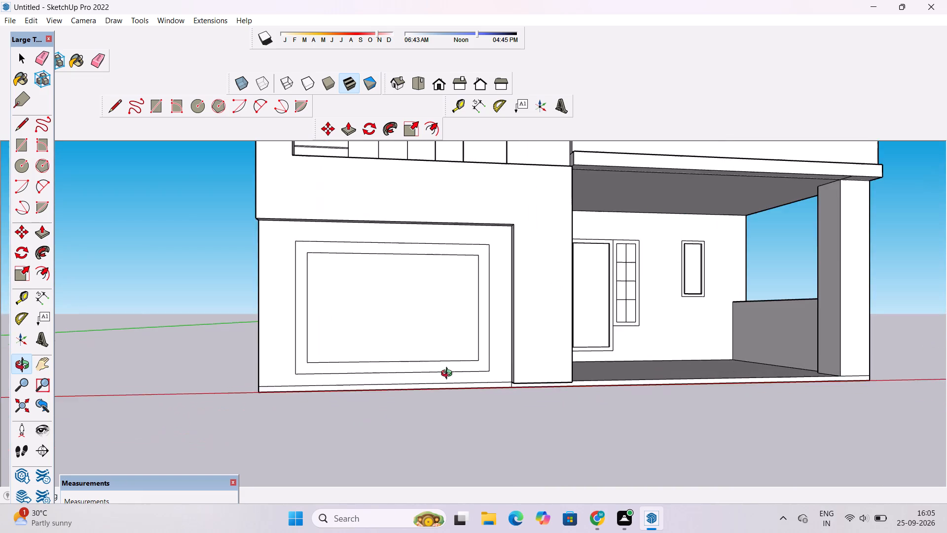
left_click_drag(461, 406, 465, 468)
scroll(481, 443, "up", 8)
left_click_drag(482, 436, 482, 409, "shift")
left_click_drag(449, 412, 467, 407, "shift")
scroll(468, 395, "up", 2)
scroll(465, 395, "down", 3)
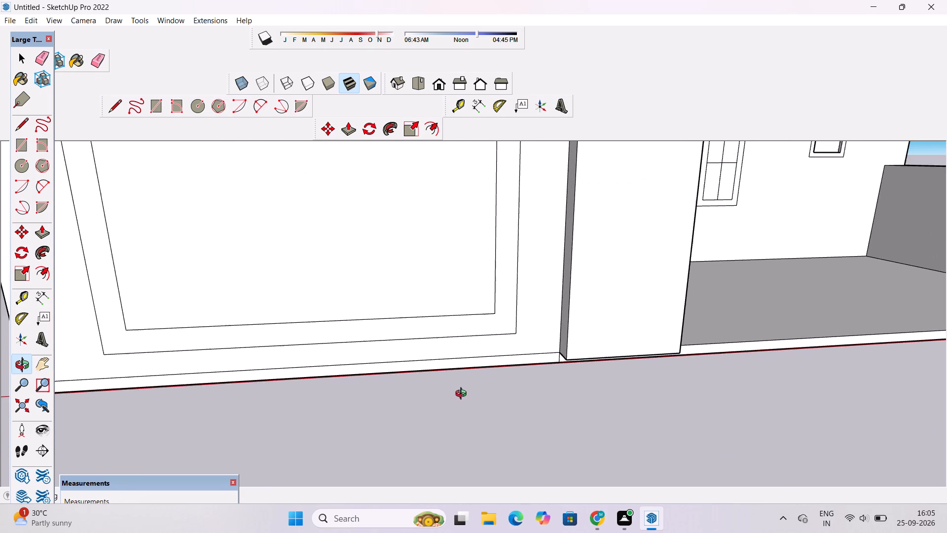
scroll(463, 395, "down", 14)
left_click(535, 386)
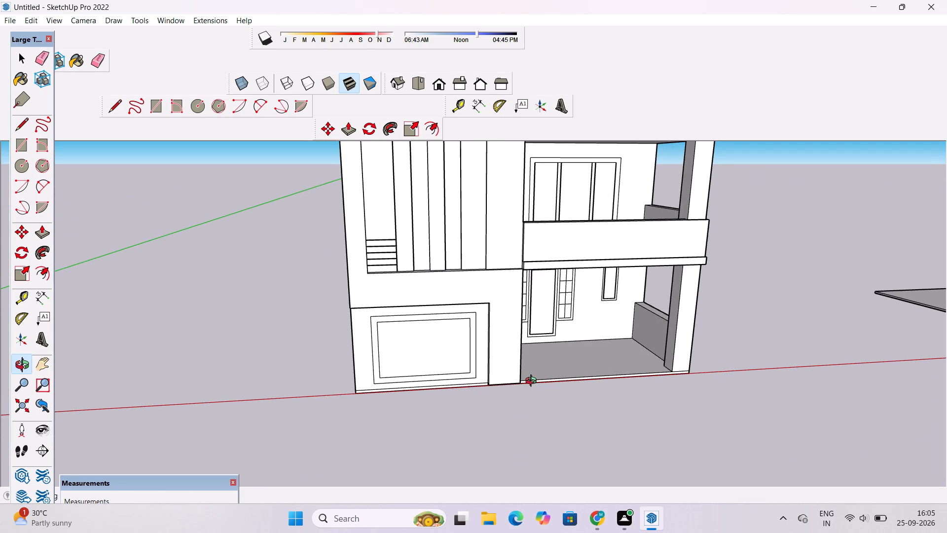
Examine the open porch front, its floor edge, side wall and corner pillar from several angles.
scroll(532, 382, "up", 2)
left_click_drag(546, 381, 523, 386)
left_click(522, 386)
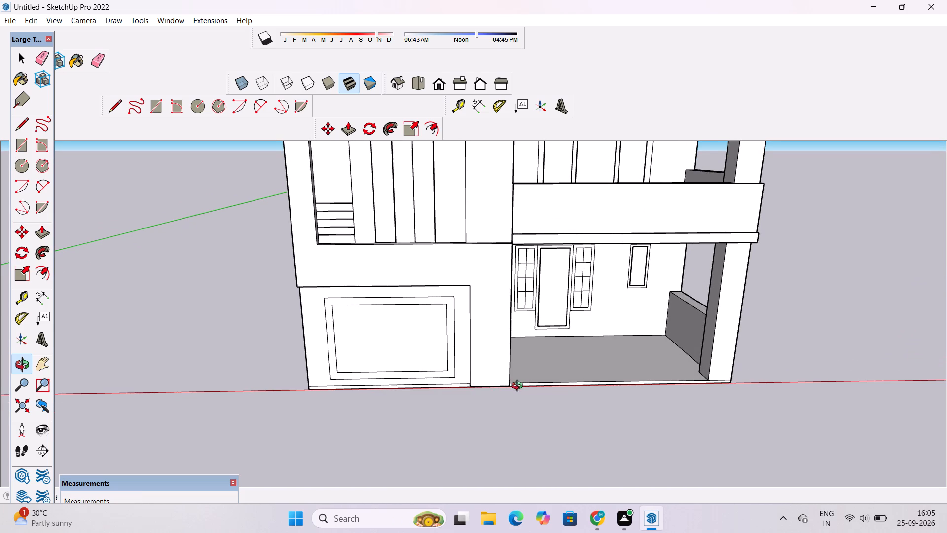
scroll(523, 378, "up", 4)
left_click_drag(538, 375, 379, 395)
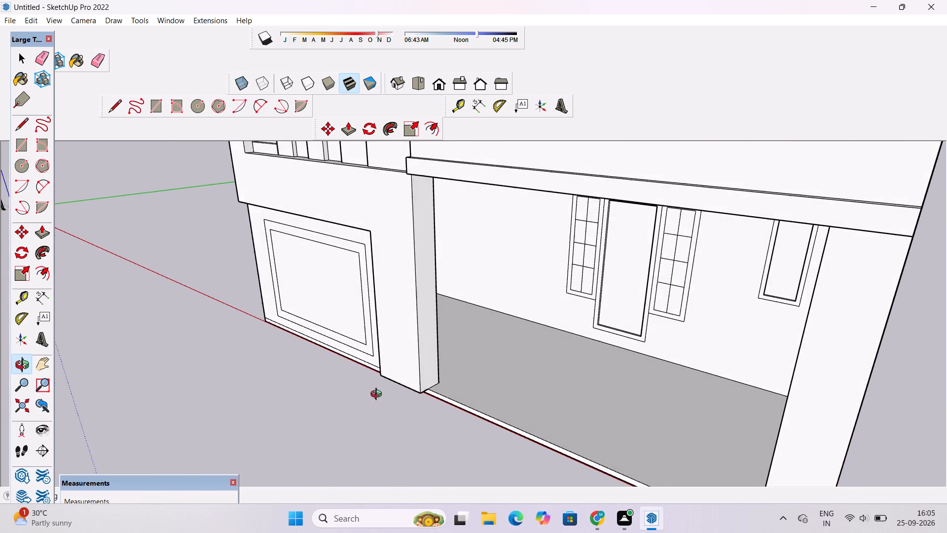
scroll(386, 396, "down", 4)
left_click_drag(405, 412, 659, 463)
scroll(650, 363, "up", 8)
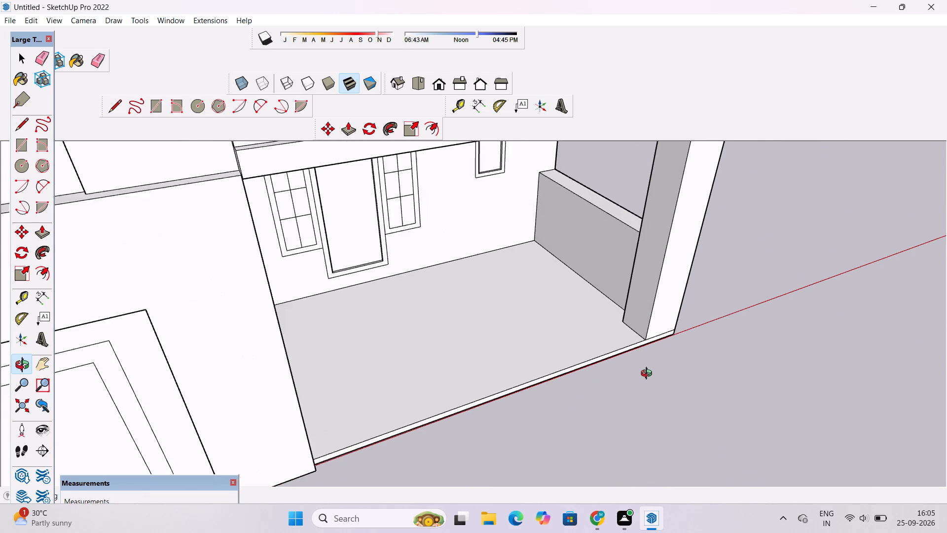
scroll(649, 375, "up", 1)
left_click_drag(561, 381, 642, 302)
left_click_drag(577, 362, 488, 380)
scroll(482, 373, "down", 5)
left_click_drag(482, 373, 557, 387, "shift")
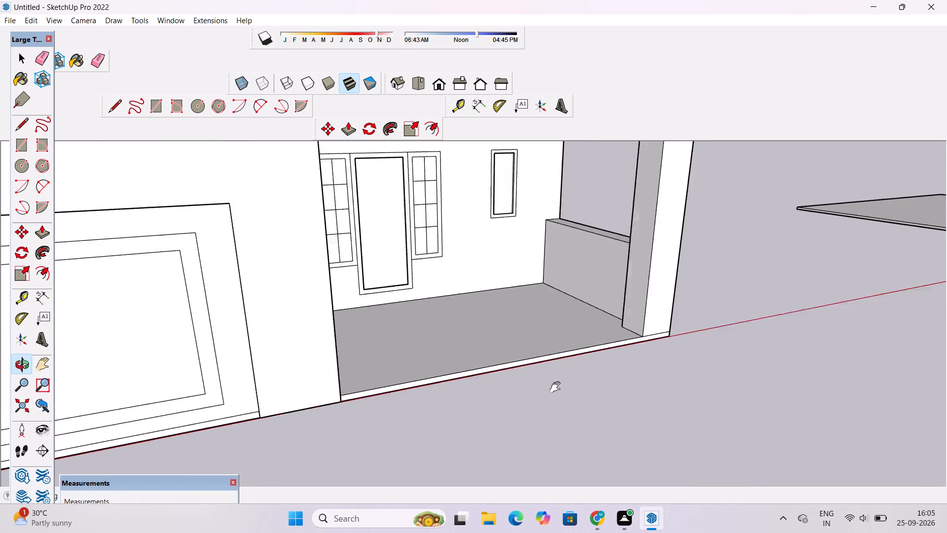
left_click_drag(557, 387, 579, 405, "shift")
scroll(582, 392, "up", 1)
left_click_drag(577, 388, 504, 389)
left_click_drag(503, 389, 512, 428, "shift")
left_click_drag(511, 426, 504, 401)
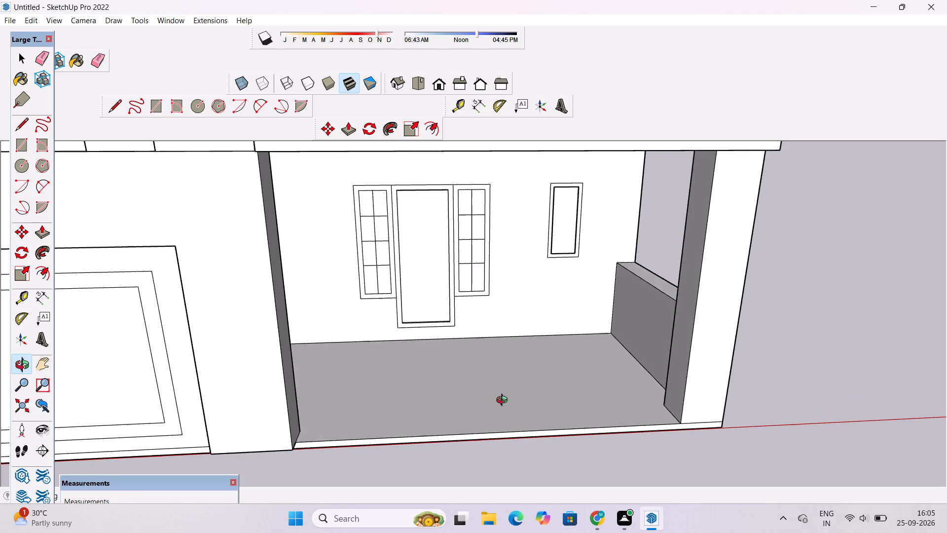
left_click_drag(504, 401, 501, 392)
left_click_drag(501, 394, 526, 430, "shift")
left_click_drag(531, 439, 625, 485)
left_click_drag(627, 454, 624, 439, "shift")
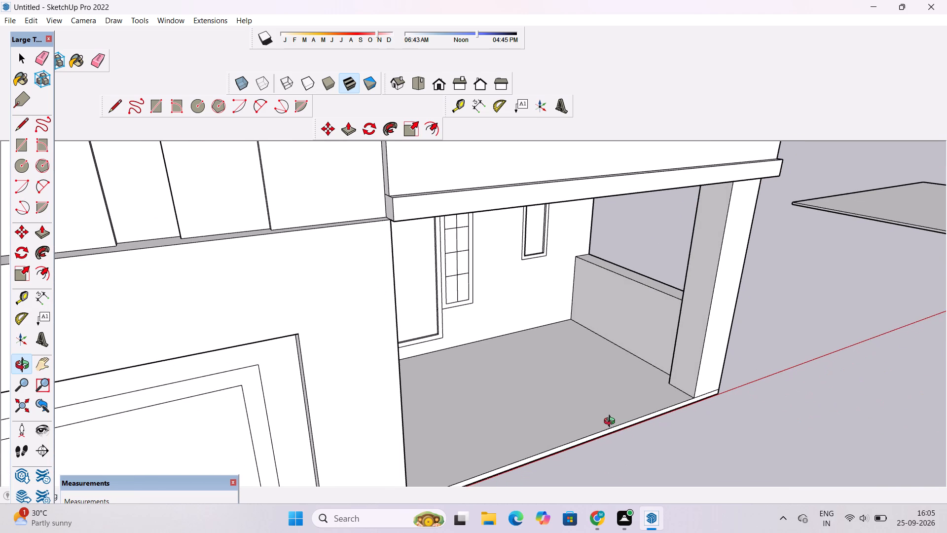
scroll(606, 423, "up", 1)
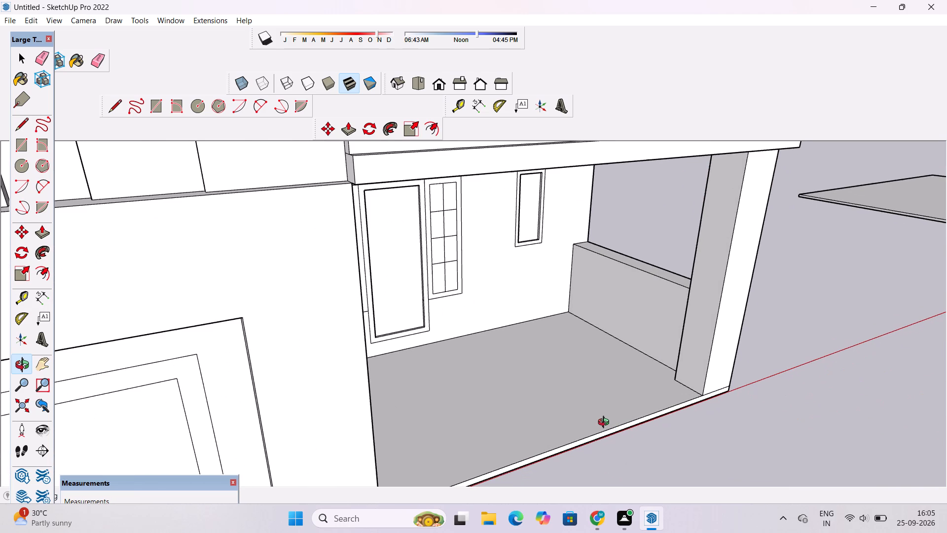
scroll(606, 423, "down", 6)
left_click_drag(606, 423, 582, 423, "shift")
left_click_drag(581, 423, 575, 415)
left_click_drag(574, 414, 555, 427, "shift")
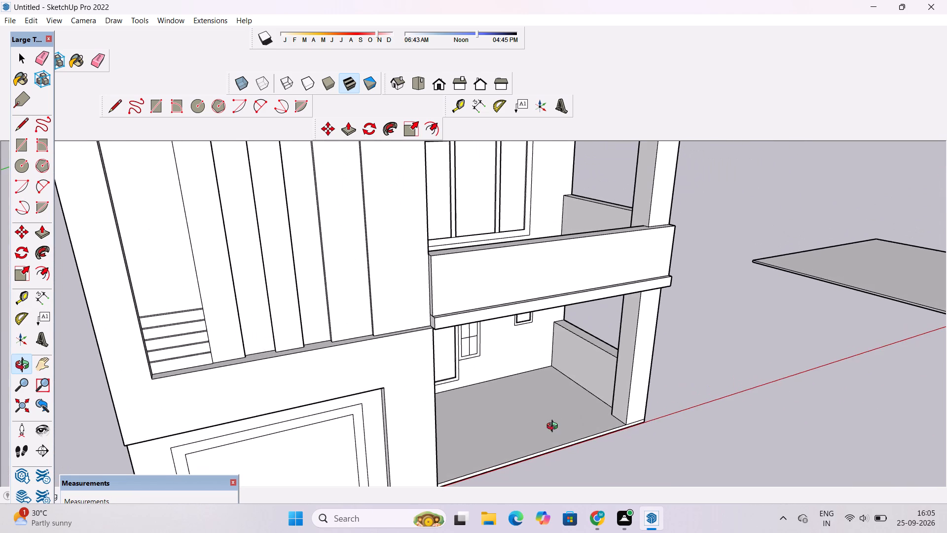
left_click_drag(549, 440, 544, 425)
left_click(544, 424)
scroll(544, 424, "down", 1)
left_click_drag(559, 439, 603, 481)
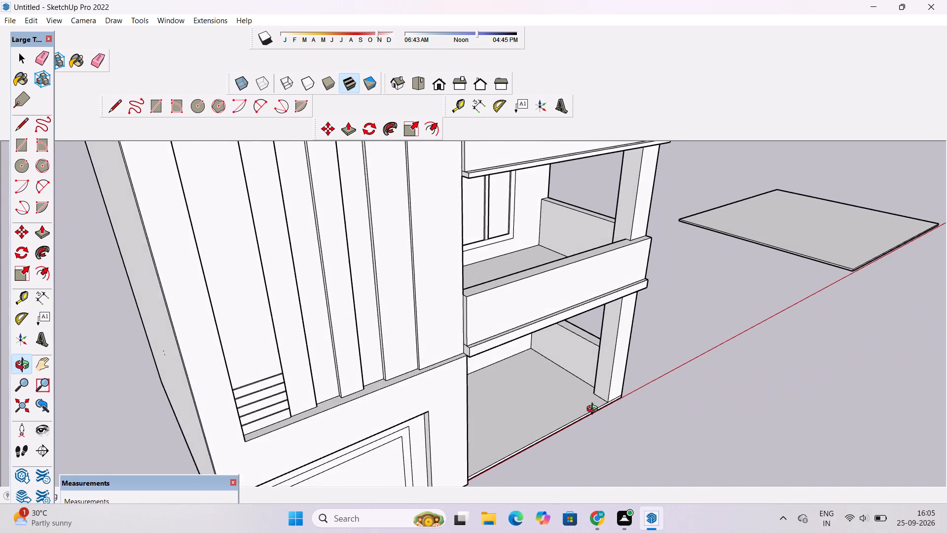
Draw a narrow upright rectangle about 10" by 12' 2" from the floor on the ground-floor porch corner pillar's inner face.
scroll(594, 409, "up", 3)
left_click_drag(595, 409, 559, 418, "shift")
scroll(554, 419, "up", 1)
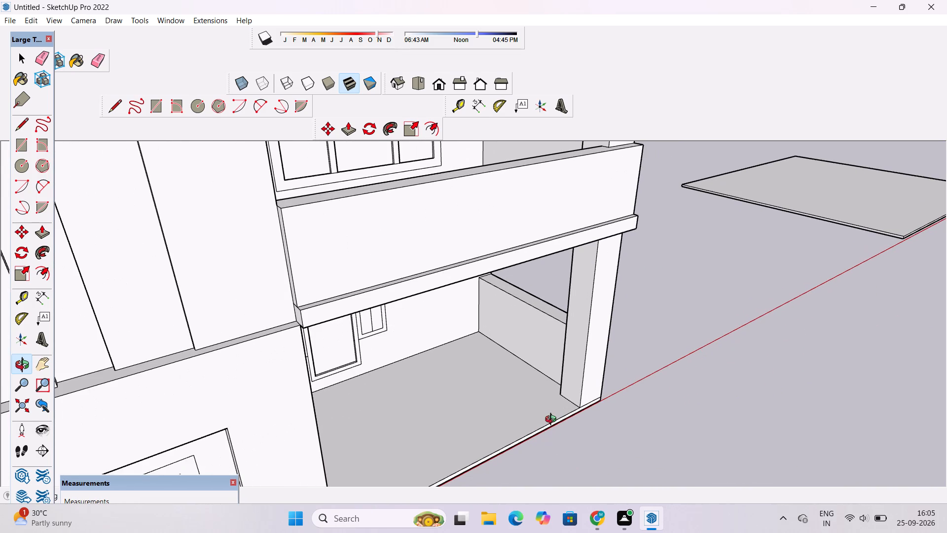
left_click_drag(551, 421, 555, 429)
left_click_drag(559, 431, 546, 433, "shift")
scroll(544, 432, "up", 1)
key("r")
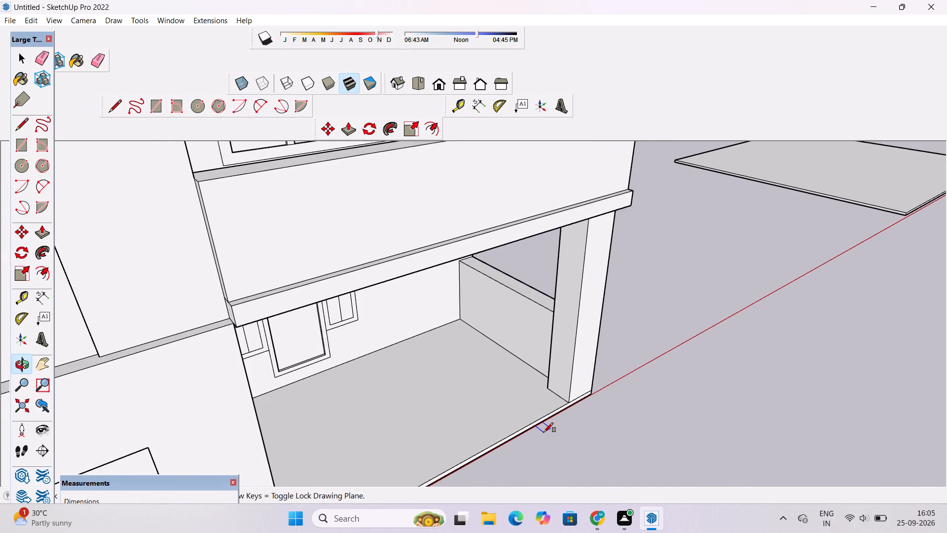
scroll(540, 427, "down", 3)
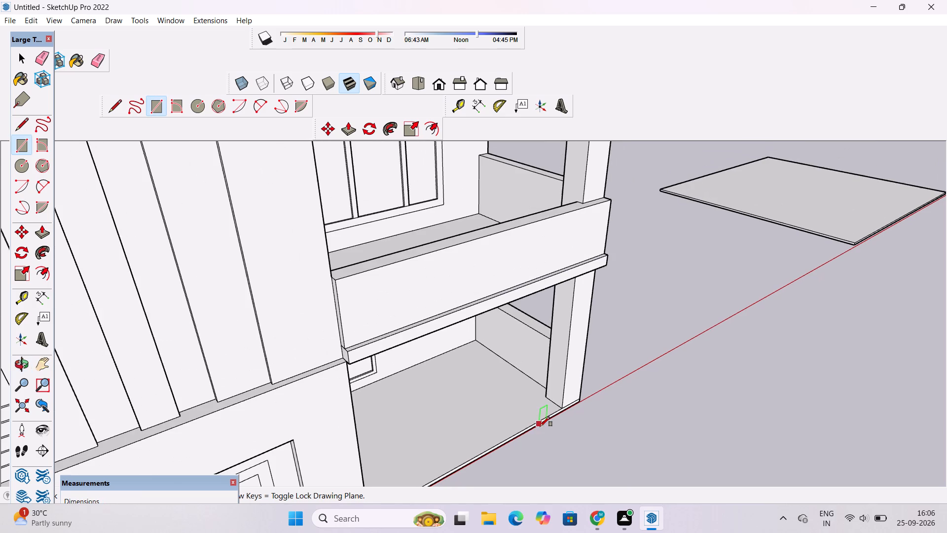
scroll(528, 402, "up", 8)
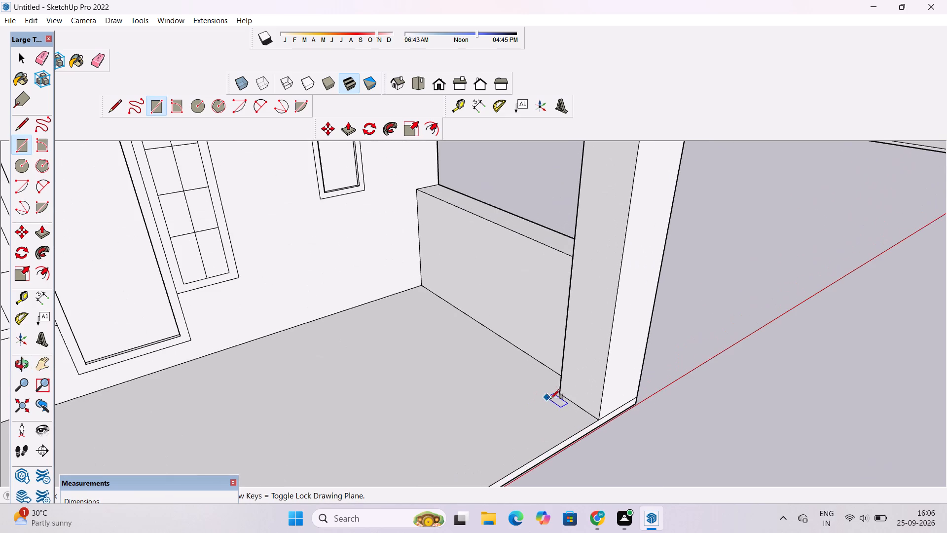
scroll(571, 401, "up", 8)
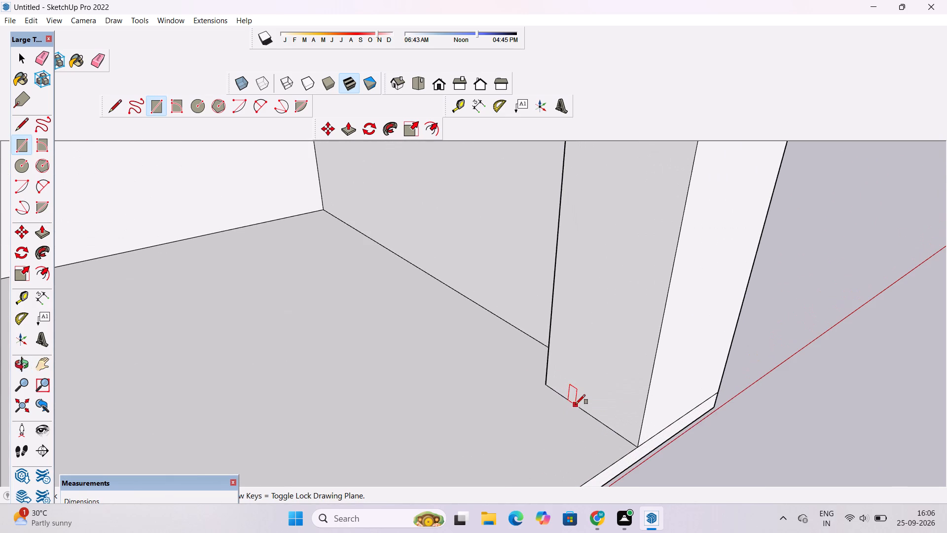
left_click(576, 404)
scroll(576, 404, "down", 8)
scroll(605, 355, "down", 3)
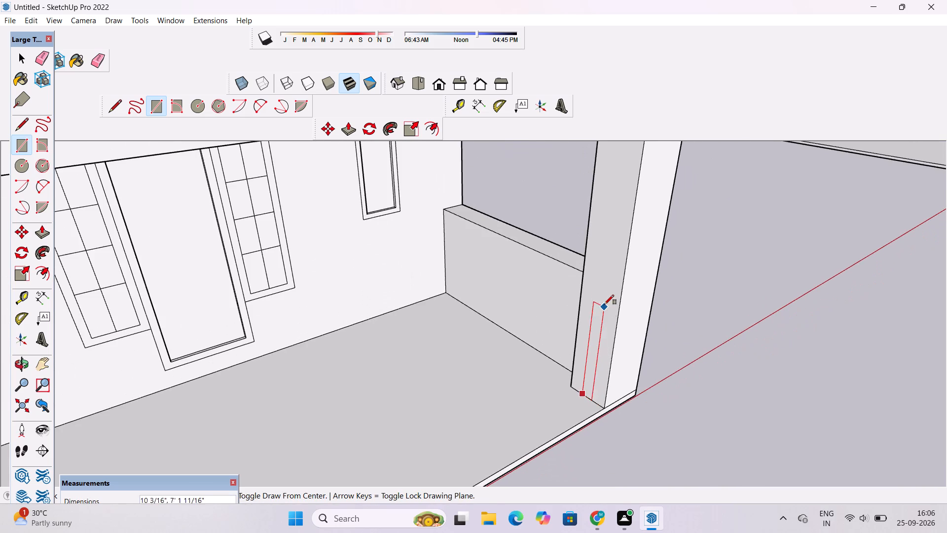
scroll(604, 289, "down", 3)
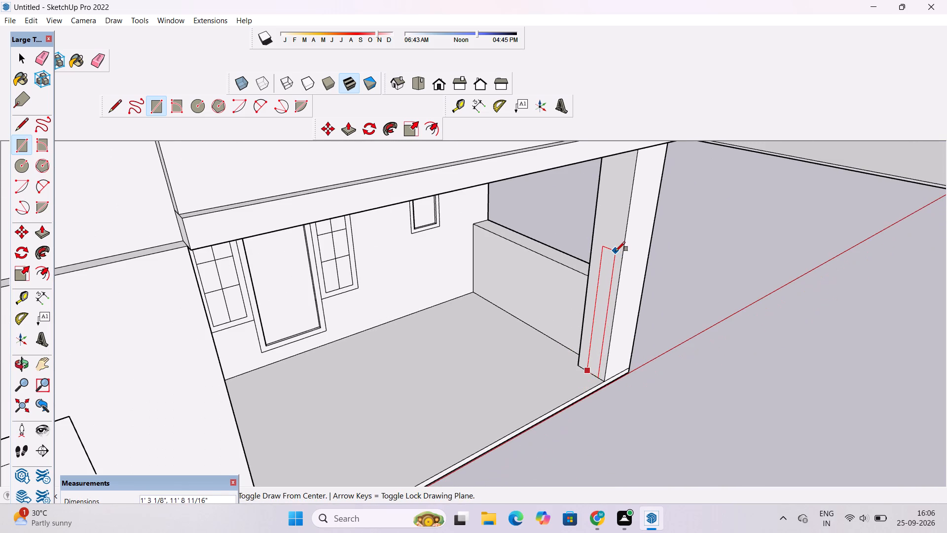
scroll(614, 248, "up", 2)
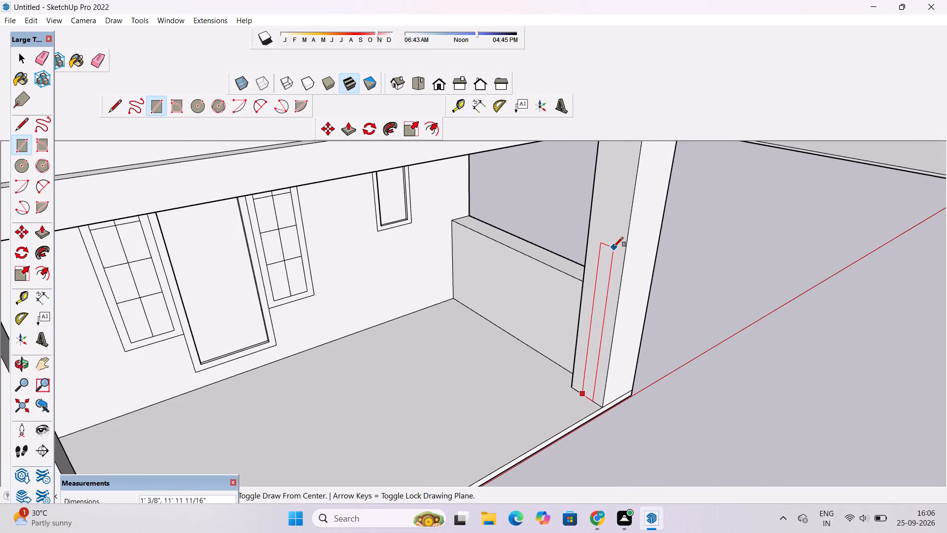
scroll(612, 244, "up", 1)
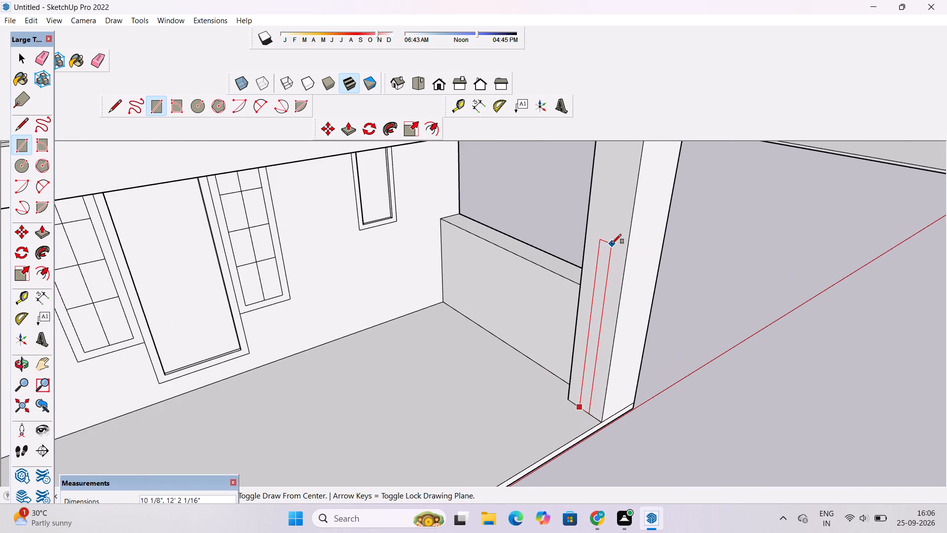
left_click(611, 243)
key("space")
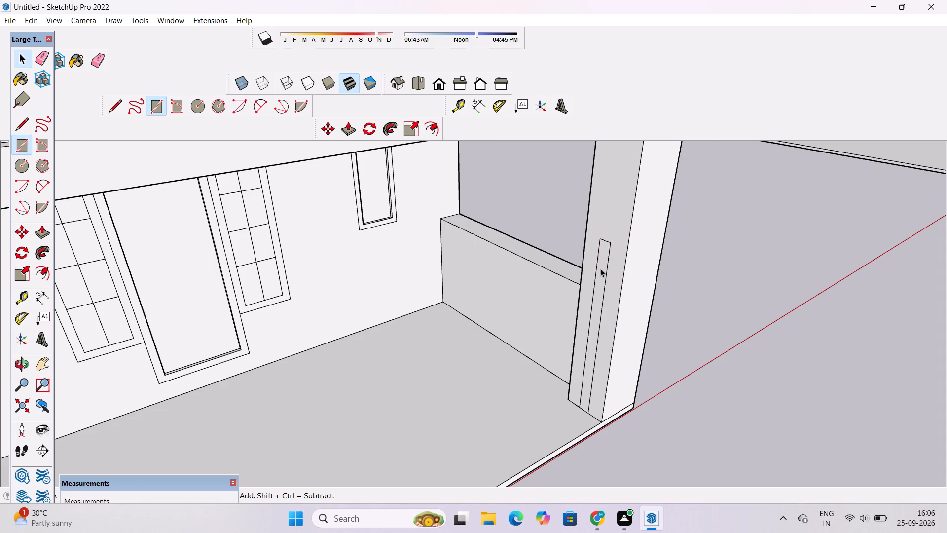
Extrude the narrow rectangle about 28' 8" across the porch front to the opposite pillar, forming a low front wall.
left_click(598, 272)
left_click(717, 240)
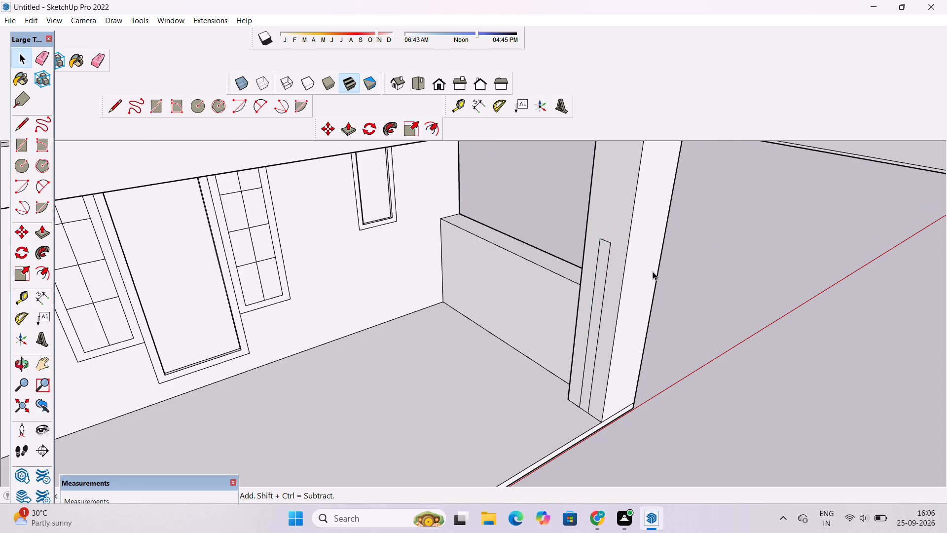
scroll(613, 277, "up", 4)
key("p")
left_click(593, 273)
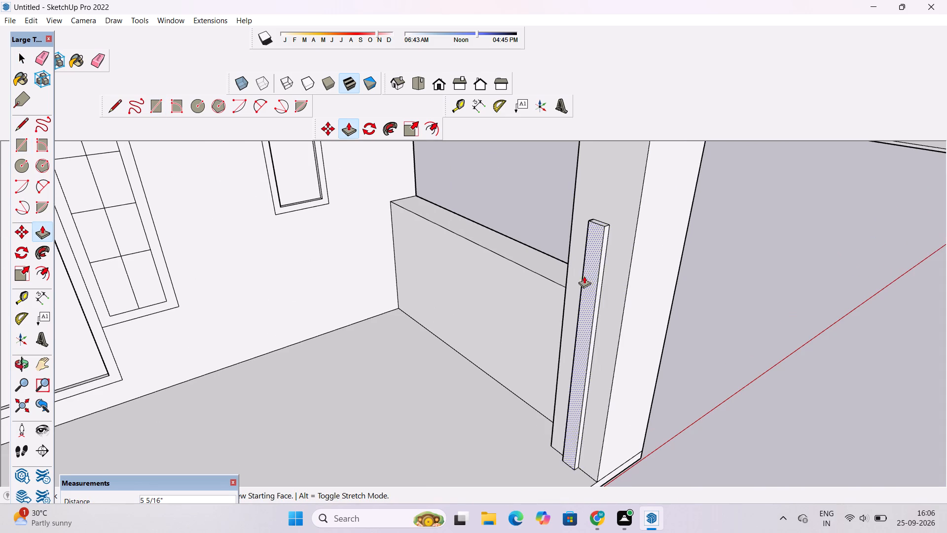
scroll(582, 277, "down", 4)
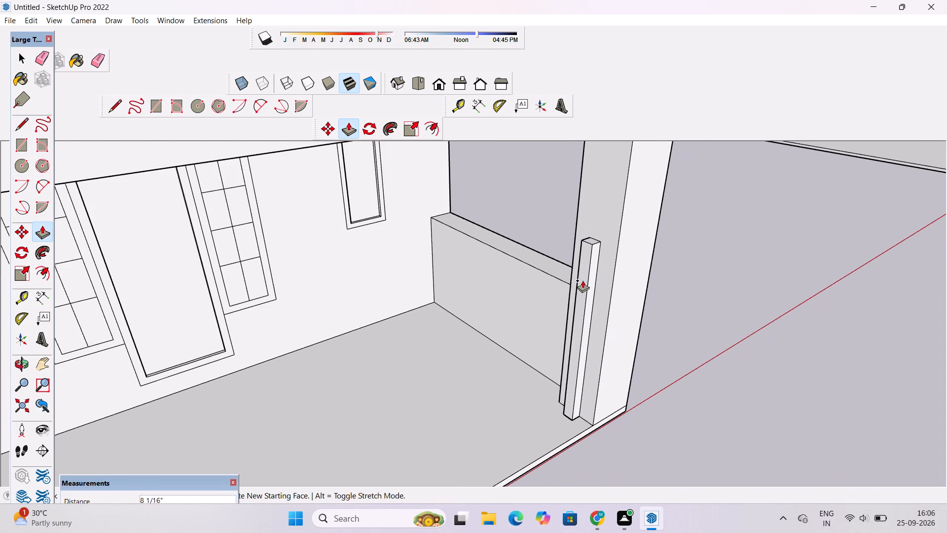
key("o")
left_click_drag(580, 305, 450, 326)
left_click_drag(443, 326, 418, 327)
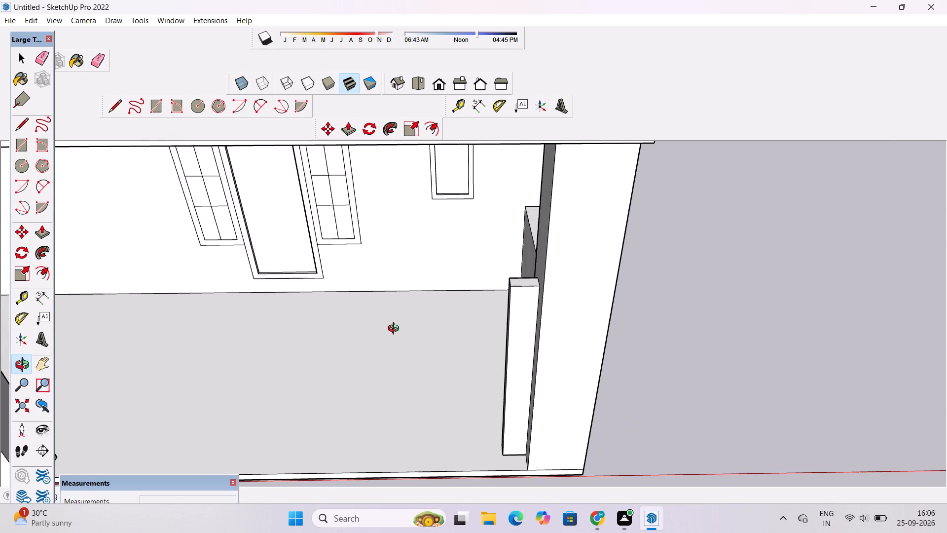
left_click_drag(395, 330, 507, 349, "shift")
scroll(524, 353, "down", 4)
left_click_drag(562, 382, 507, 377)
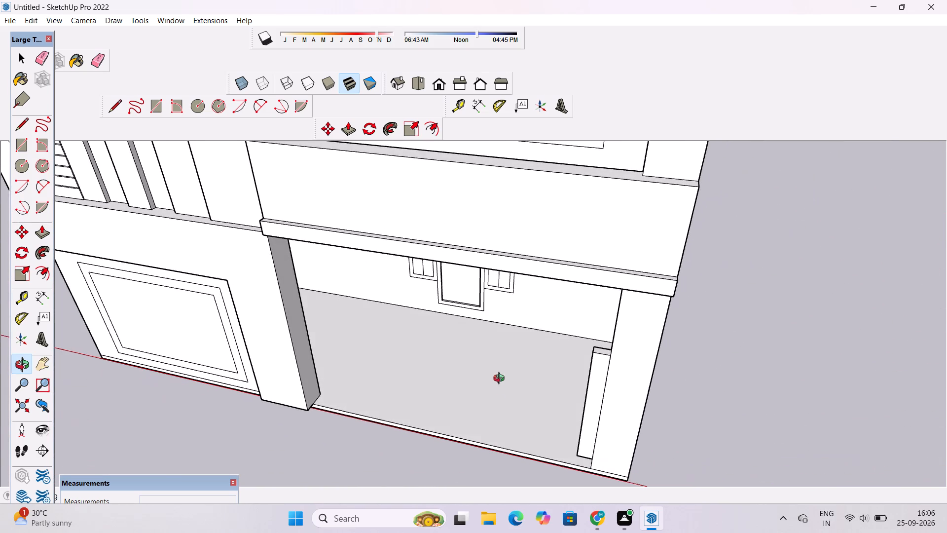
left_click_drag(496, 406, 497, 396)
left_click_drag(498, 396, 531, 397, "shift")
left_click_drag(533, 415, 567, 410)
left_click_drag(567, 410, 514, 423, "shift")
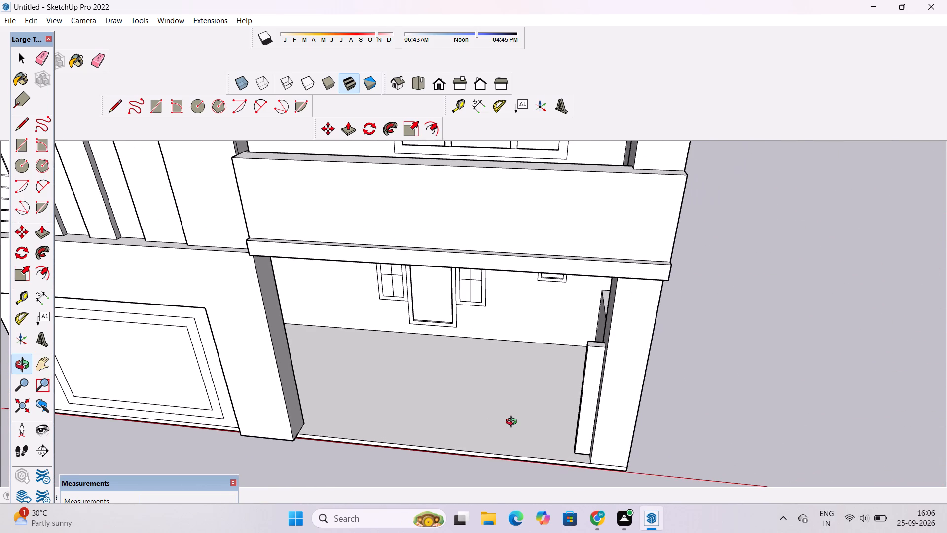
scroll(512, 426, "up", 2)
left_click_drag(512, 426, 463, 426, "shift")
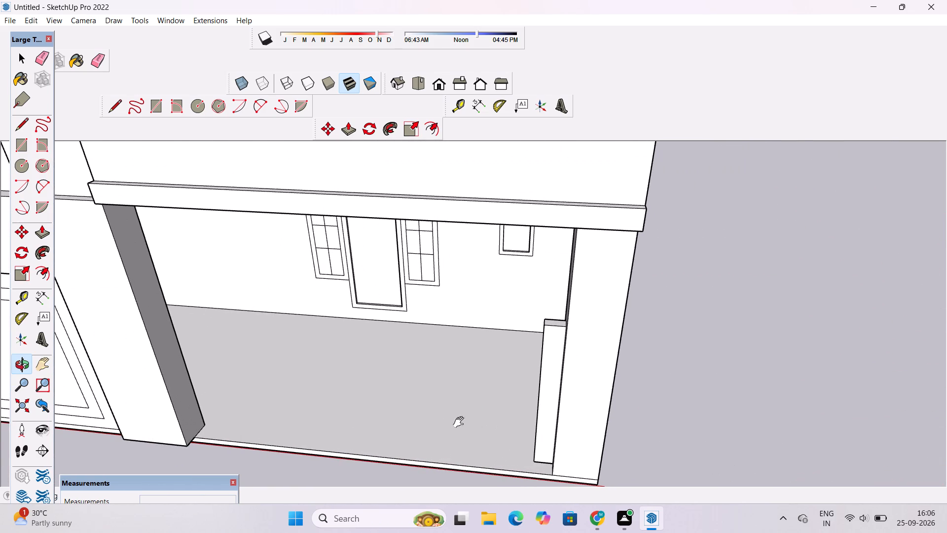
left_click_drag(461, 422, 489, 418, "shift")
left_click_drag(487, 433, 498, 435)
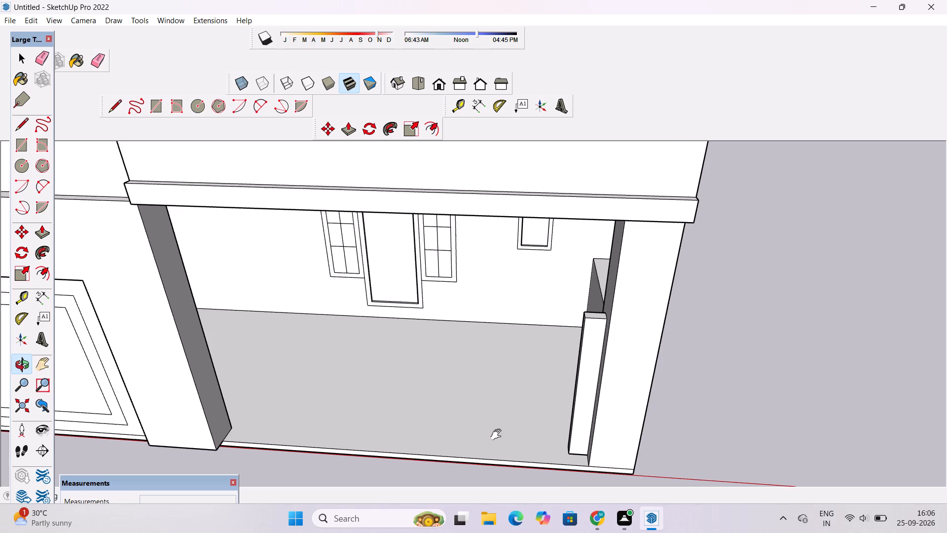
left_click_drag(498, 435, 481, 440, "shift")
scroll(481, 441, "up", 1)
scroll(485, 441, "down", 2)
left_click_drag(485, 441, 504, 441, "shift")
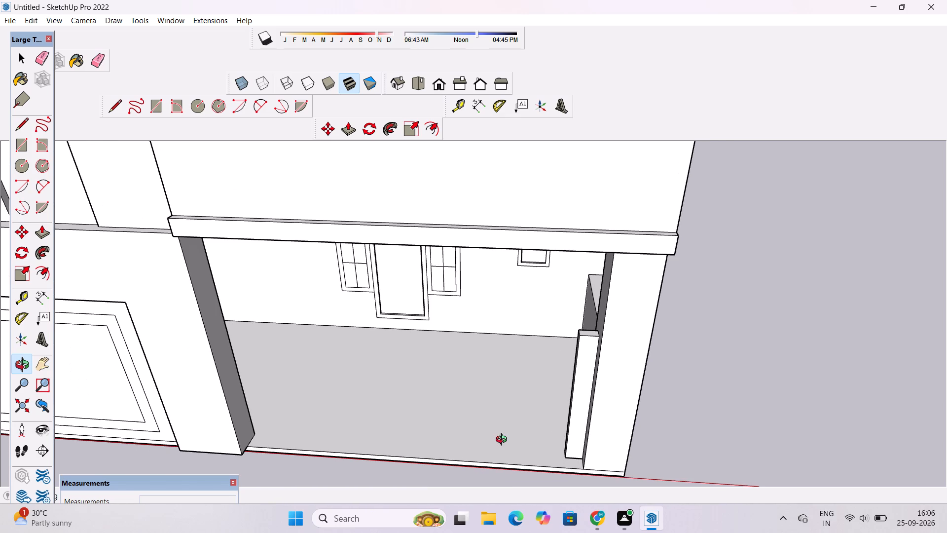
left_click(504, 441)
left_click(508, 440, "shift")
key("p")
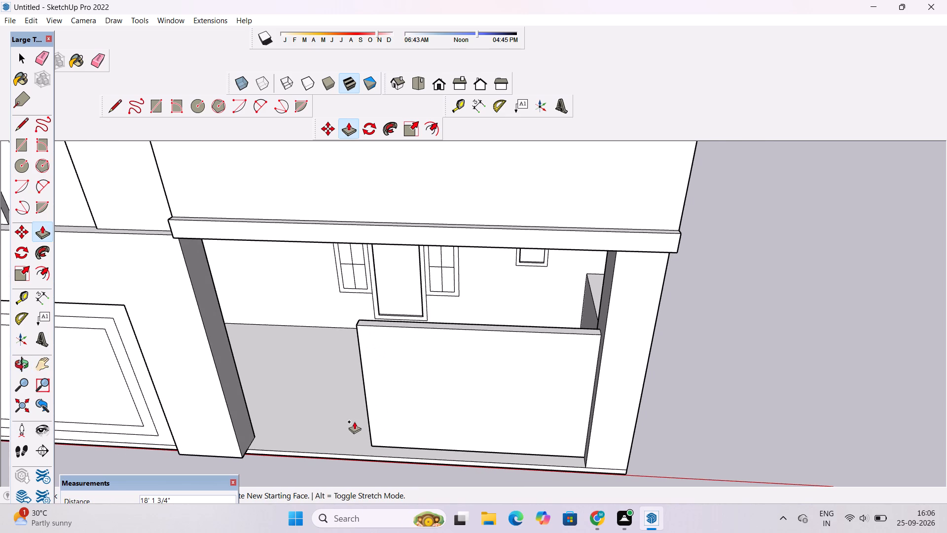
scroll(328, 425, "up", 2)
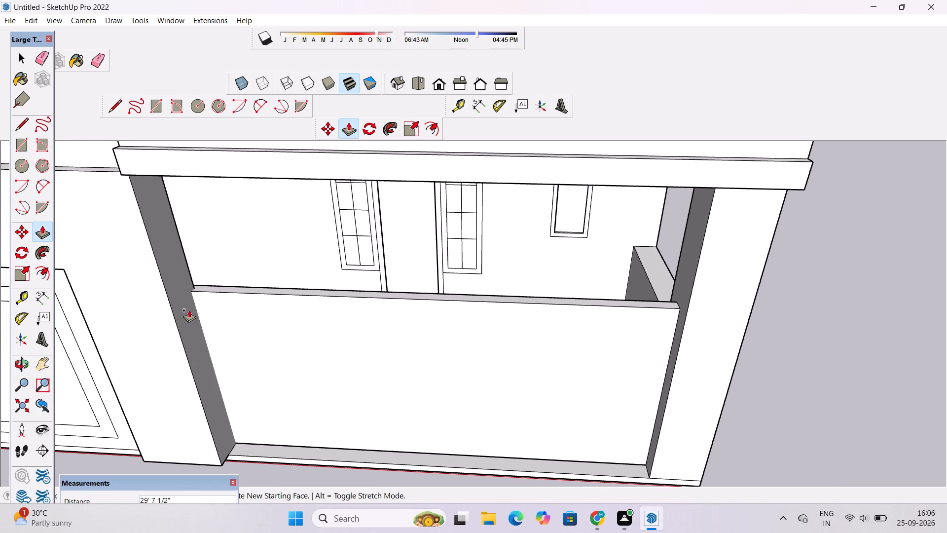
left_click(187, 305)
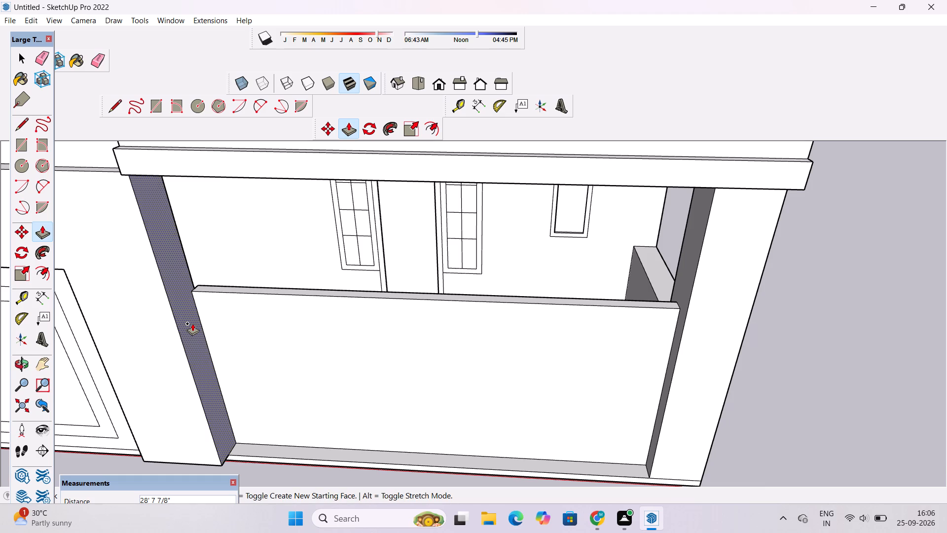
Examine the new porch front wall and its junction with the corner pillar through the porch's side opening.
key("o")
scroll(193, 326, "down", 4)
left_click_drag(588, 352, 163, 336)
scroll(467, 266, "up", 3)
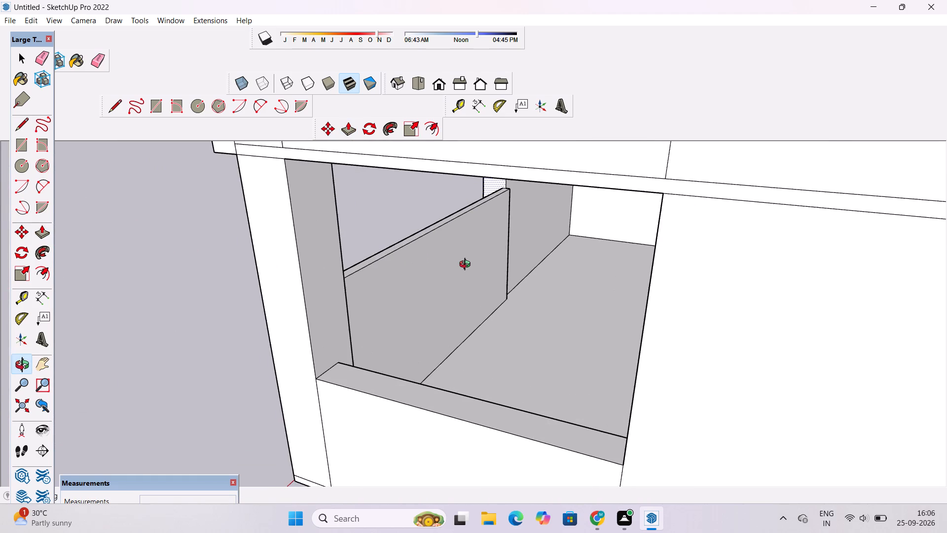
scroll(467, 266, "up", 1)
scroll(467, 266, "down", 1)
scroll(398, 301, "down", 1)
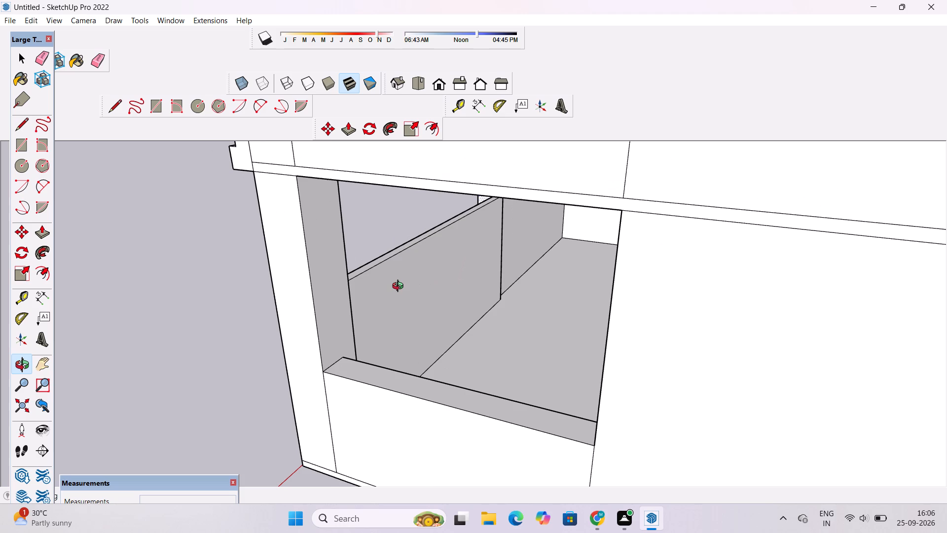
scroll(400, 287, "down", 2)
left_click_drag(377, 290, 464, 295)
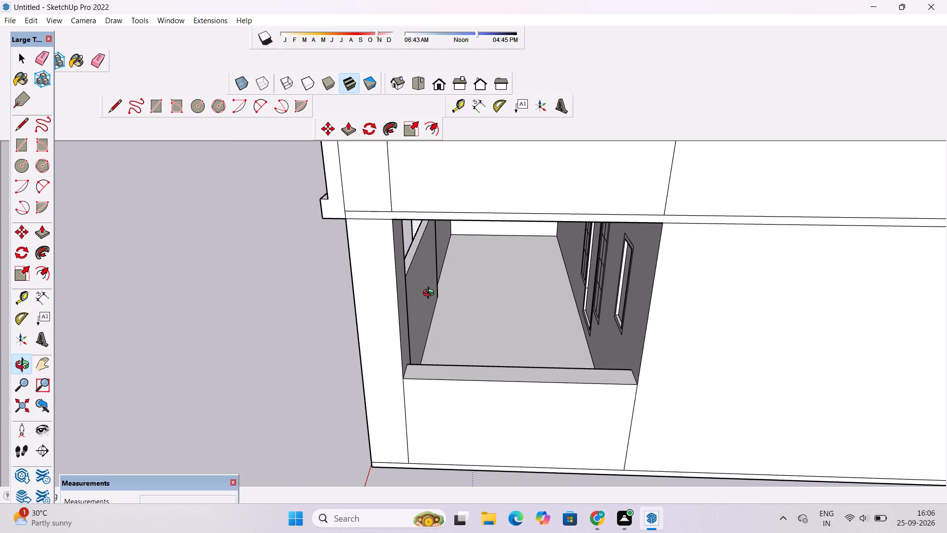
scroll(428, 296, "up", 1)
left_click_drag(407, 309, 441, 319)
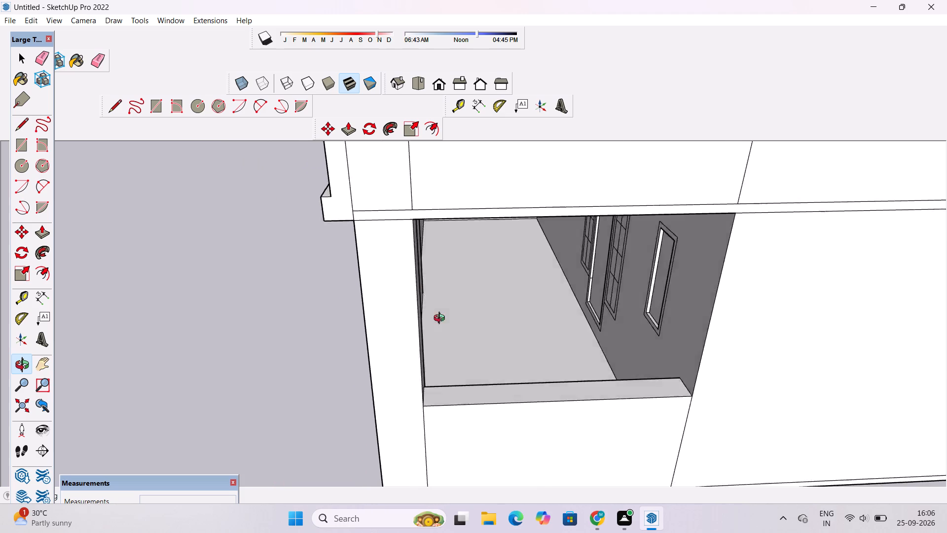
Undo the extrusion of the low wall across the porch front.
left_click_drag(441, 319, 667, 319)
left_click_drag(559, 337, 589, 324)
key("ctrl+z")
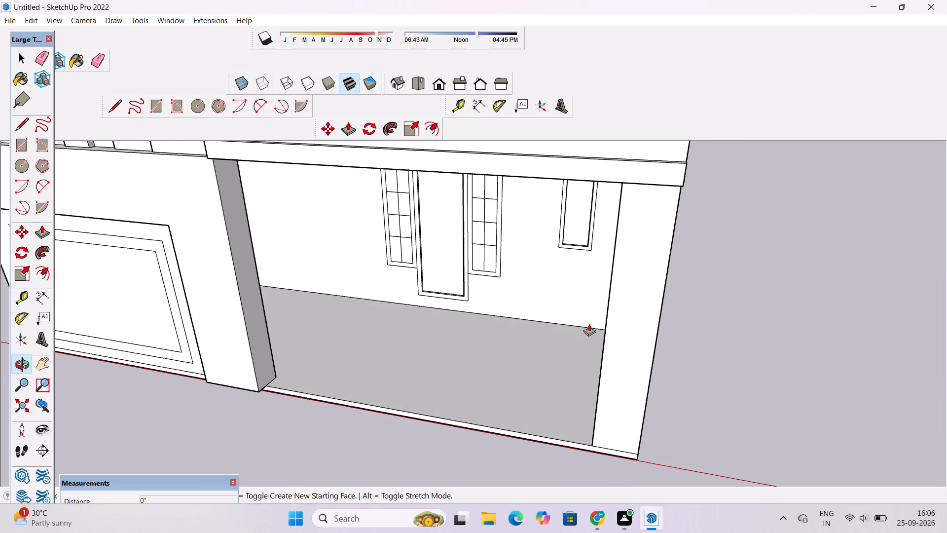
Move the narrow upright rectangle about 7" along the porch corner pillar's inner face, closer to the front edge.
left_click_drag(487, 354, 582, 368)
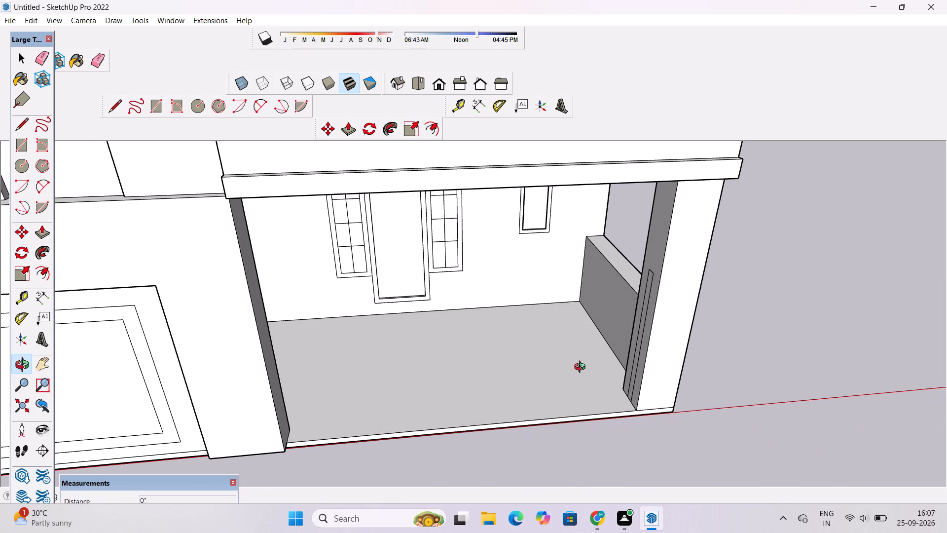
left_click_drag(582, 368, 520, 360, "shift")
left_click_drag(484, 379, 524, 381)
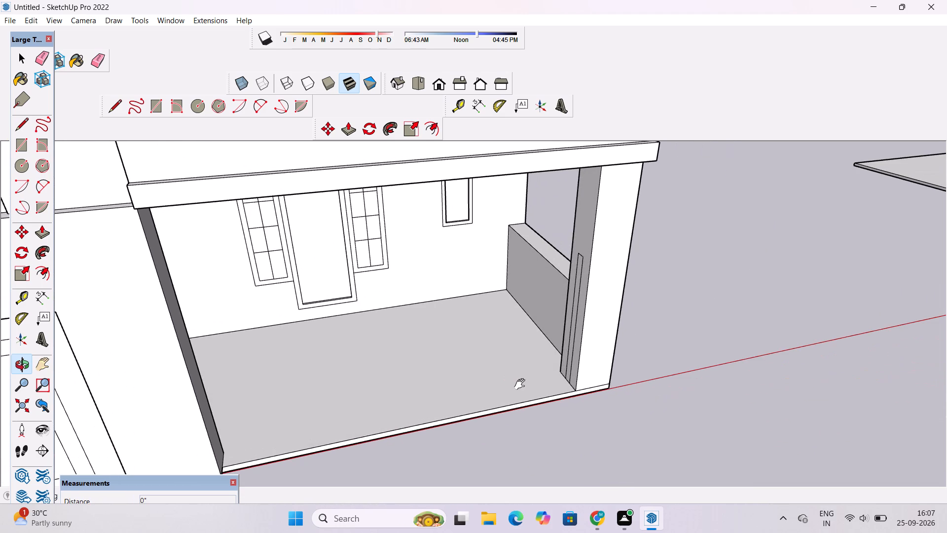
left_click_drag(516, 393, 510, 374, "shift")
left_click_drag(509, 373, 586, 388)
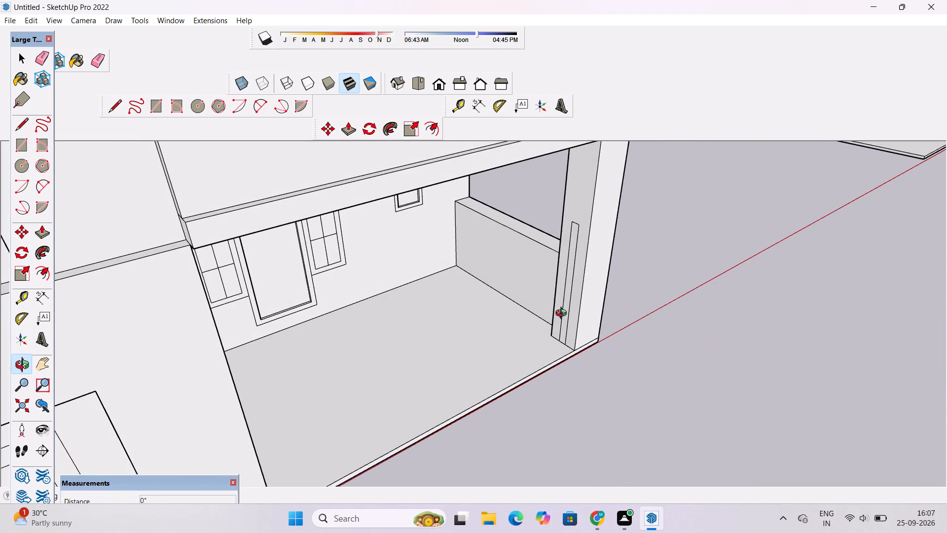
scroll(564, 280, "up", 4)
left_click_drag(567, 286, 500, 294, "shift")
left_click_drag(506, 330, 533, 332)
left_click_drag(533, 332, 521, 331, "shift")
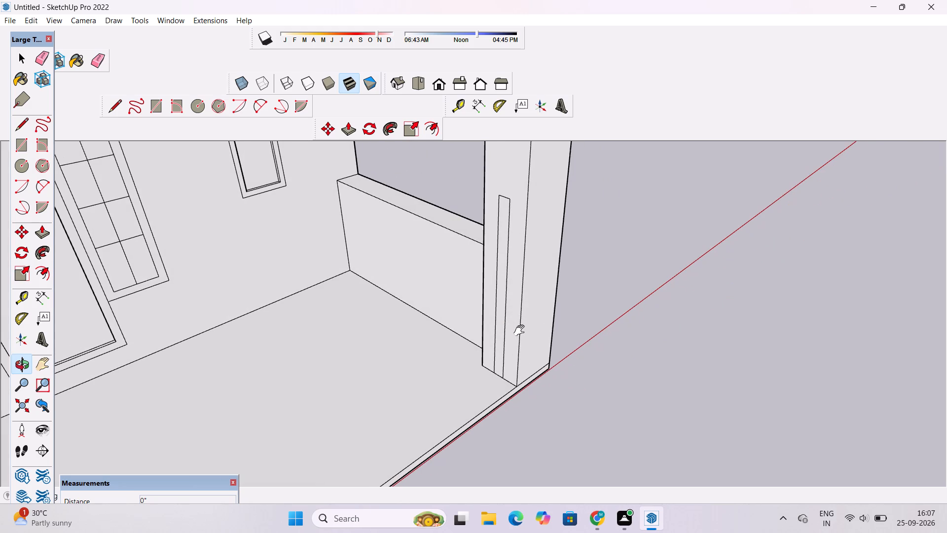
key("space")
scroll(490, 309, "up", 3)
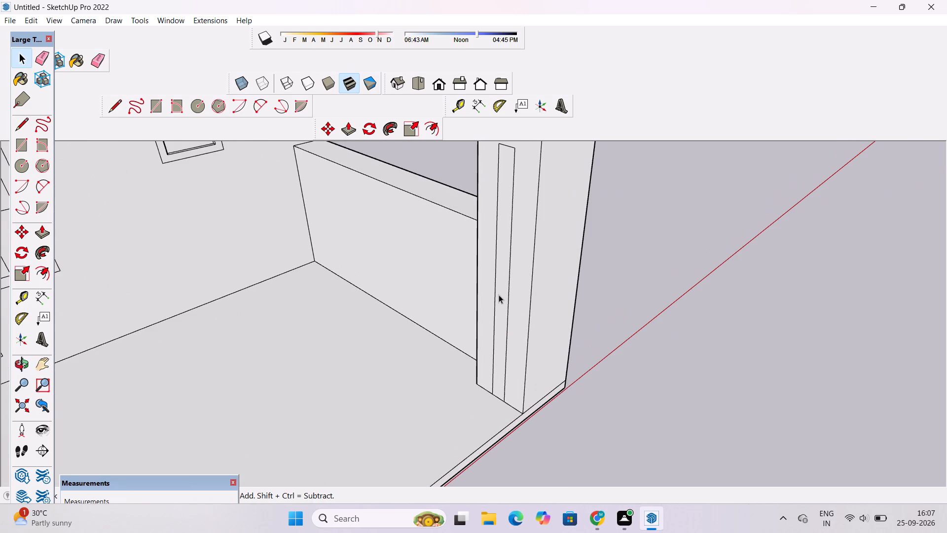
double_click(501, 291)
scroll(501, 291, "down", 3)
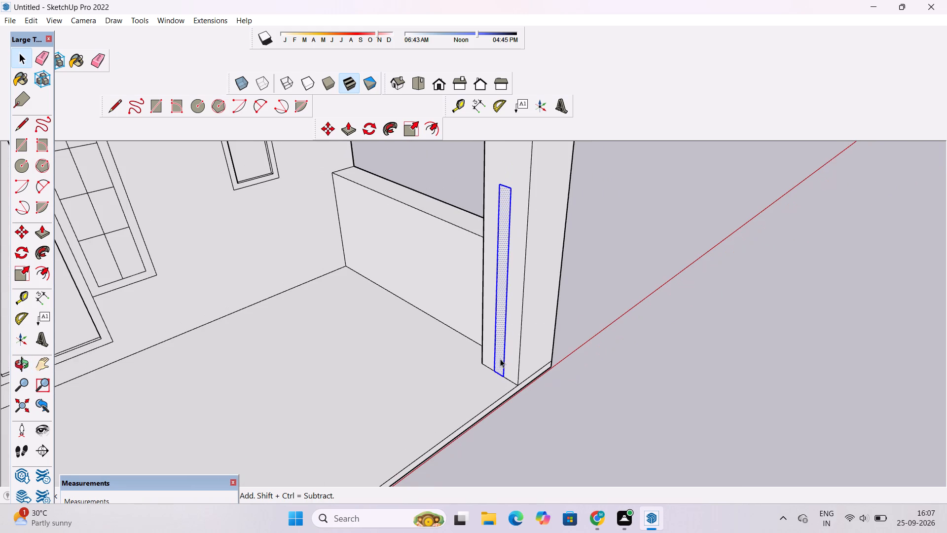
key("m")
scroll(507, 380, "up", 12)
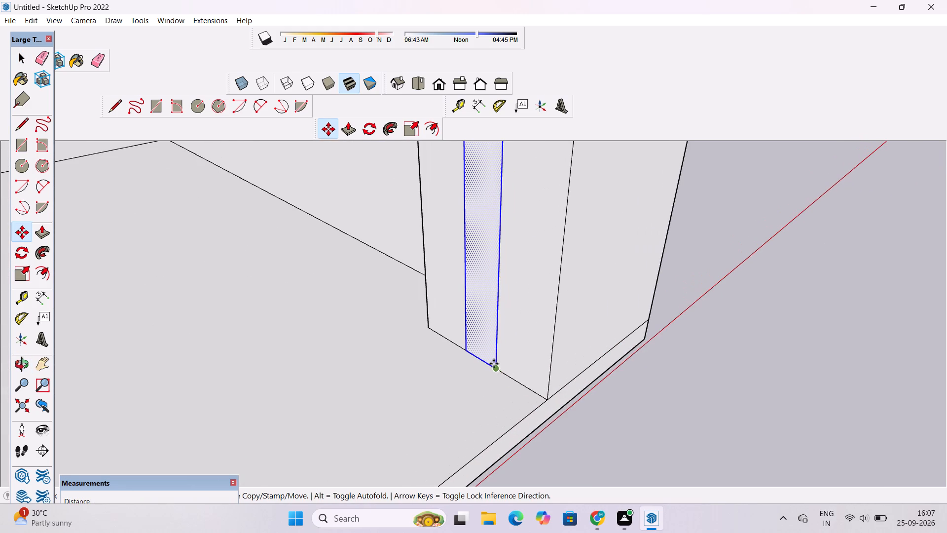
double_click(496, 370)
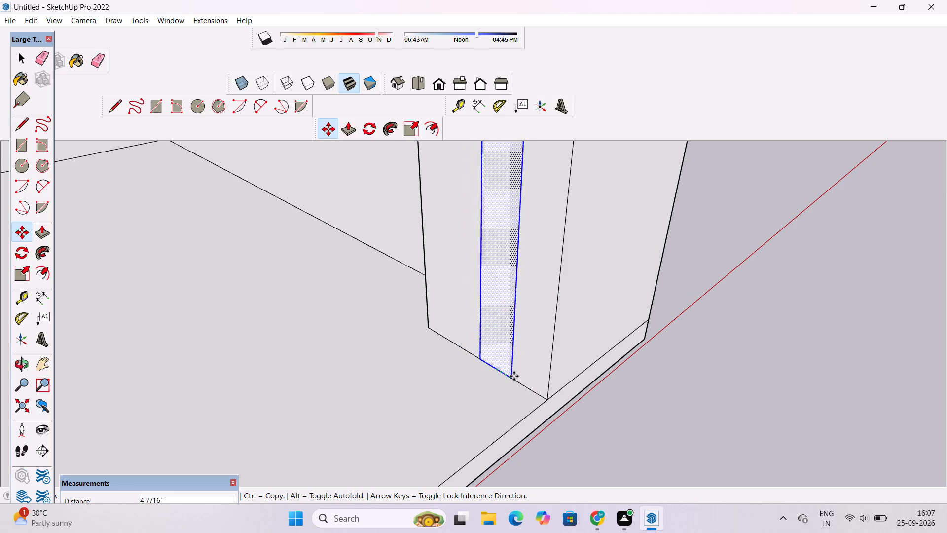
left_click(523, 381)
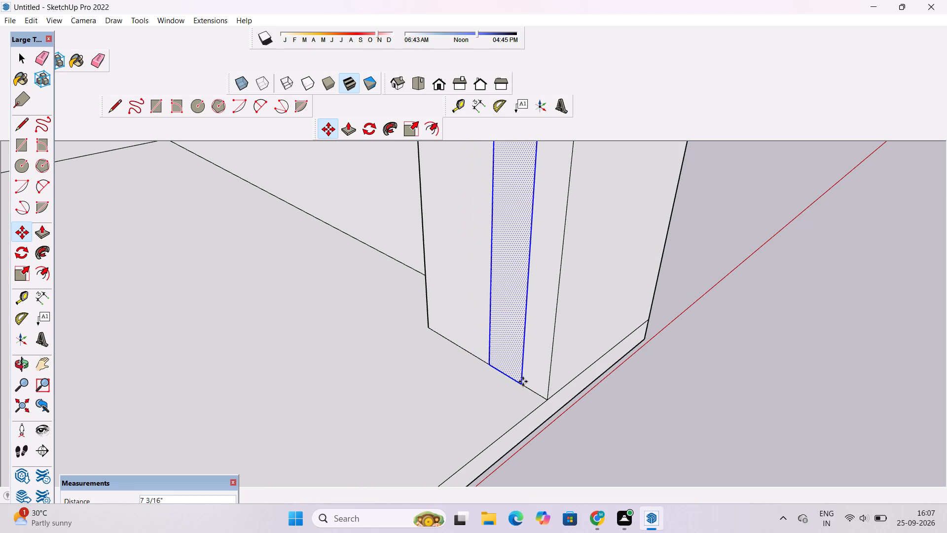
key("space")
Extrude the moved rectangle across the porch front to the opposite pillar, repeating the previous extrusion distance.
scroll(507, 389, "down", 16)
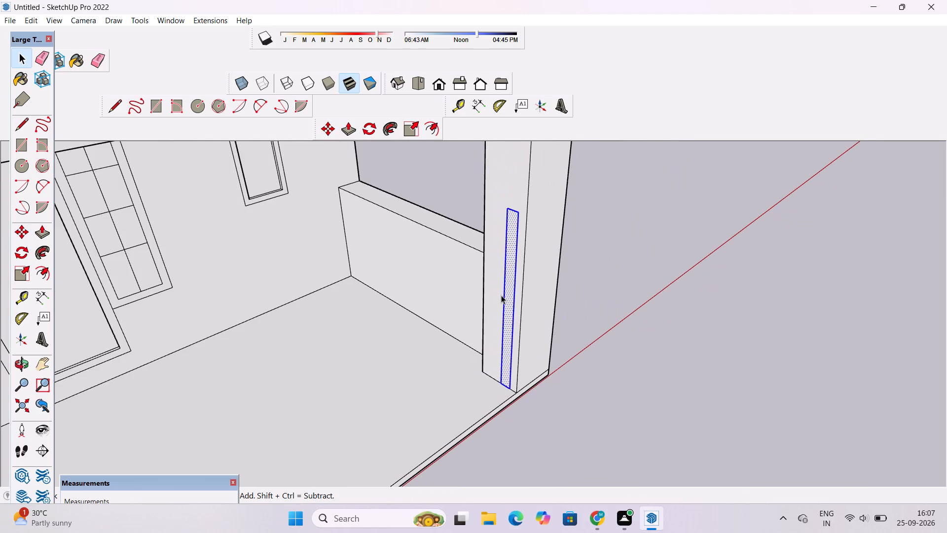
key("p")
double_click(509, 277)
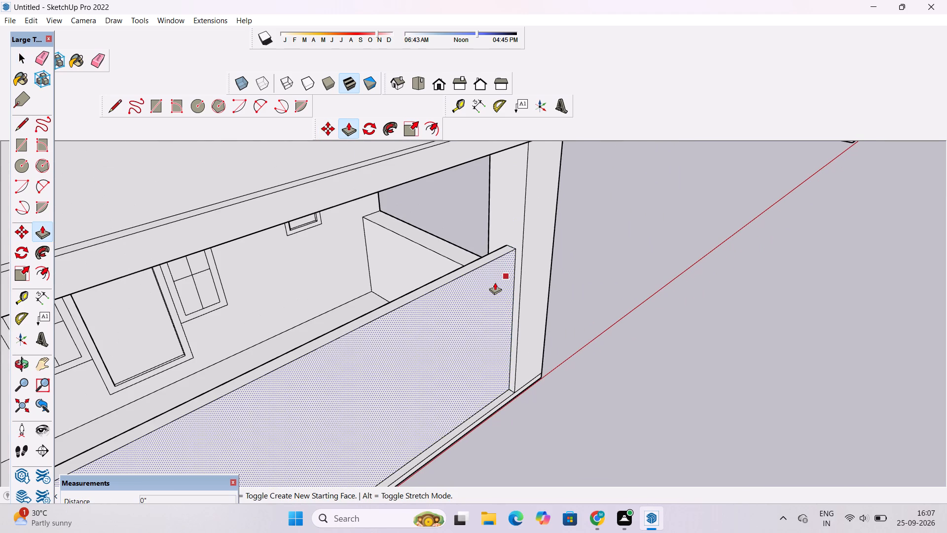
Examine the rebuilt porch front wall, its ends at both pillars and its base from several angles.
scroll(438, 319, "down", 6)
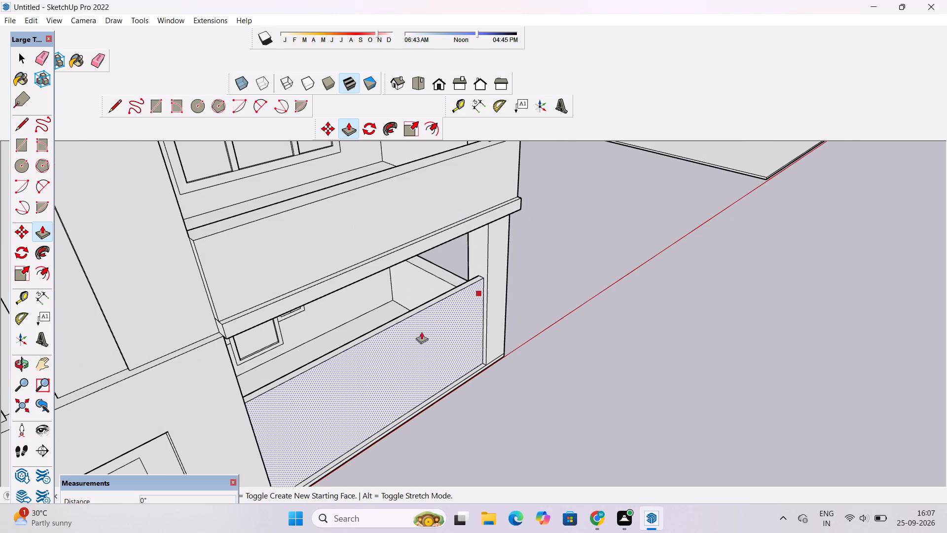
scroll(249, 410, "up", 2)
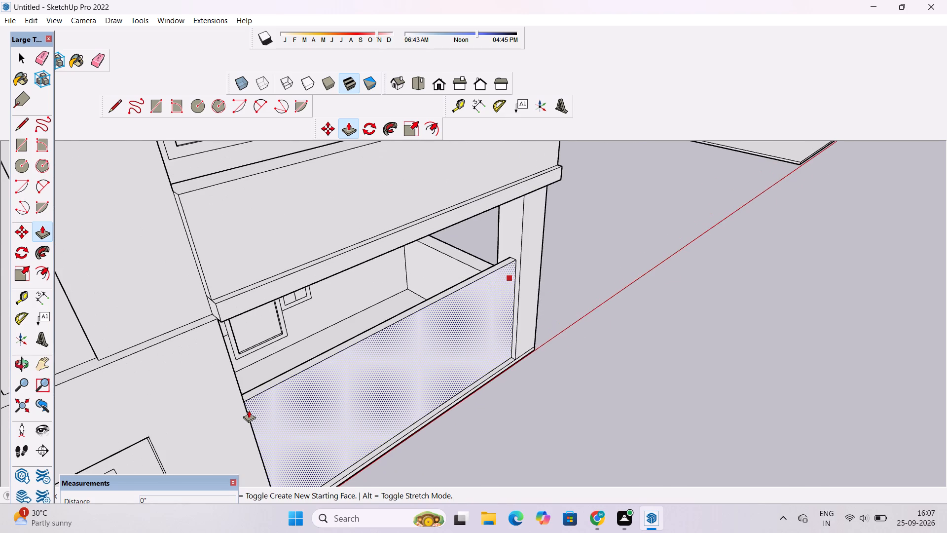
scroll(249, 410, "up", 3)
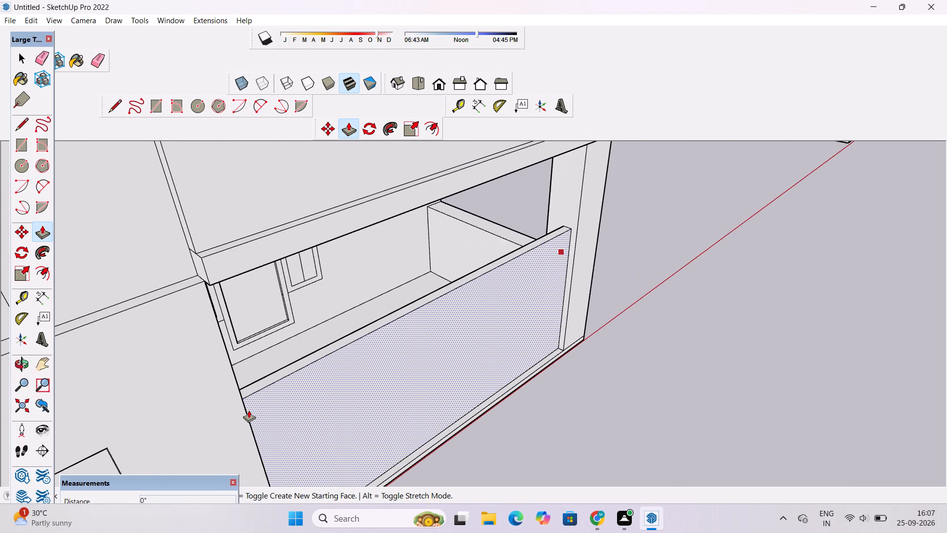
key("o")
left_click_drag(249, 410, 128, 374)
left_click_drag(129, 374, 197, 377, "shift")
left_click_drag(285, 378, 248, 366)
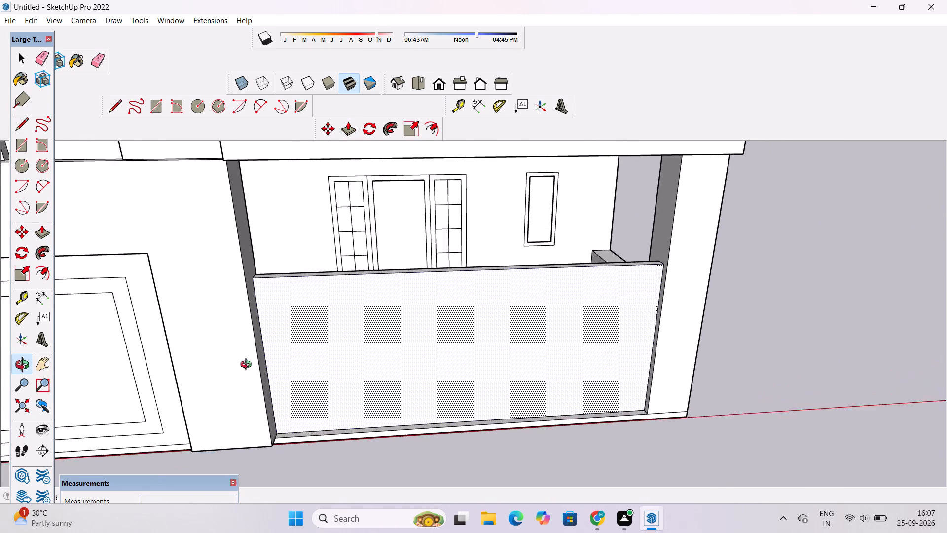
left_click_drag(248, 366, 225, 361)
scroll(244, 283, "up", 5)
left_click_drag(252, 282, 199, 326, "shift")
left_click_drag(199, 326, 164, 336)
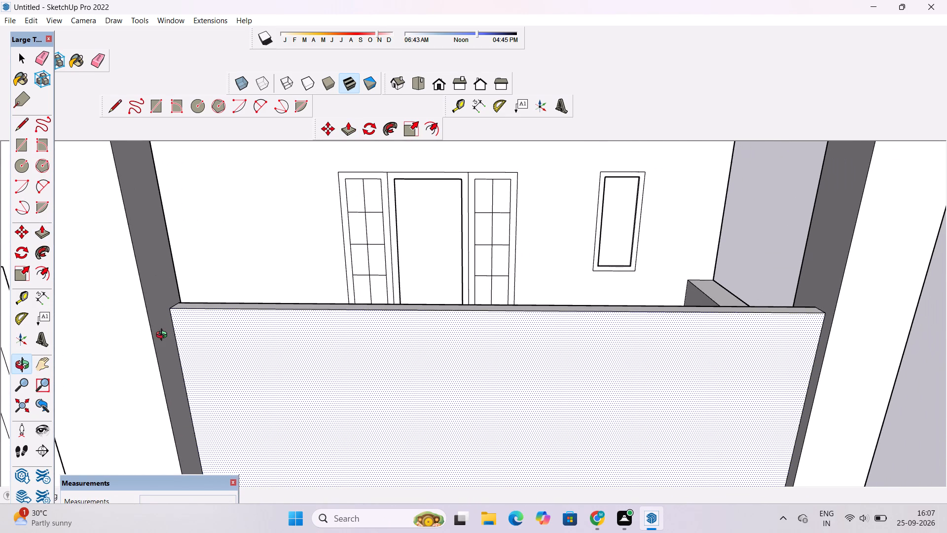
key("space")
scroll(194, 332, "down", 7)
scroll(241, 328, "up", 1)
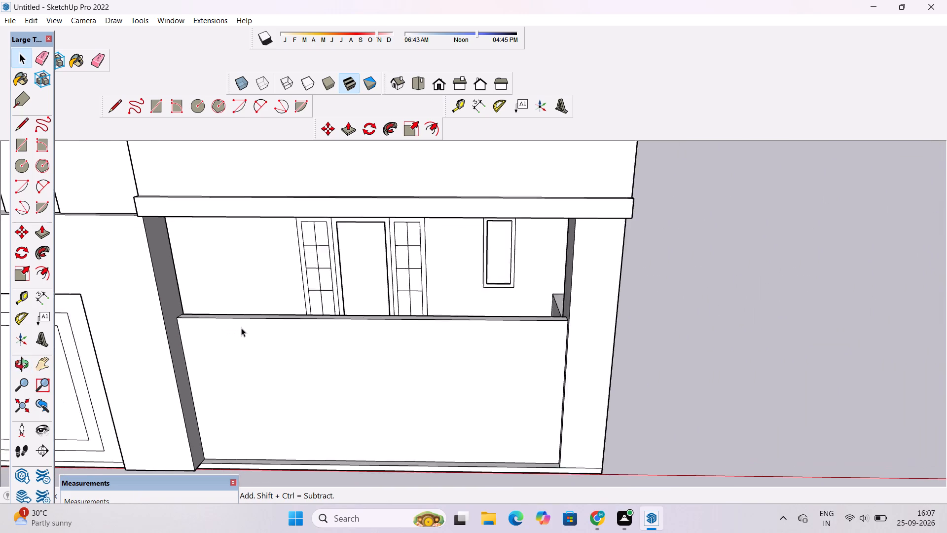
scroll(241, 328, "up", 2)
scroll(301, 332, "down", 3)
key("o")
scroll(302, 332, "down", 3)
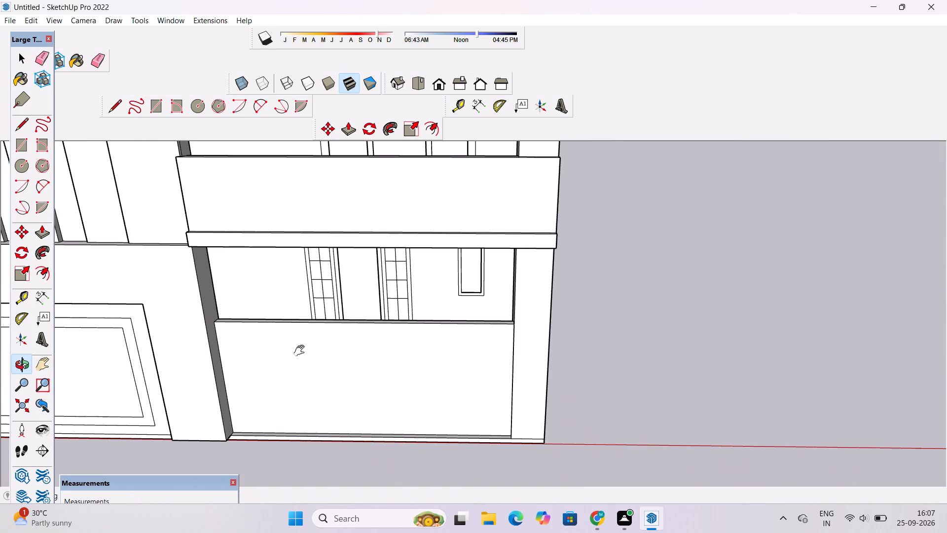
left_click_drag(301, 351, 340, 347, "shift")
left_click(340, 347, "shift")
left_click_drag(346, 372, 355, 344)
left_click_drag(346, 355, 369, 349, "shift")
left_click_drag(365, 377, 383, 364)
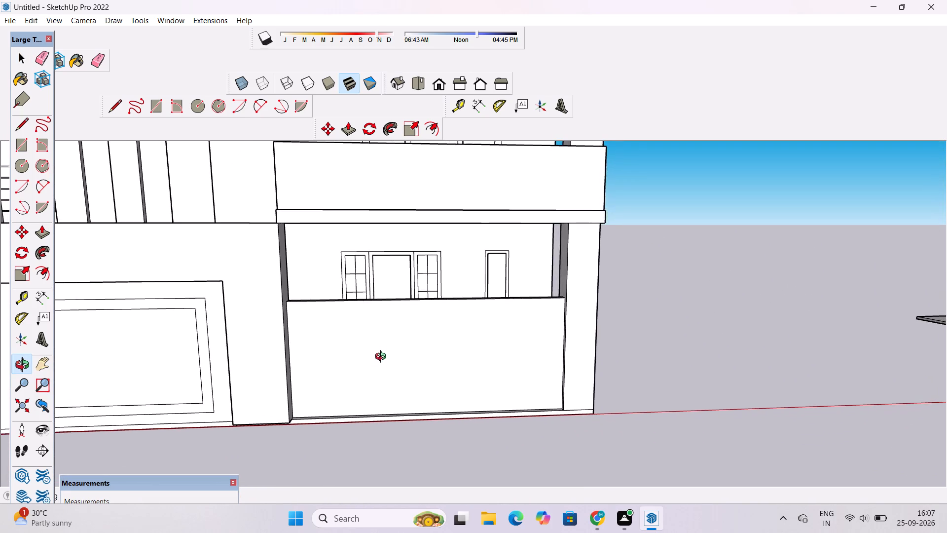
scroll(383, 355, "down", 4)
left_click_drag(409, 359, 412, 432)
scroll(424, 414, "up", 6)
left_click_drag(424, 404, 390, 407, "shift")
left_click_drag(387, 408, 385, 415)
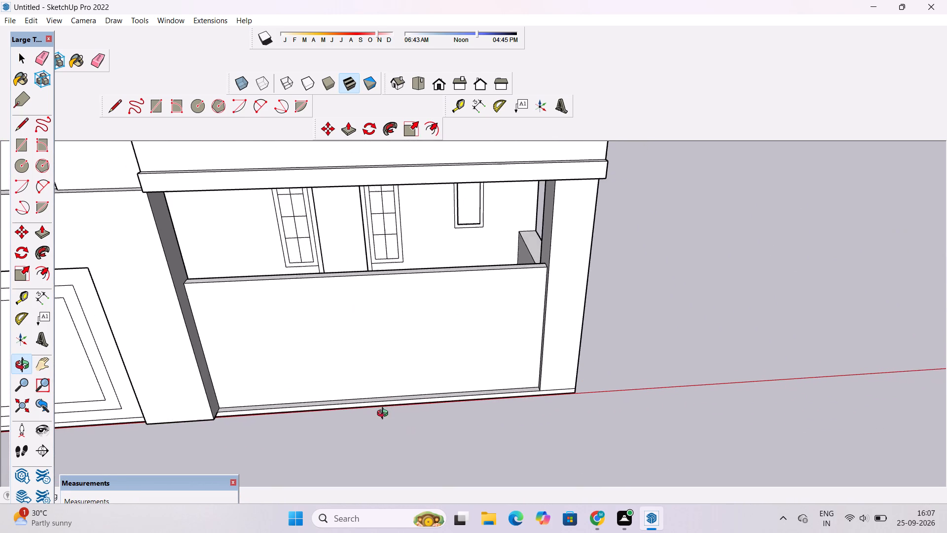
left_click_drag(385, 415, 383, 419)
left_click(383, 419)
Draw a narrow upright rectangle about 4 1/4" by 12' 2 1/2" at the middle of the porch front wall's outer face.
scroll(382, 419, "up", 2)
left_click_drag(382, 419, 382, 399, "shift")
left_click_drag(380, 400, 375, 414)
left_click_drag(370, 417, 358, 440)
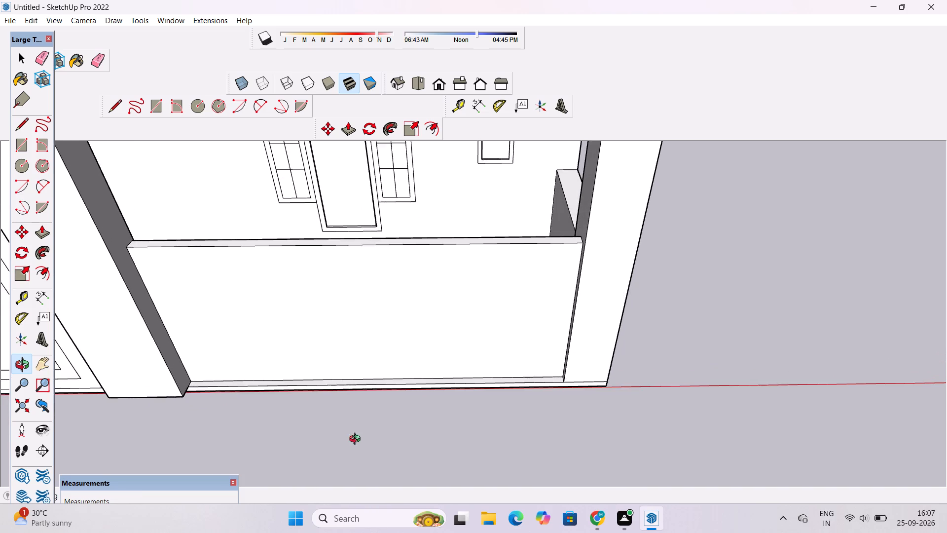
scroll(358, 390, "up", 2)
left_click_drag(362, 388, 390, 382, "shift")
key("r")
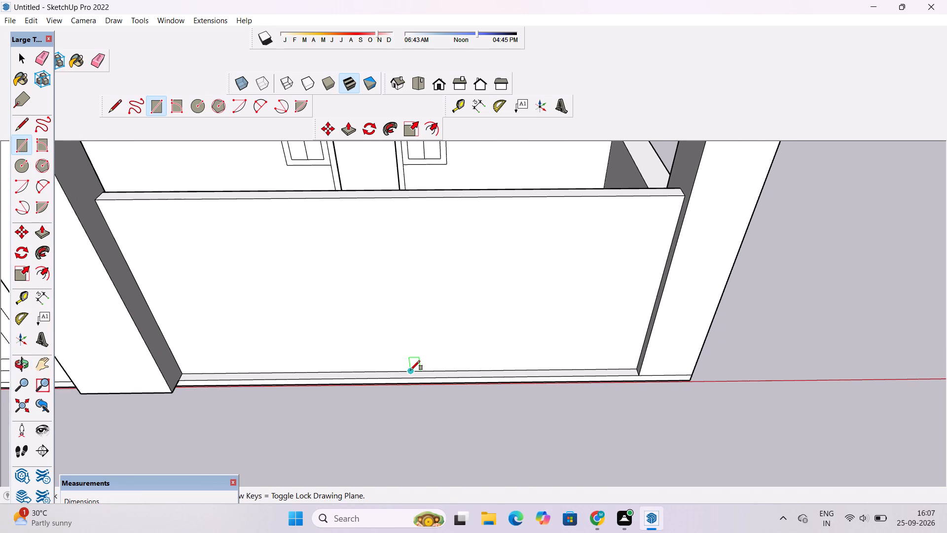
left_click(410, 370)
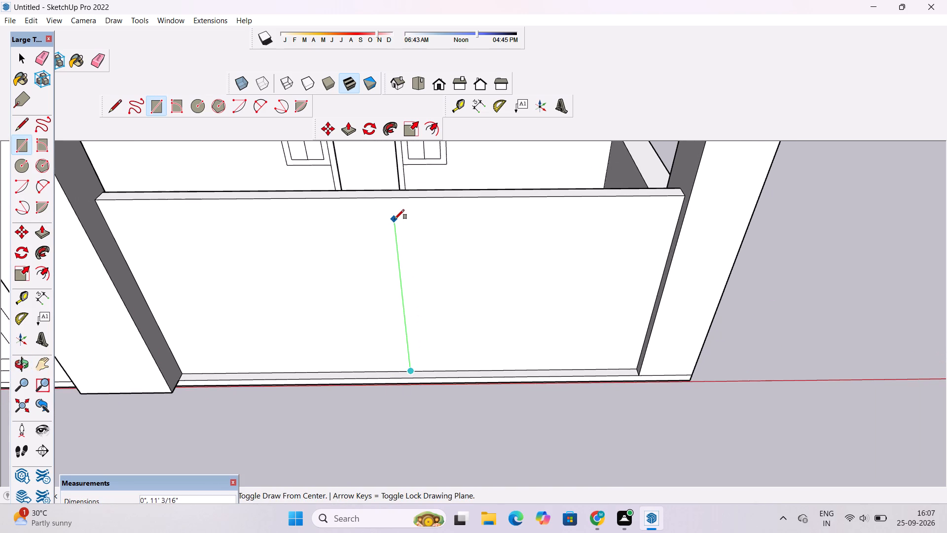
scroll(395, 219, "down", 1)
scroll(395, 219, "up", 1)
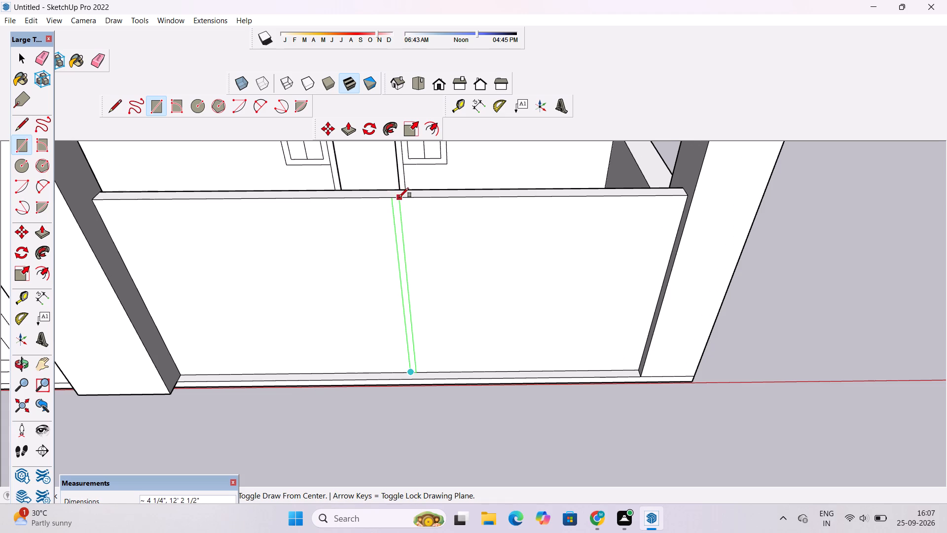
scroll(399, 197, "up", 2)
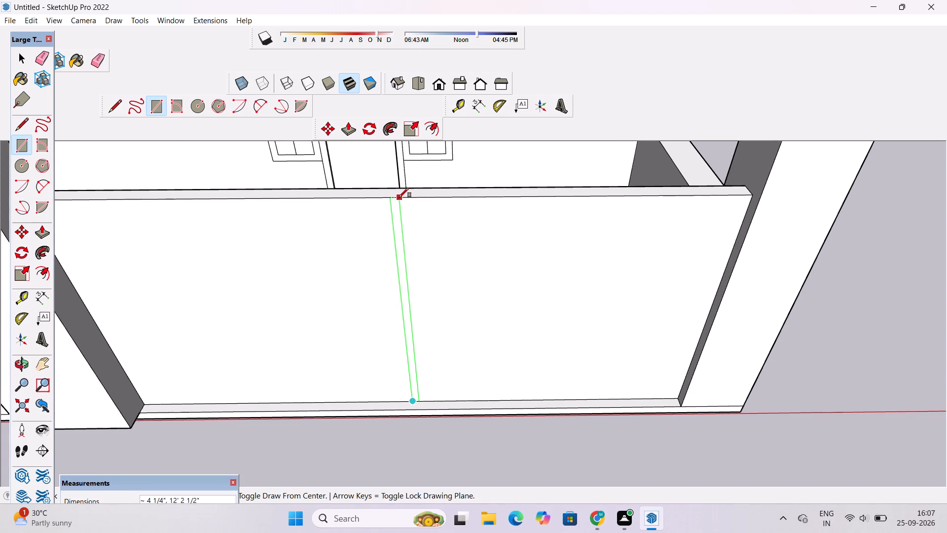
double_click(399, 197)
key("space")
Examine the porch front wall with its central vertical strip from the front and at slight angles.
key("o")
scroll(393, 216, "down", 1)
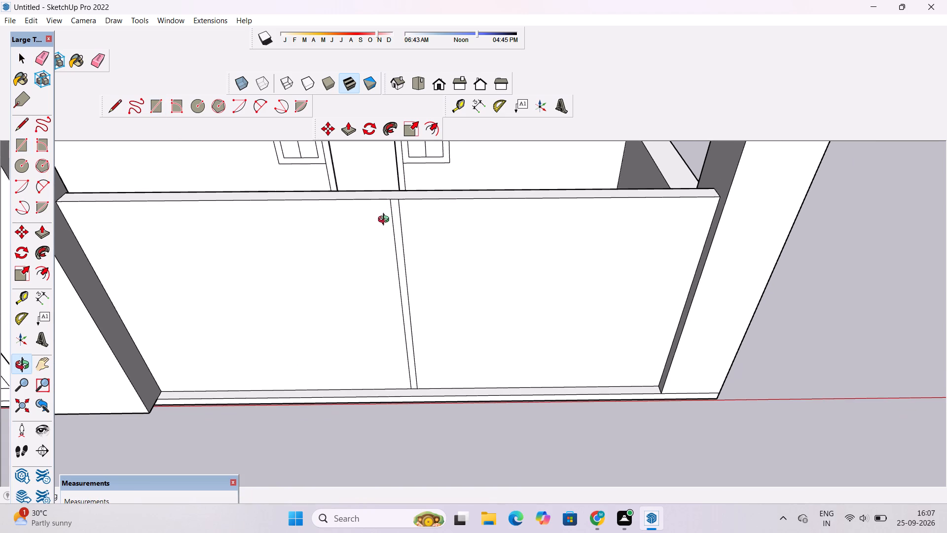
left_click_drag(374, 242, 374, 268, "shift")
left_click(374, 268, "shift")
left_click_drag(379, 307, 384, 283)
scroll(384, 278, "down", 2)
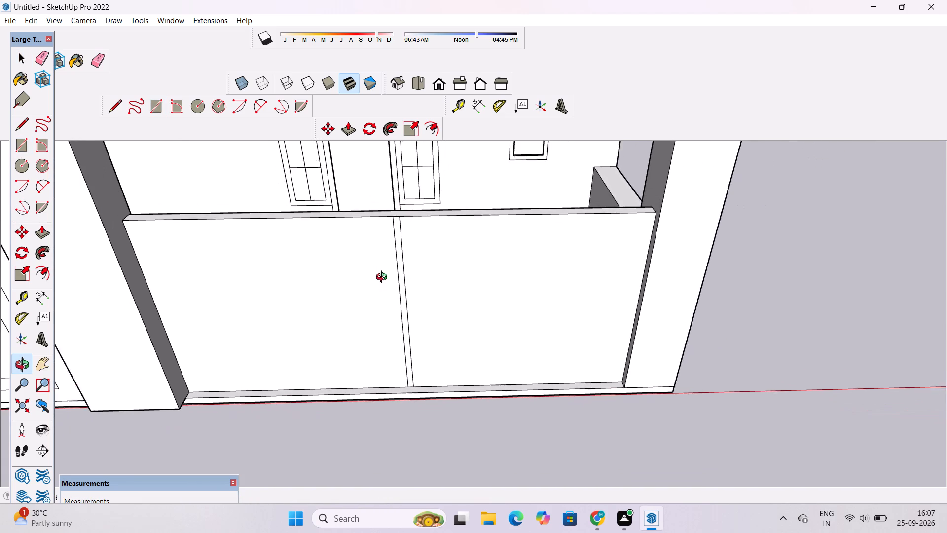
scroll(384, 278, "down", 1)
left_click_drag(384, 278, 372, 288, "shift")
left_click_drag(367, 300, 372, 279)
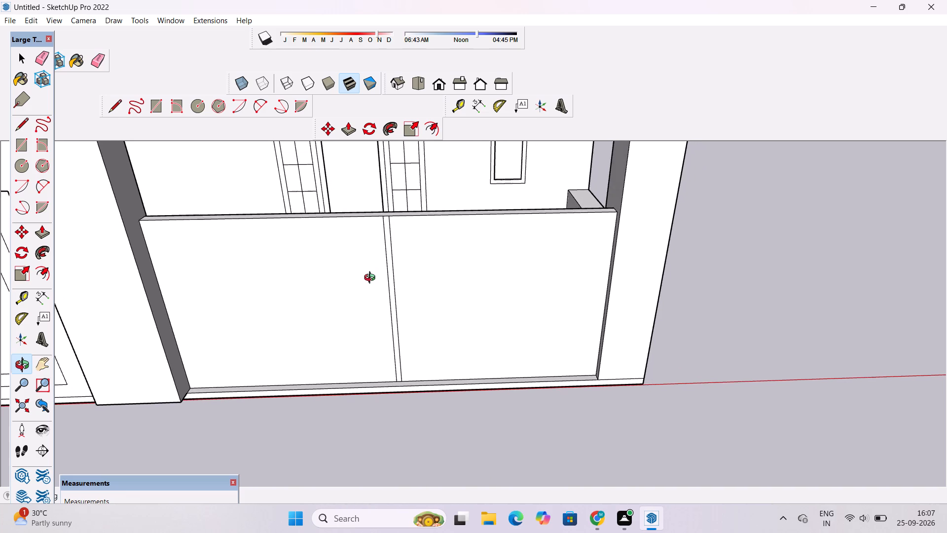
scroll(372, 279, "down", 1)
left_click_drag(371, 286, 374, 276, "shift")
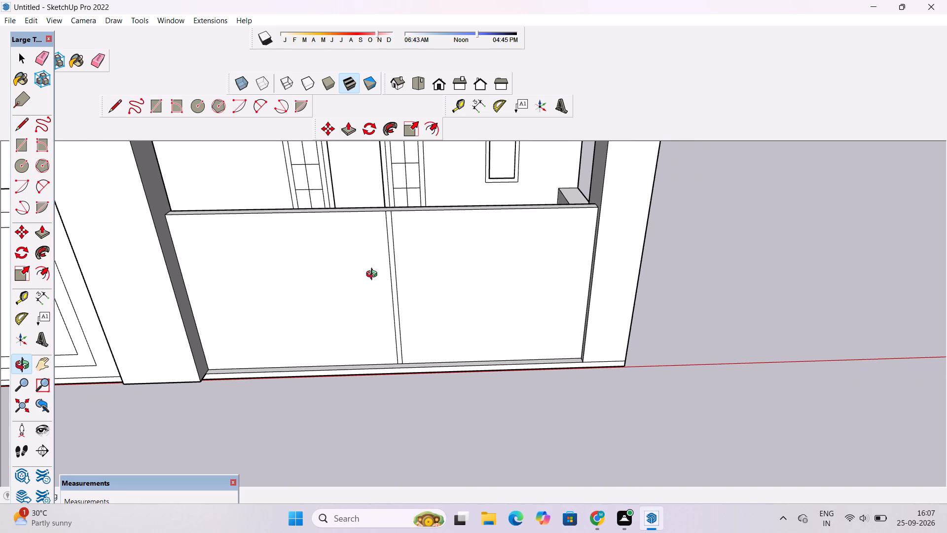
scroll(374, 275, "up", 1)
scroll(373, 275, "down", 1)
left_click(373, 275, "shift")
left_click(370, 291)
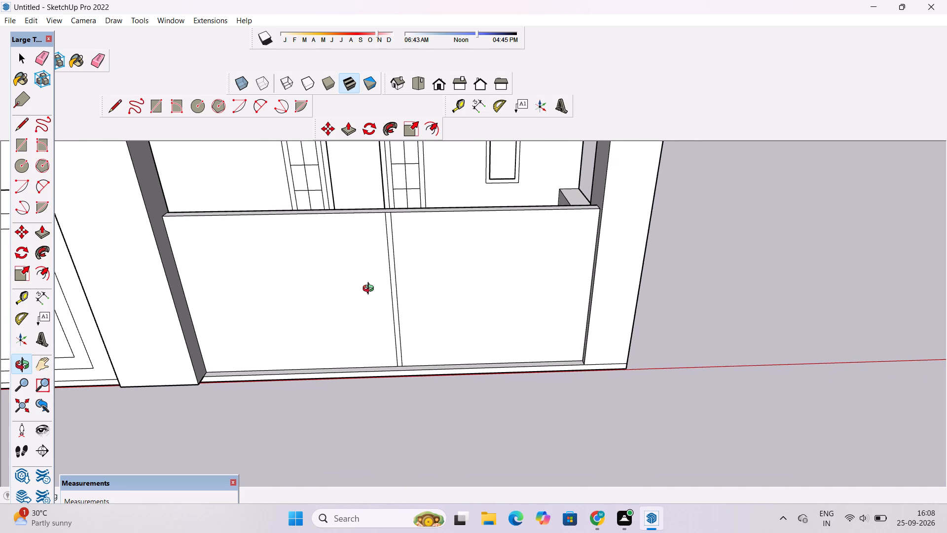
left_click(370, 289, "shift")
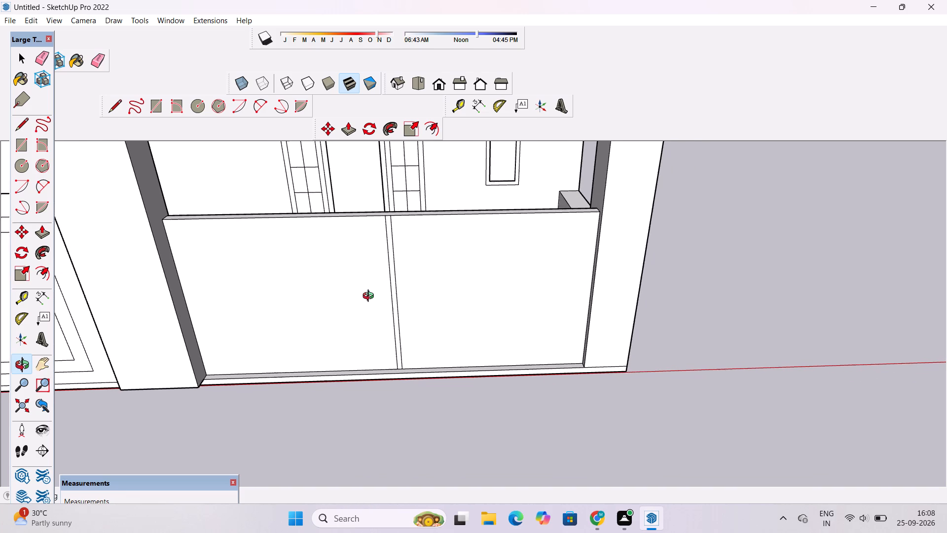
left_click(370, 297)
left_click(373, 297)
scroll(373, 297, "up", 2)
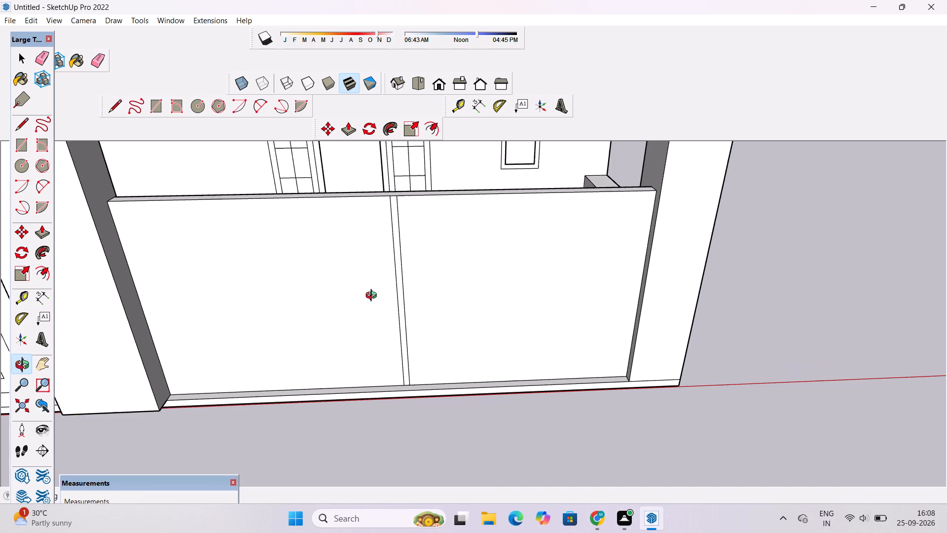
left_click_drag(373, 296, 364, 301, "shift")
left_click_drag(364, 301, 380, 289)
left_click(380, 289)
left_click_drag(381, 290, 379, 293, "shift")
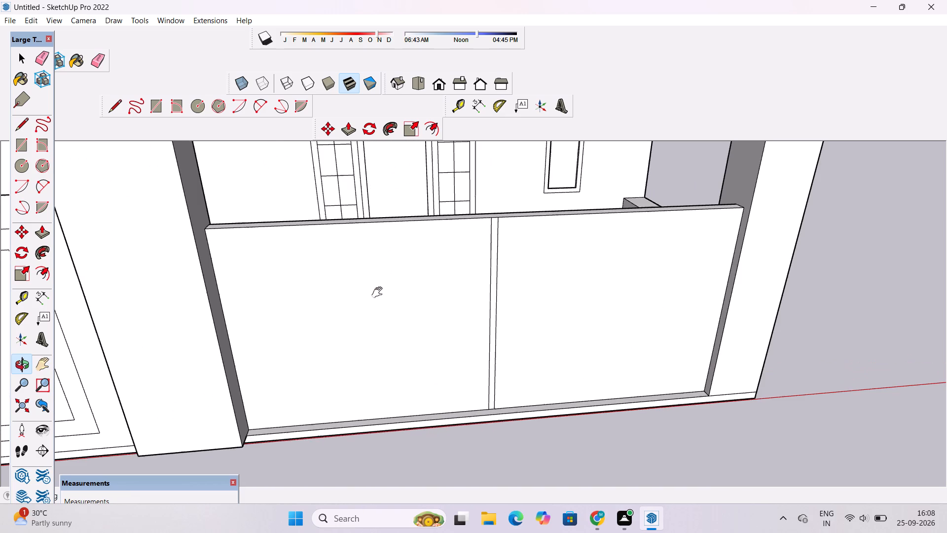
left_click_drag(379, 293, 372, 298, "shift")
scroll(371, 298, "down", 1)
scroll(383, 297, "up", 1)
left_click_drag(391, 294, 371, 303, "shift")
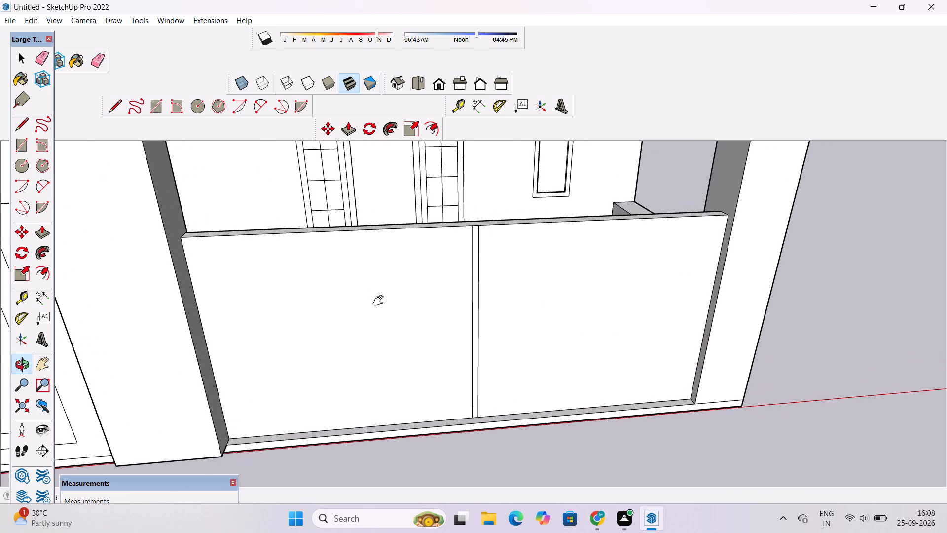
Examine the porch front wall's two blank panels and central vertical strip from the front, near and far.
scroll(383, 300, "up", 2)
left_click(384, 300, "shift")
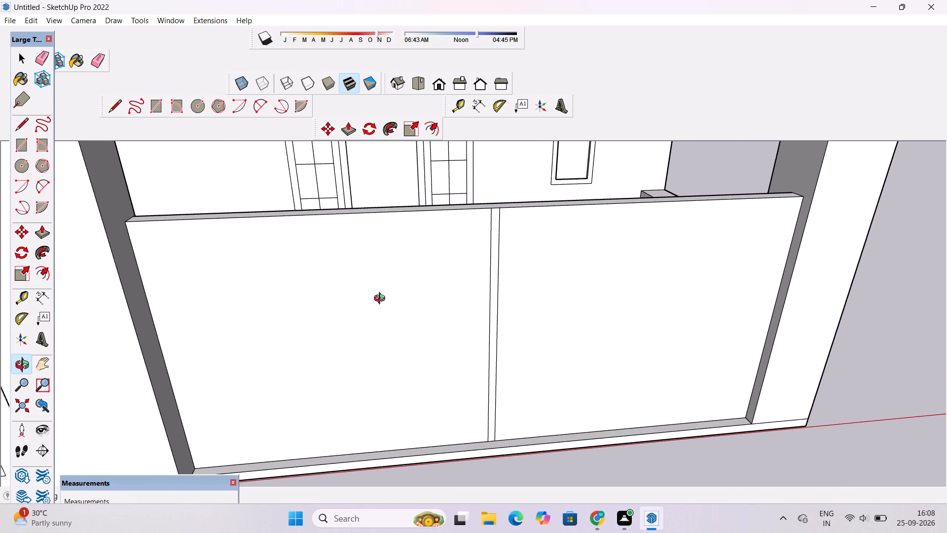
scroll(382, 300, "down", 4)
left_click_drag(384, 298, 367, 302, "shift")
scroll(367, 302, "down", 1)
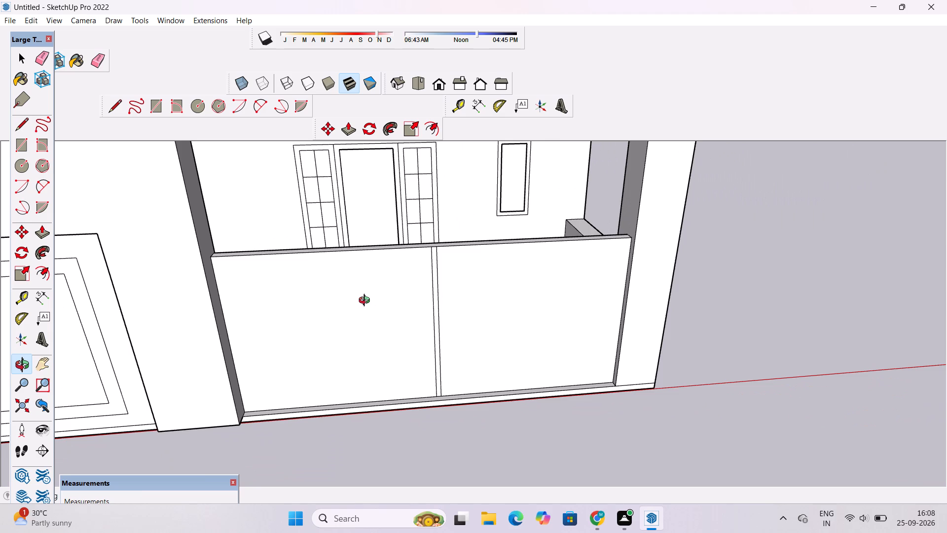
scroll(366, 302, "down", 1)
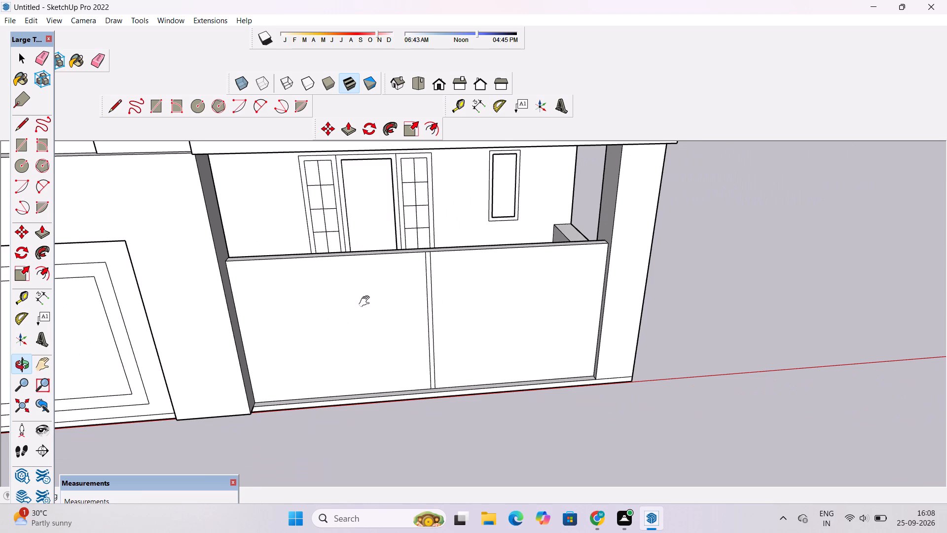
left_click(366, 302, "shift")
left_click(366, 302, "shift")
scroll(364, 305, "down", 2)
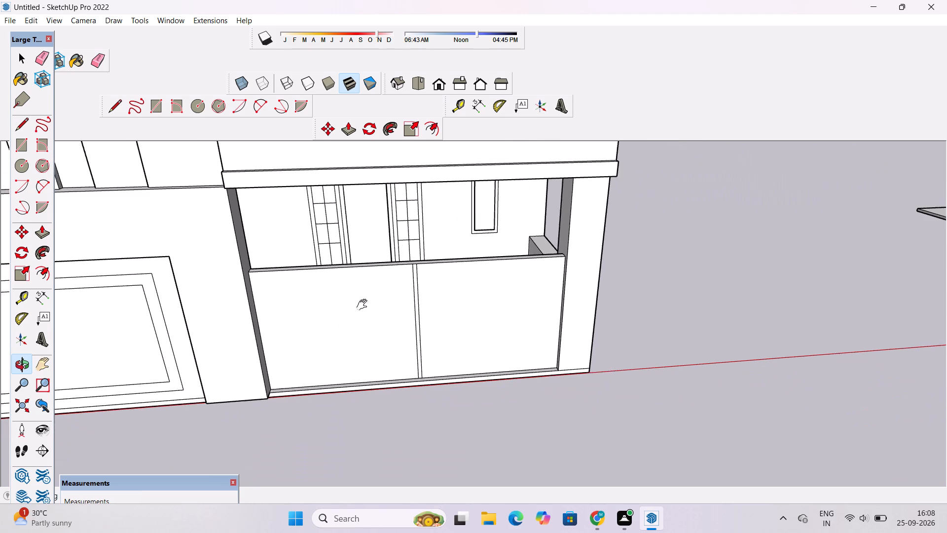
left_click_drag(365, 305, 376, 302, "shift")
scroll(376, 302, "down", 1)
left_click_drag(378, 299, 371, 303, "shift")
left_click_drag(377, 305, 401, 301)
left_click_drag(401, 301, 403, 294)
left_click_drag(401, 297, 401, 289)
left_click_drag(401, 289, 402, 289, "shift")
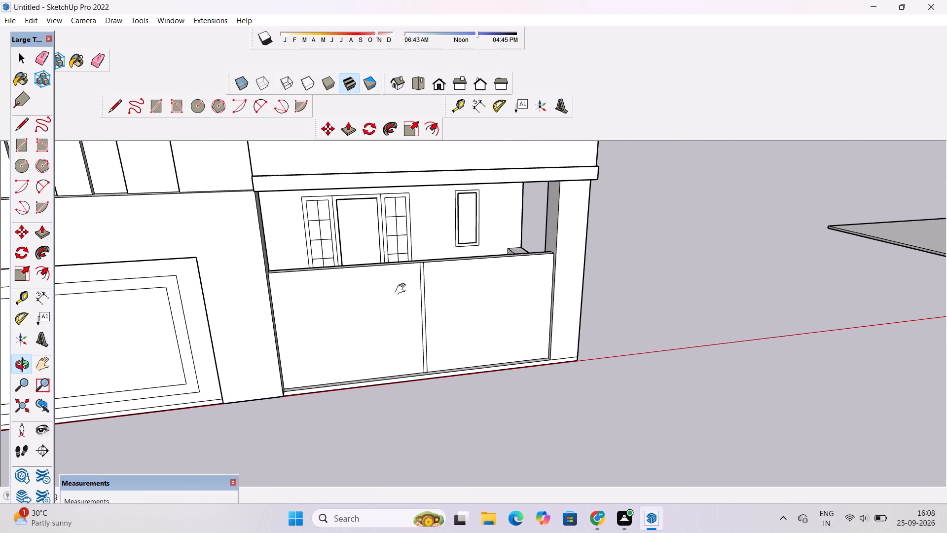
left_click_drag(402, 289, 403, 297, "shift")
left_click_drag(402, 304, 402, 290)
scroll(402, 288, "up", 5)
scroll(402, 288, "down", 5)
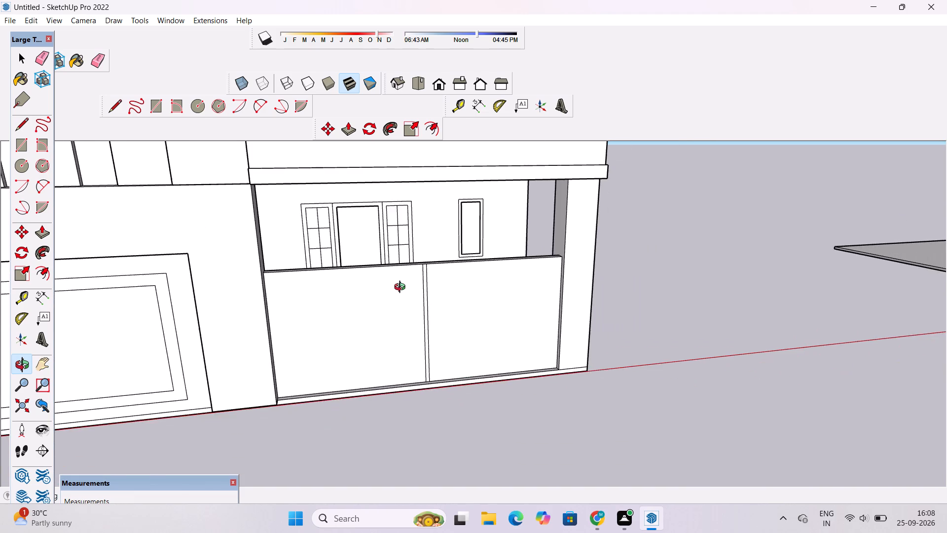
left_click_drag(403, 286, 361, 300)
left_click_drag(360, 302, 381, 274, "shift")
scroll(388, 274, "up", 1)
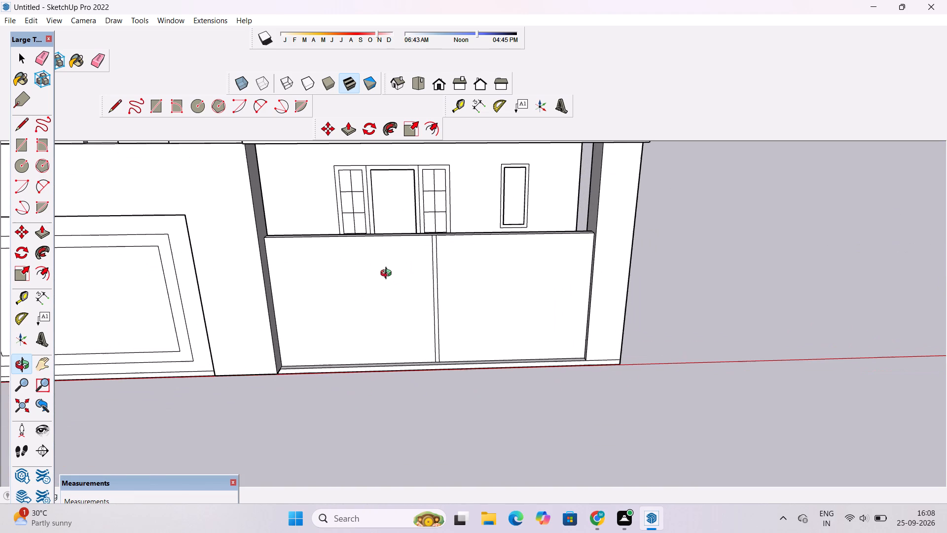
left_click_drag(385, 280, 399, 293, "shift")
scroll(399, 293, "down", 2)
left_click(399, 293)
scroll(399, 296, "up", 2)
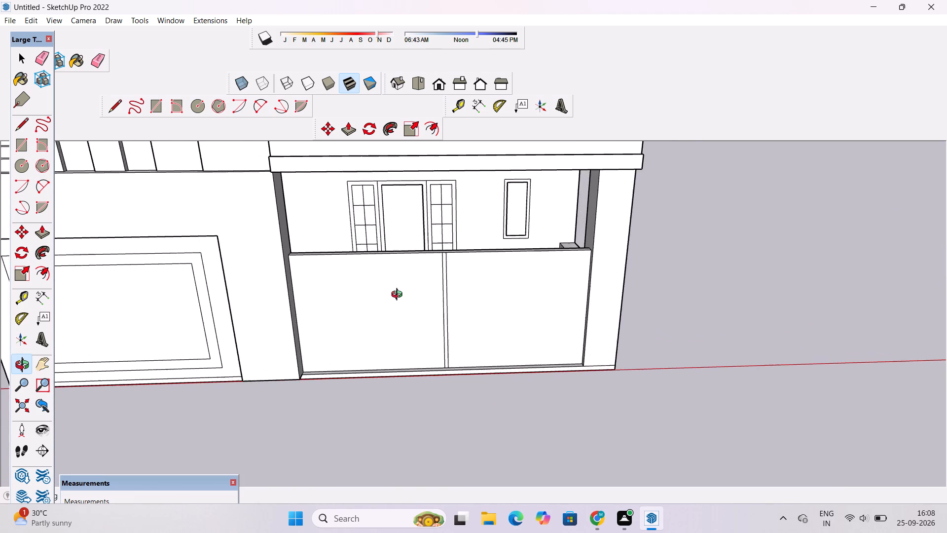
left_click_drag(399, 296, 399, 278)
left_click_drag(399, 277, 399, 292, "shift")
left_click_drag(393, 301, 396, 277)
scroll(396, 275, "down", 1)
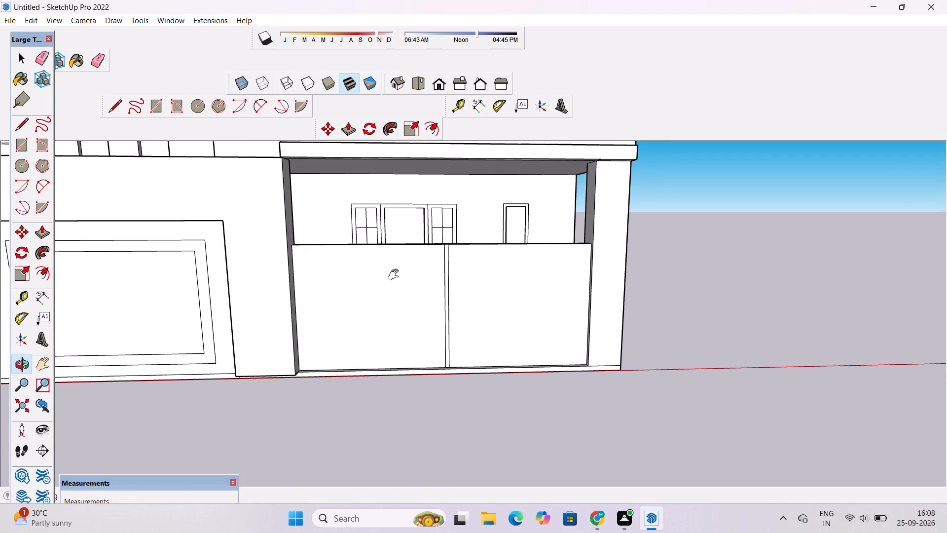
left_click_drag(396, 275, 405, 302, "shift")
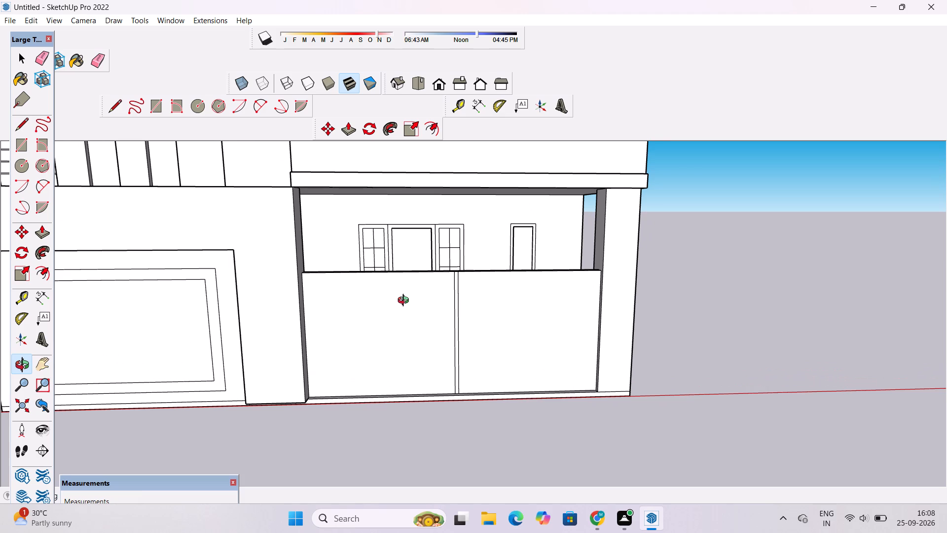
left_click(405, 302, "shift")
left_click(403, 305)
left_click_drag(403, 304, 403, 296)
left_click(403, 295)
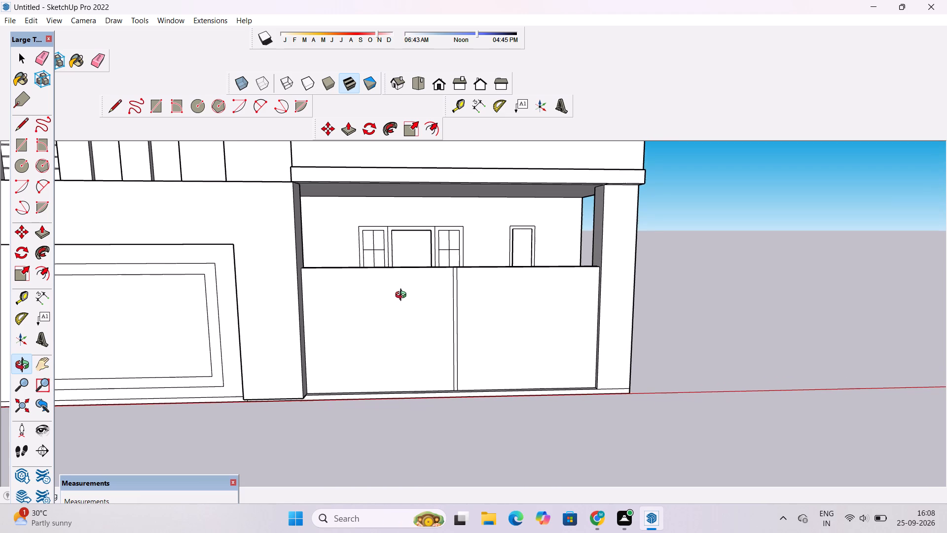
scroll(403, 295, "up", 2)
left_click_drag(403, 295, 403, 301, "shift")
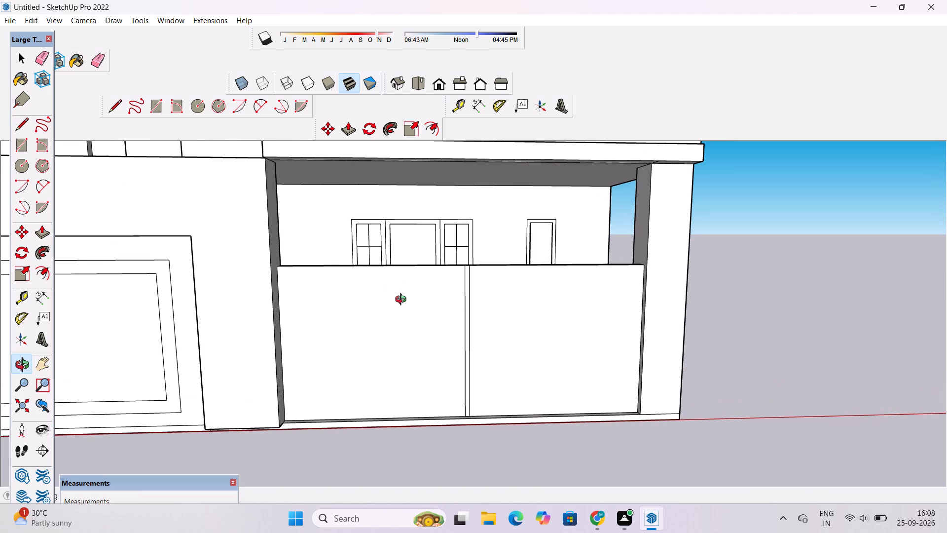
left_click_drag(403, 301, 403, 305, "shift")
left_click_drag(403, 305, 404, 300)
scroll(405, 293, "down", 1)
left_click(405, 293, "shift")
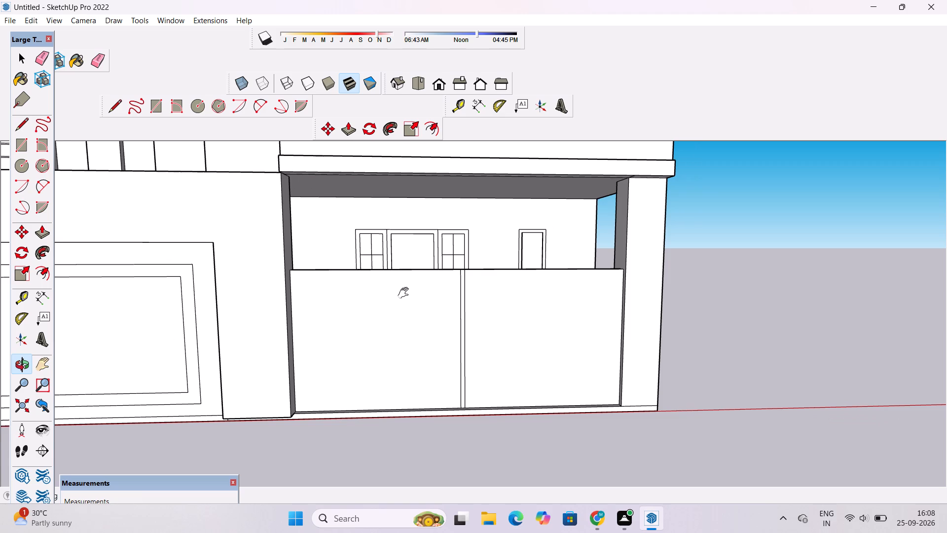
scroll(405, 293, "up", 4, "shift")
scroll(405, 293, "down", 3)
left_click_drag(405, 294, 405, 313)
left_click_drag(405, 314, 423, 282, "shift")
left_click_drag(423, 282, 422, 292)
left_click_drag(419, 299, 423, 290)
left_click_drag(419, 304, 419, 322)
scroll(419, 314, "up", 1)
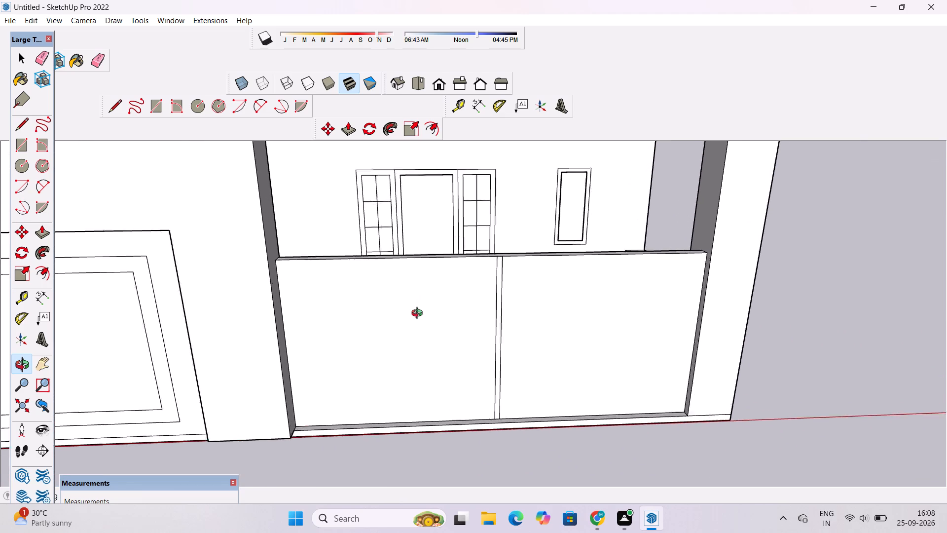
scroll(419, 314, "up", 3)
left_click_drag(419, 312, 419, 304, "shift")
scroll(419, 303, "up", 2)
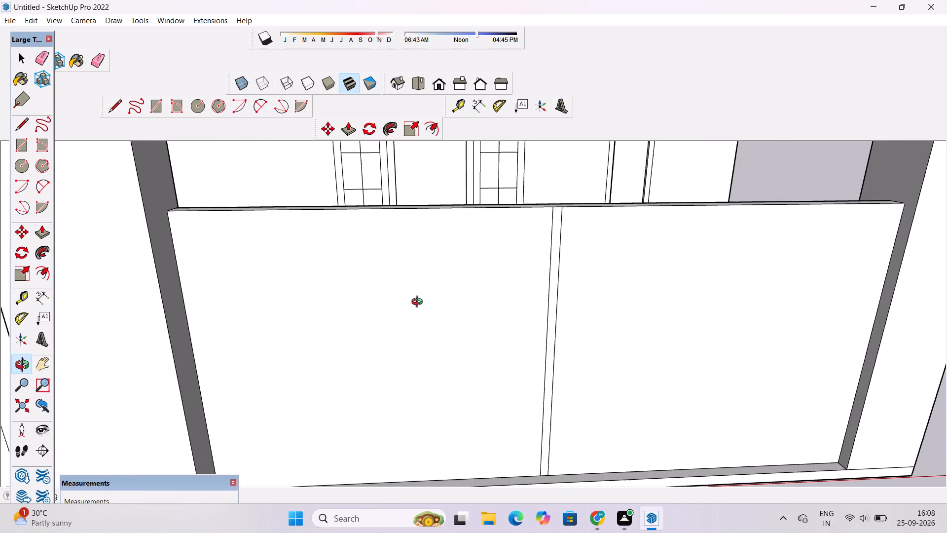
scroll(419, 303, "down", 3)
left_click_drag(422, 301, 381, 299, "shift")
left_click_drag(379, 306, 382, 295)
scroll(382, 293, "down", 1)
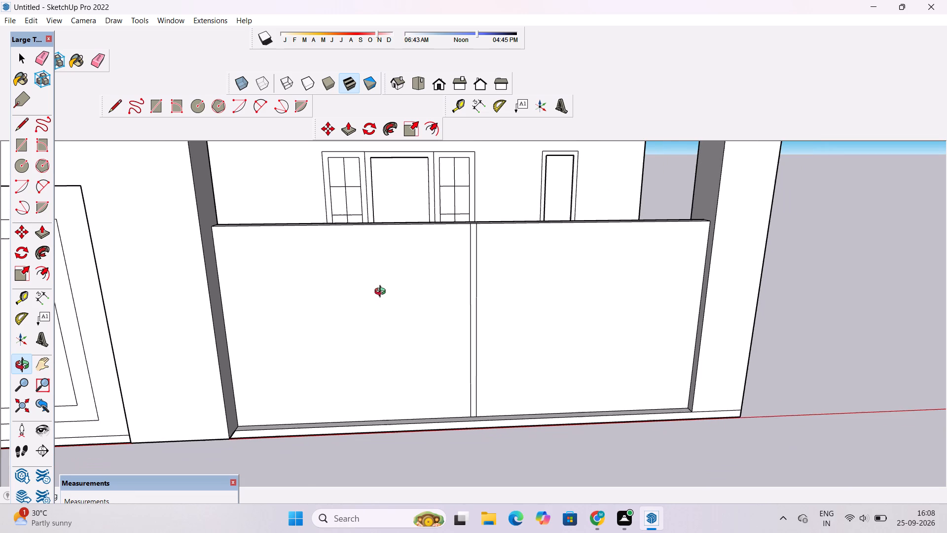
left_click(383, 294, "shift")
scroll(384, 297, "up", 3)
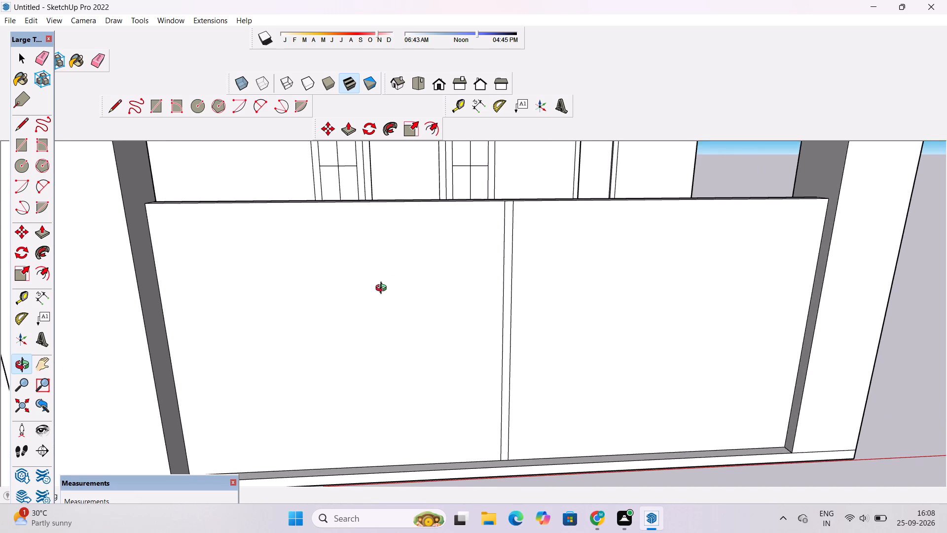
scroll(383, 289, "down", 2)
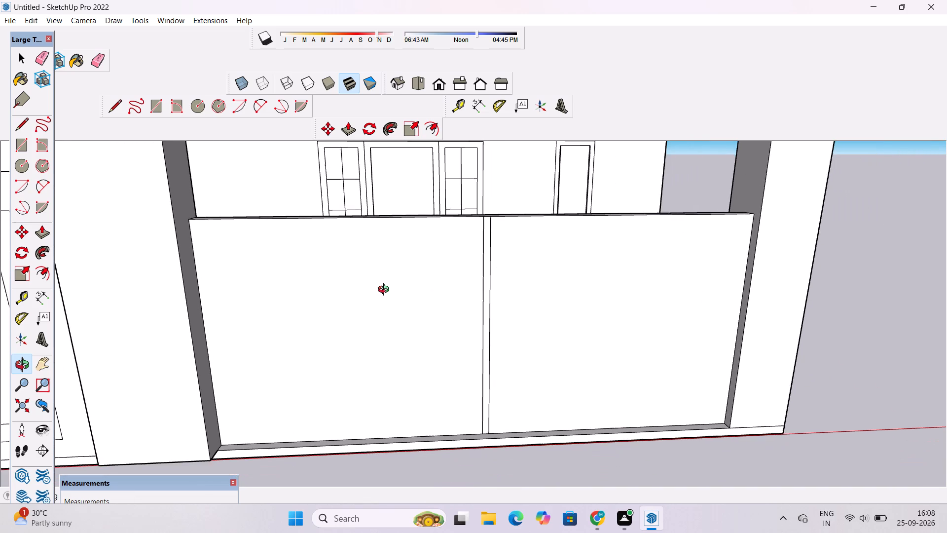
scroll(386, 291, "up", 2)
left_click_drag(387, 297, 397, 290, "shift")
scroll(397, 290, "up", 1)
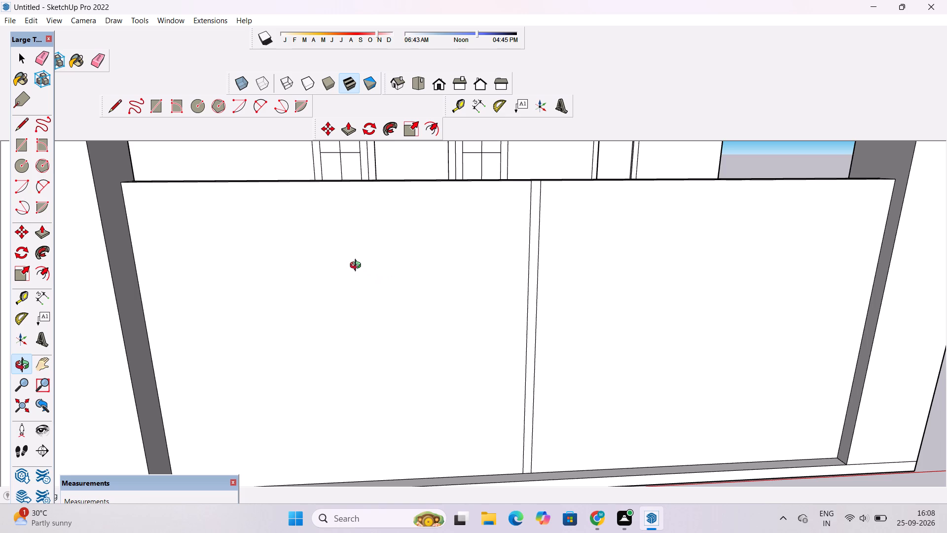
scroll(356, 264, "down", 3)
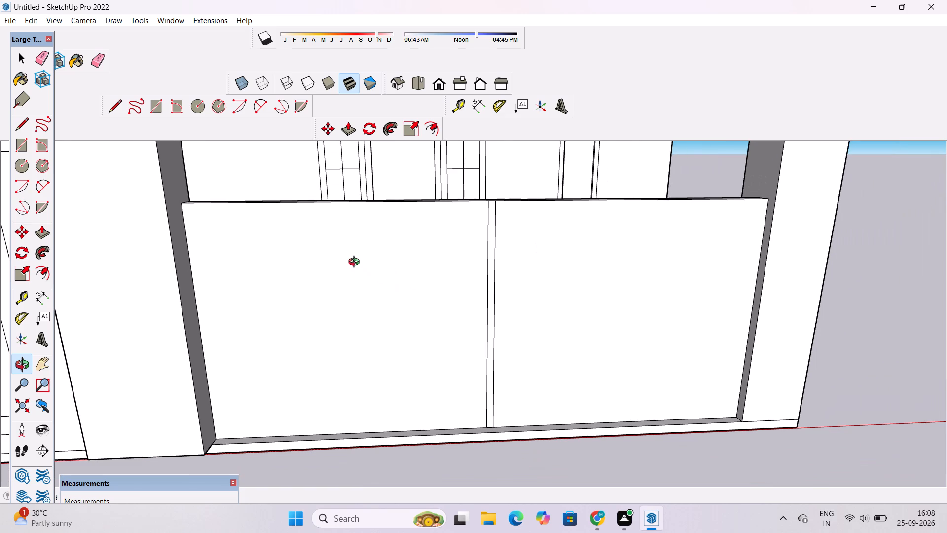
scroll(356, 263, "down", 2)
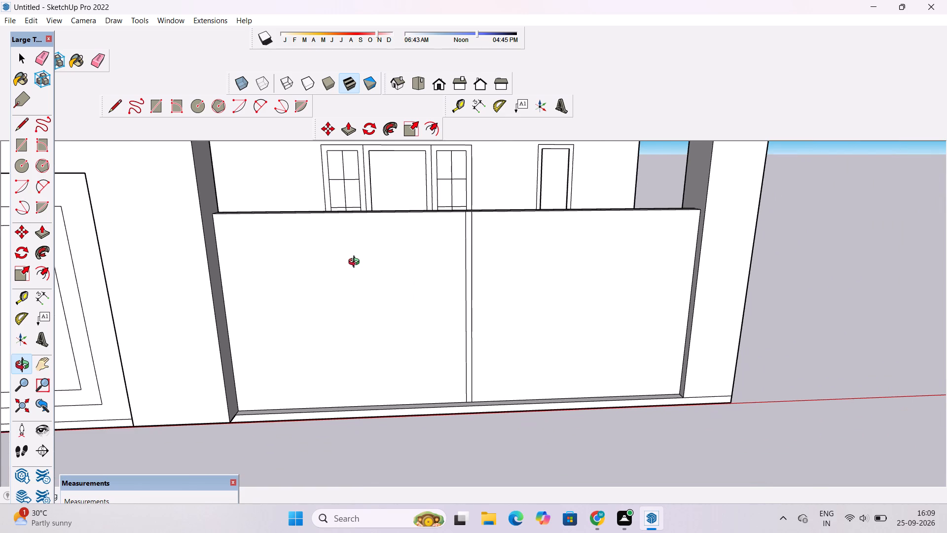
scroll(360, 248, "down", 2)
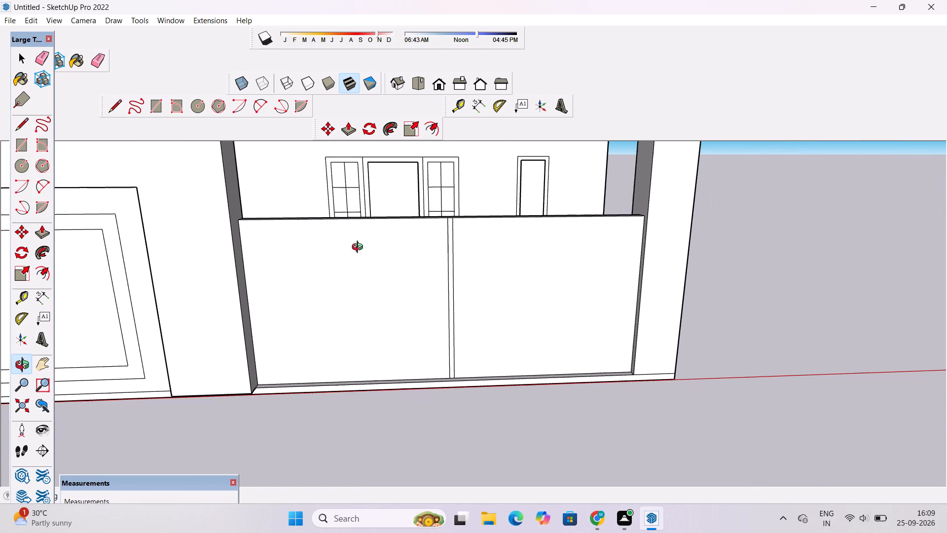
scroll(360, 248, "up", 2)
scroll(360, 248, "down", 2)
Examine the porch front wall alongside the neighbouring framed ground-floor opening and the pillar between them.
left_click_drag(364, 251, 455, 229, "shift")
scroll(455, 229, "down", 4)
left_click_drag(456, 230, 458, 258)
left_click_drag(458, 258, 493, 228, "shift")
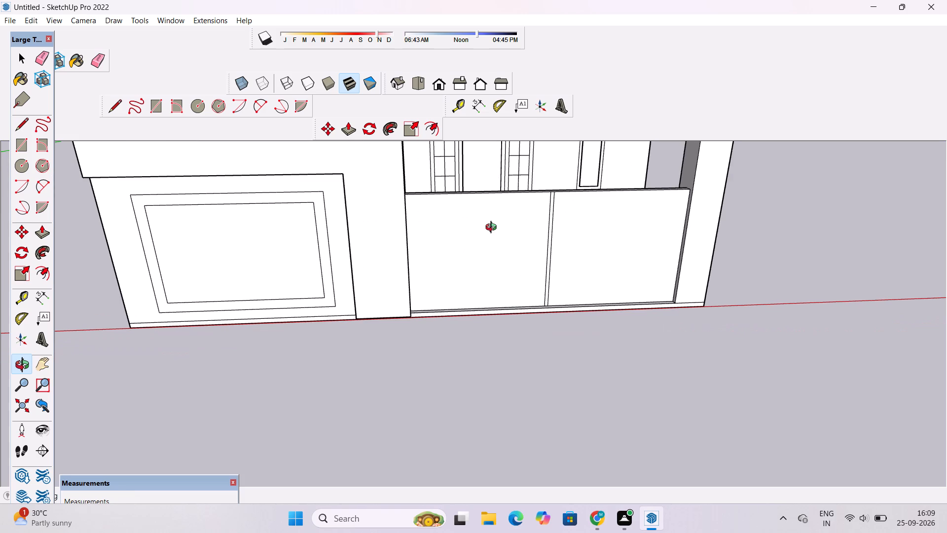
scroll(492, 226, "down", 3)
scroll(492, 226, "up", 8)
scroll(492, 226, "down", 4)
scroll(491, 224, "up", 1)
scroll(490, 223, "down", 3)
left_click_drag(485, 225, 512, 180, "shift")
left_click_drag(508, 237, 512, 219)
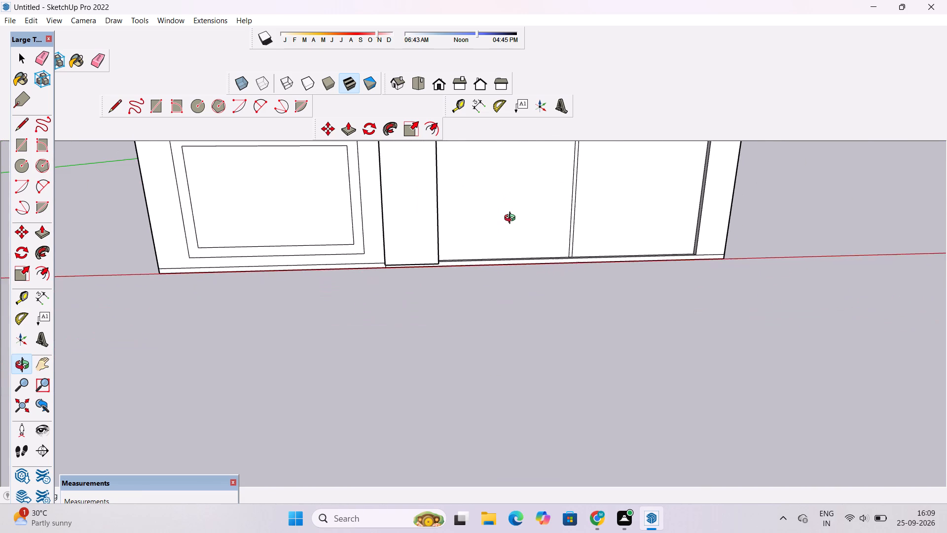
left_click_drag(512, 219, 515, 238, "shift")
scroll(514, 232, "up", 3)
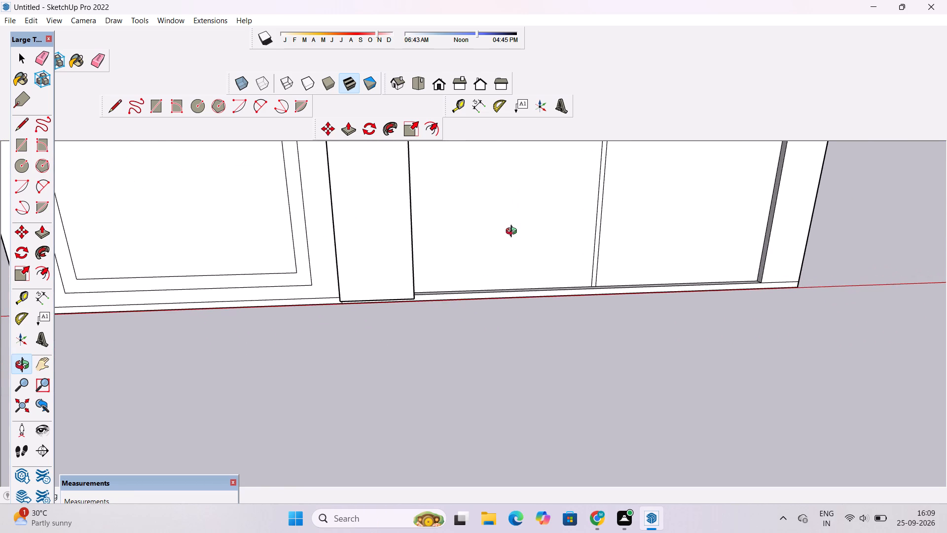
left_click_drag(513, 229, 523, 249, "shift")
left_click(524, 250, "shift")
left_click_drag(522, 286, 522, 264)
left_click_drag(534, 243, 517, 258)
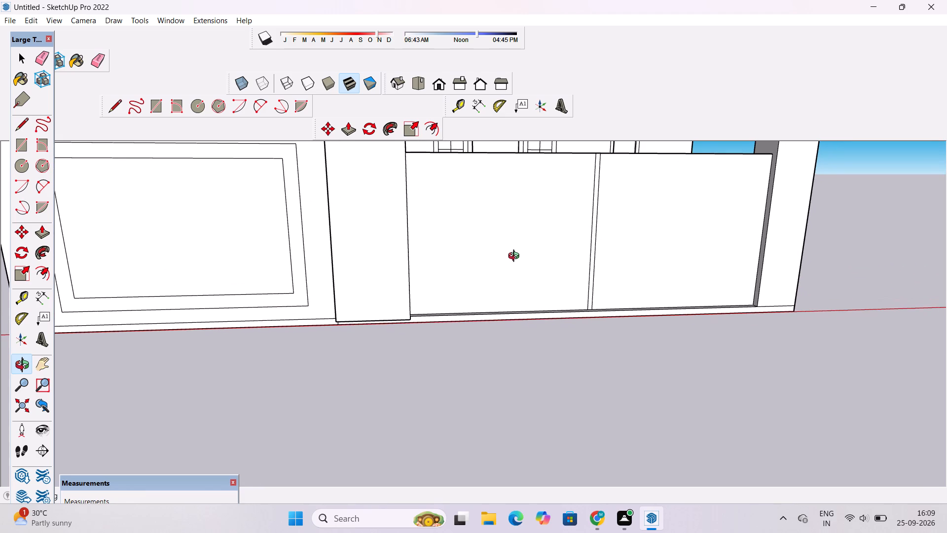
left_click_drag(516, 255, 516, 266, "shift")
left_click(516, 266, "shift")
left_click_drag(516, 267, 567, 249)
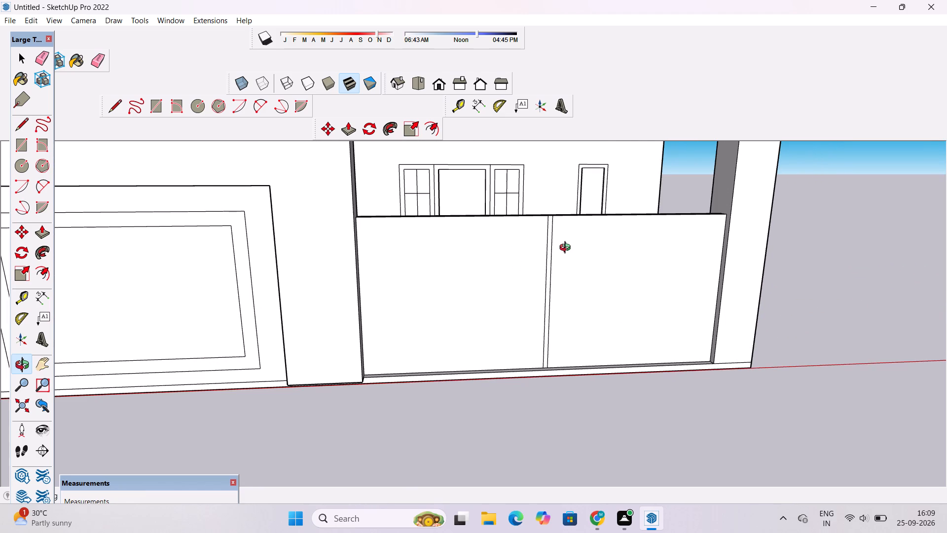
left_click(567, 249)
left_click(567, 253)
left_click_drag(564, 257, 570, 254, "shift")
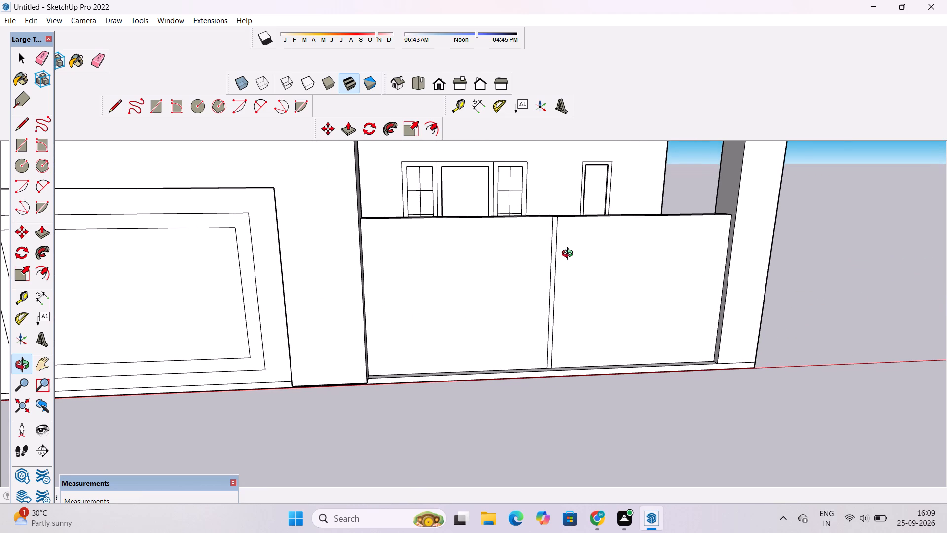
left_click_drag(569, 253, 591, 240, "shift")
left_click_drag(592, 244, 592, 252)
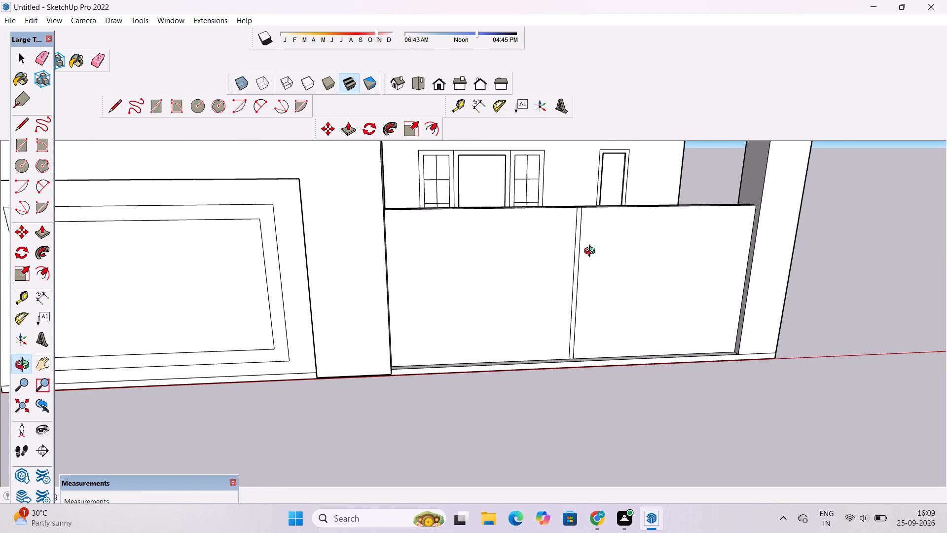
left_click_drag(592, 252, 590, 258)
left_click_drag(588, 269, 615, 231, "shift")
left_click(615, 231, "shift")
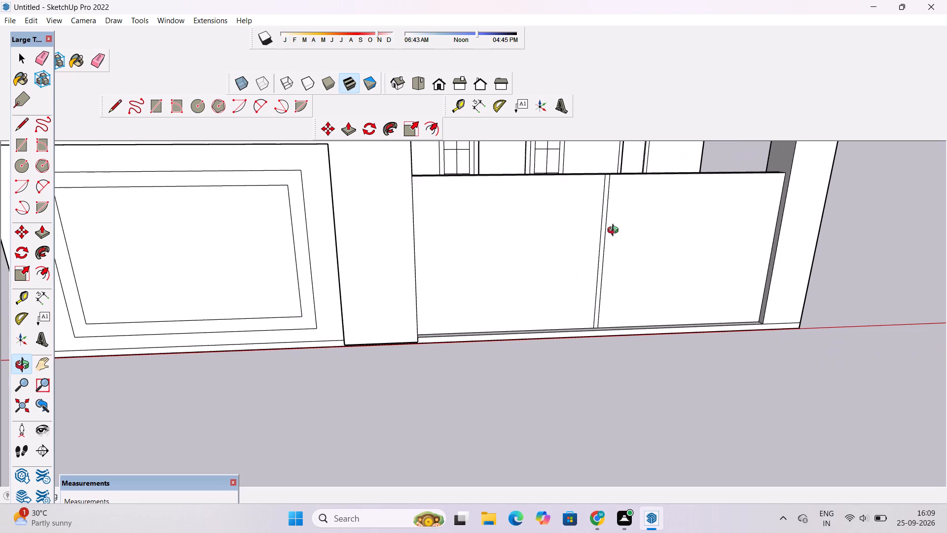
scroll(615, 231, "down", 1)
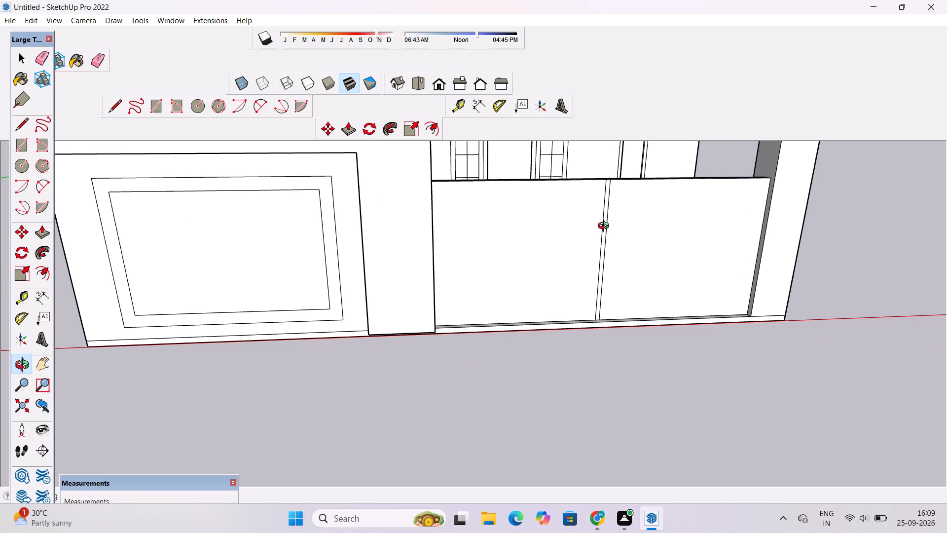
scroll(606, 227, "down", 1)
left_click_drag(615, 229, 621, 227, "shift")
left_click(621, 227)
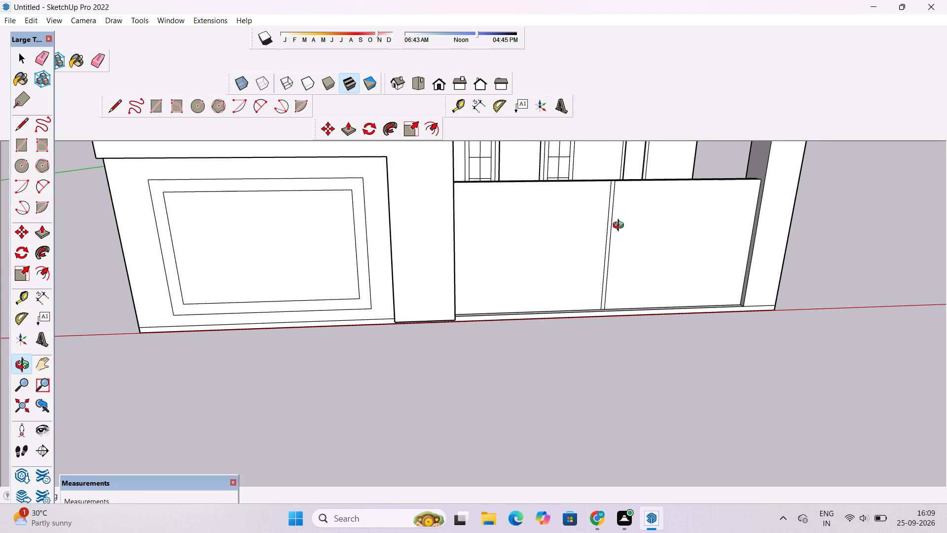
left_click_drag(625, 228, 644, 225, "shift")
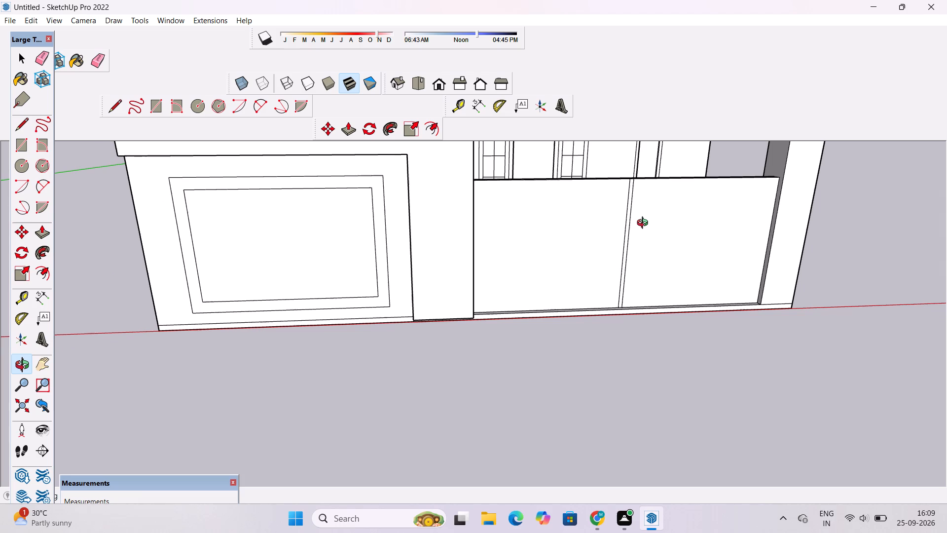
scroll(645, 224, "down", 3)
left_click_drag(641, 232, 691, 220, "shift")
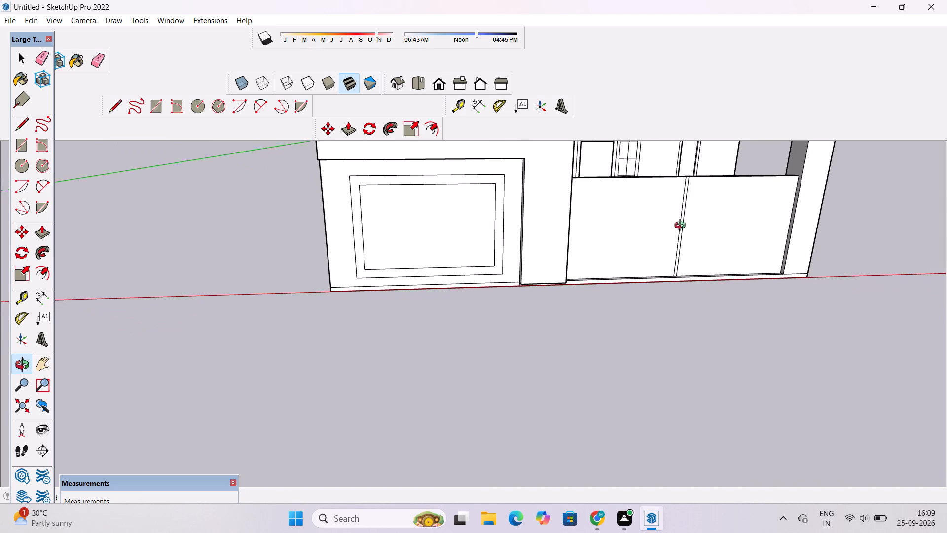
scroll(673, 228, "up", 3)
left_click_drag(687, 217, 686, 236, "shift")
scroll(684, 240, "up", 1)
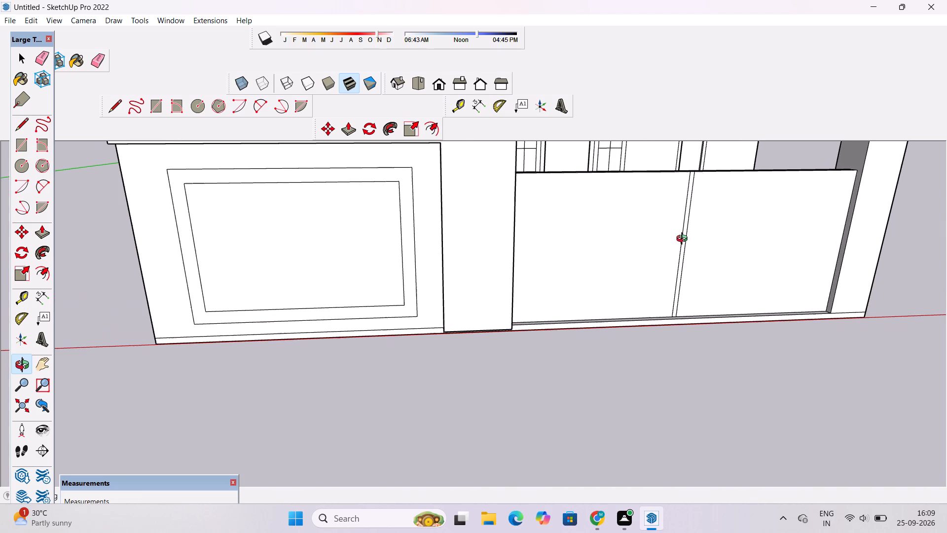
left_click_drag(684, 238, 685, 256, "shift")
scroll(692, 232, "up", 4)
Examine the porch front wall's top edge, base ledge and central strip from a raised angle.
left_click_drag(696, 227, 656, 247, "shift")
left_click_drag(711, 221, 629, 238)
left_click_drag(593, 261, 632, 296)
left_click_drag(633, 296, 642, 292)
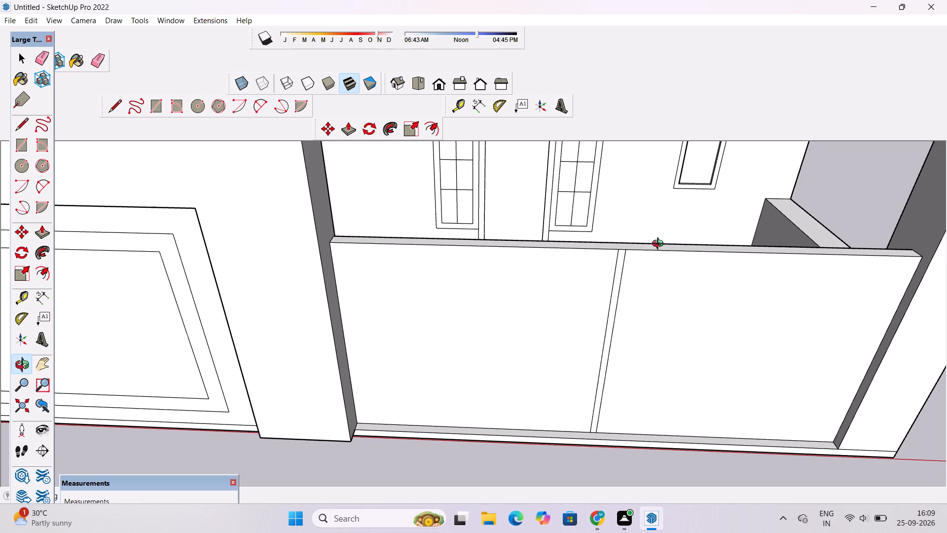
left_click_drag(638, 271, 636, 314)
left_click_drag(637, 332, 645, 276)
scroll(644, 275, "down", 3)
left_click_drag(647, 339, 652, 303)
left_click(652, 303)
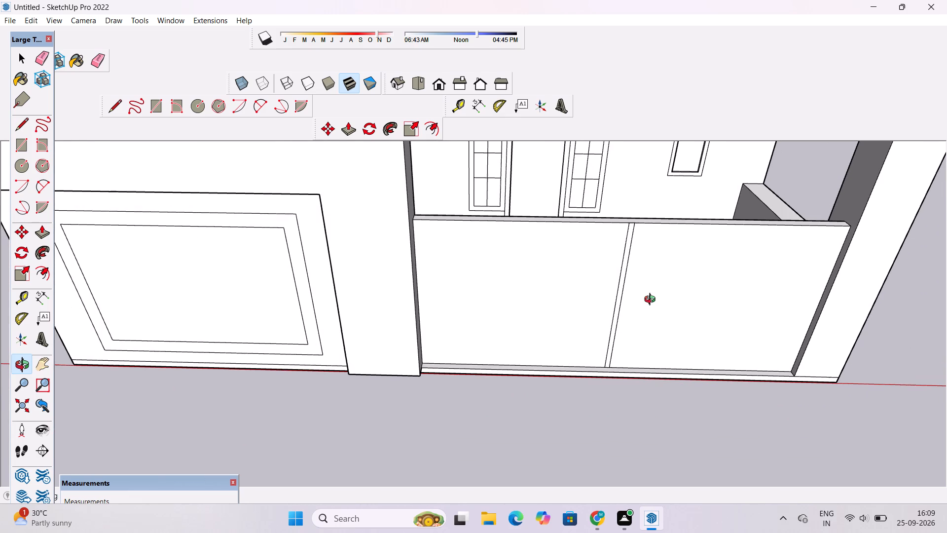
scroll(650, 282, "down", 1)
left_click_drag(642, 282, 605, 291, "shift")
left_click_drag(606, 318, 606, 295)
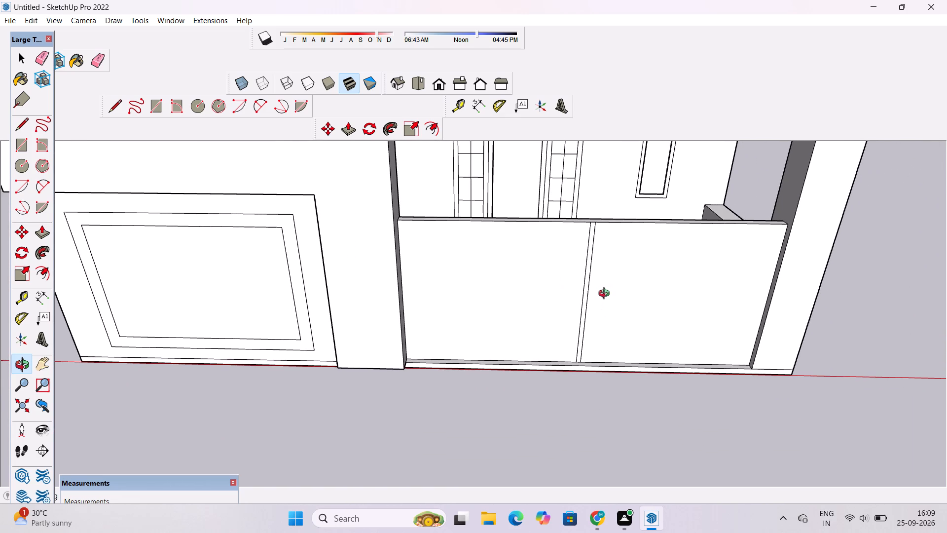
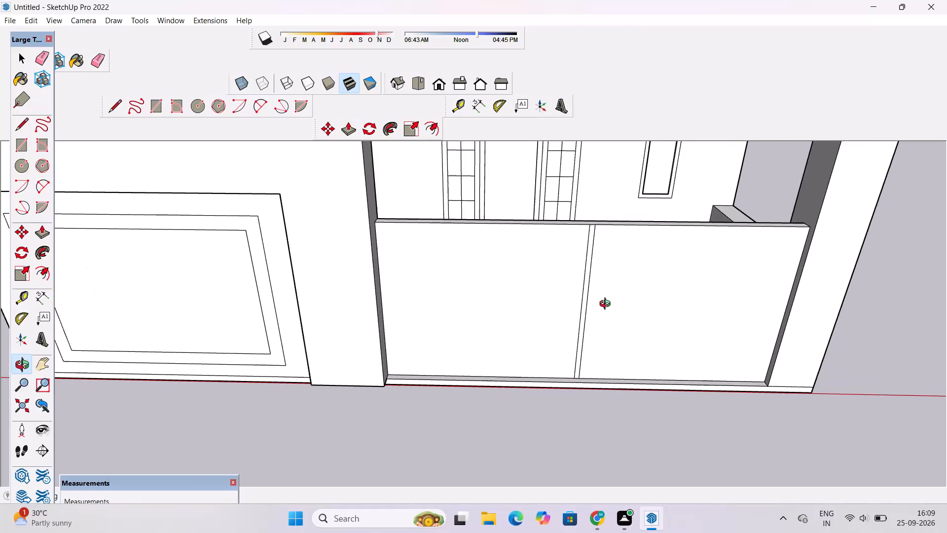
Examine the porch front wall, its central vertical strip and the outer corner pillar from raised and frontal angles.
scroll(607, 305, "down", 1)
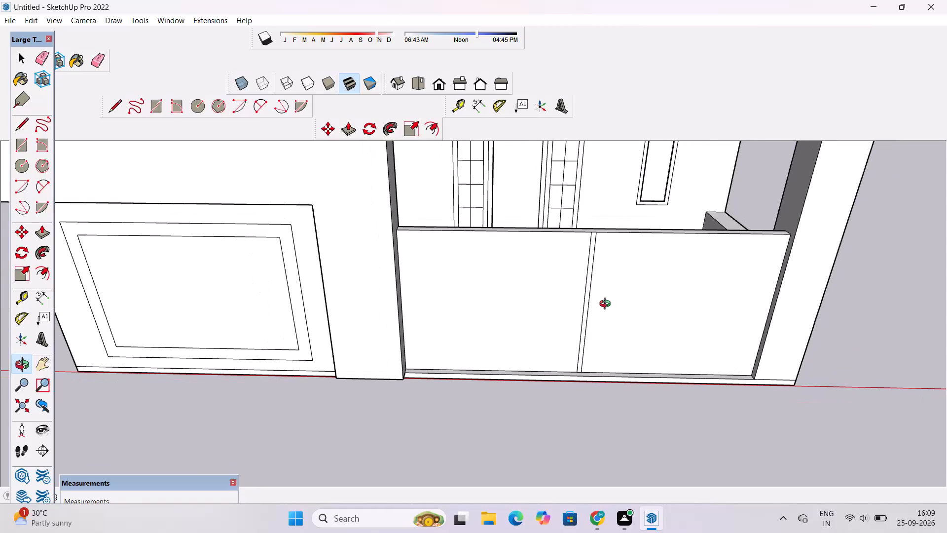
left_click_drag(608, 316, 614, 311, "shift")
left_click(614, 311, "shift")
left_click_drag(614, 311, 632, 326)
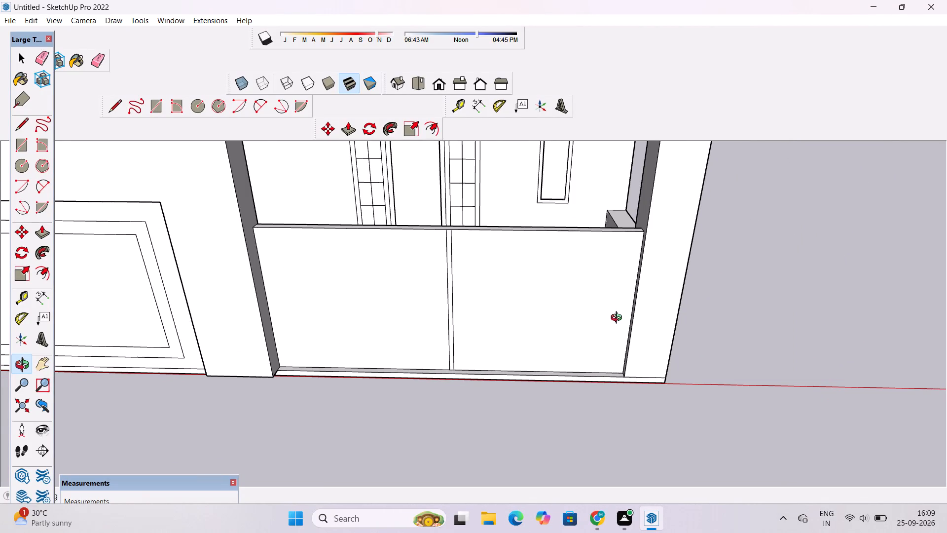
scroll(625, 319, "down", 1)
left_click_drag(625, 319, 626, 338, "shift")
left_click_drag(644, 375, 656, 324)
scroll(654, 320, "up", 1)
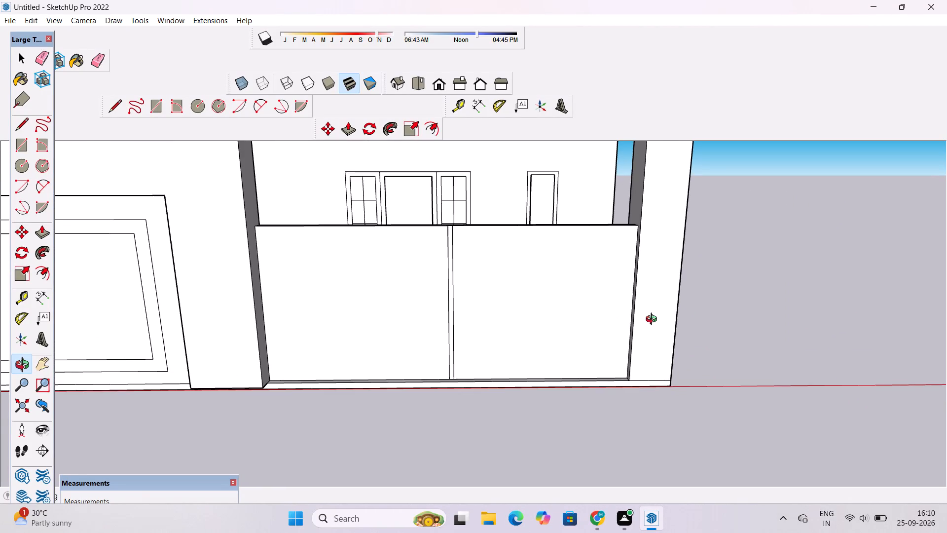
left_click_drag(654, 320, 653, 325, "shift")
left_click(653, 325, "shift")
scroll(653, 328, "up", 2)
left_click_drag(648, 339, 648, 331)
scroll(648, 329, "up", 2)
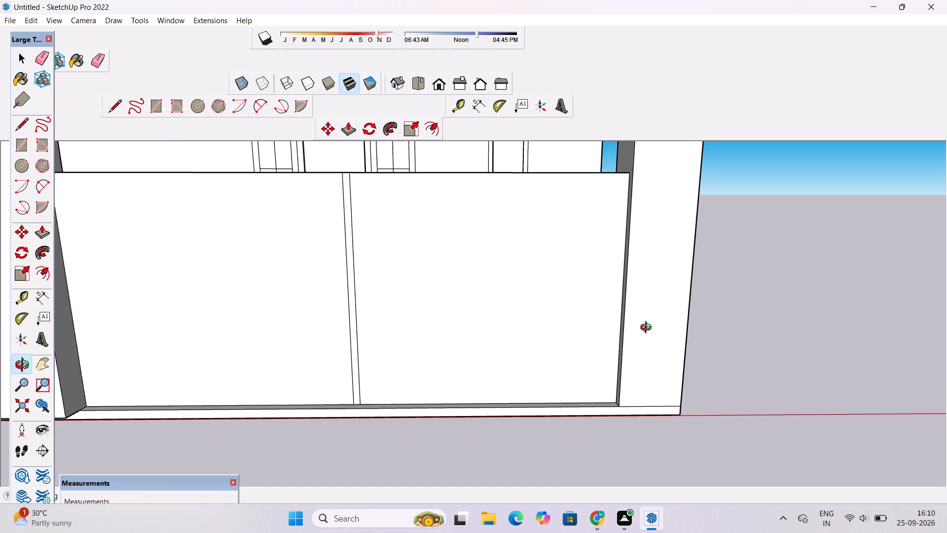
scroll(648, 329, "up", 1)
scroll(648, 329, "down", 4)
left_click_drag(648, 329, 651, 335, "shift")
left_click(651, 335, "shift")
scroll(653, 334, "up", 4)
scroll(653, 334, "down", 3)
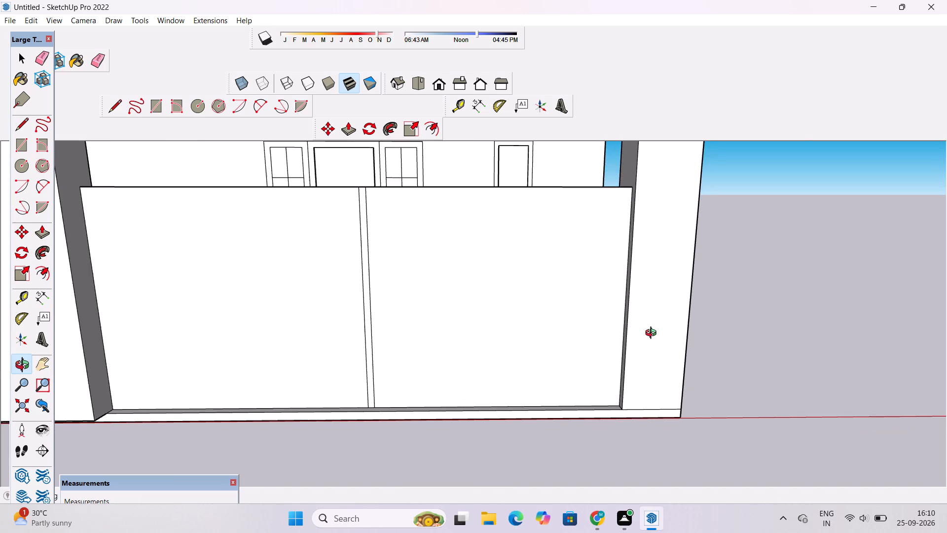
Push/Pull the inner rectangle of the framed ground-floor opening outward by 3".
left_click_drag(480, 356, 576, 350, "shift")
scroll(571, 353, "down", 5)
left_click_drag(368, 318, 492, 304)
left_click(492, 304, "shift")
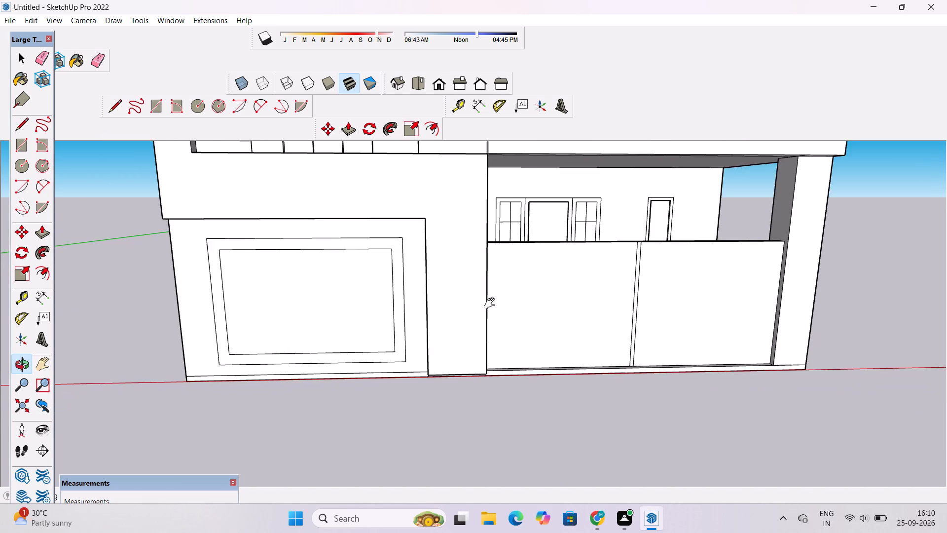
left_click_drag(381, 358, 385, 330)
left_click_drag(389, 330, 480, 366, "shift")
scroll(437, 321, "up", 1)
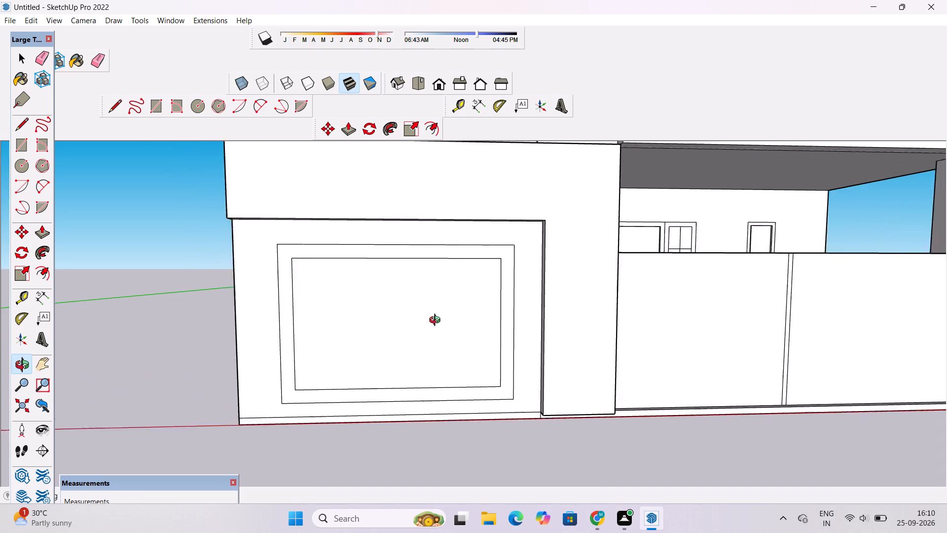
scroll(437, 321, "up", 2)
left_click_drag(436, 314, 462, 336, "shift")
scroll(462, 329, "up", 2)
left_click_drag(454, 324, 437, 324, "shift")
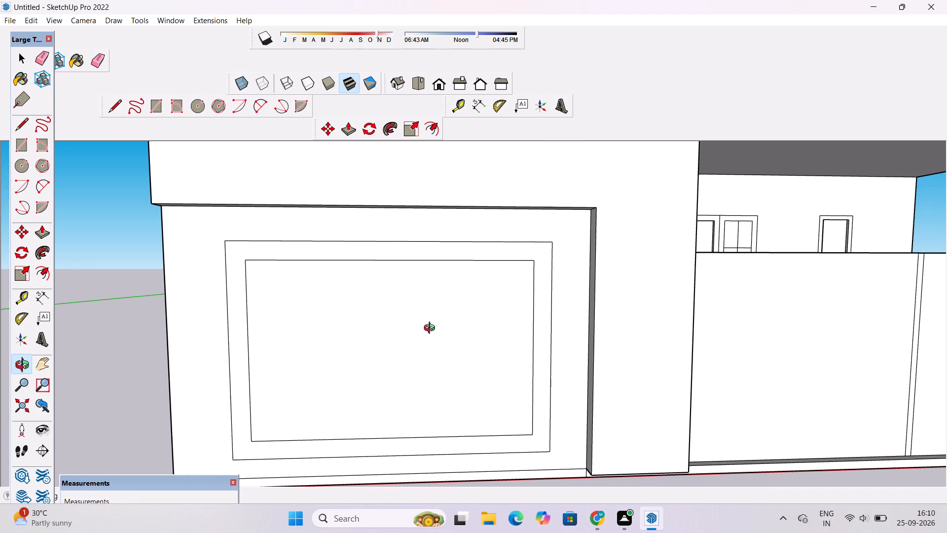
scroll(432, 329, "up", 2)
key("space")
type("p")
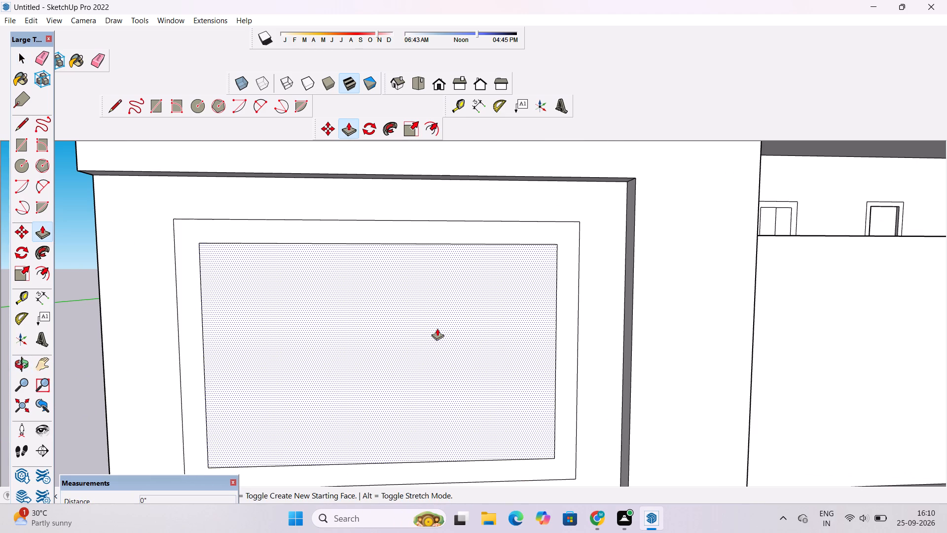
left_click(443, 323)
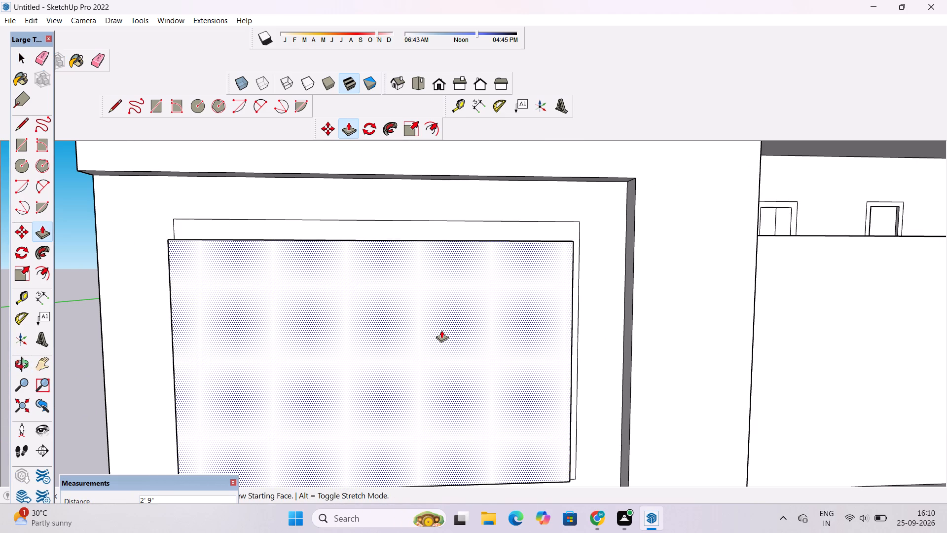
scroll(441, 330, "down", 1)
scroll(442, 325, "up", 1)
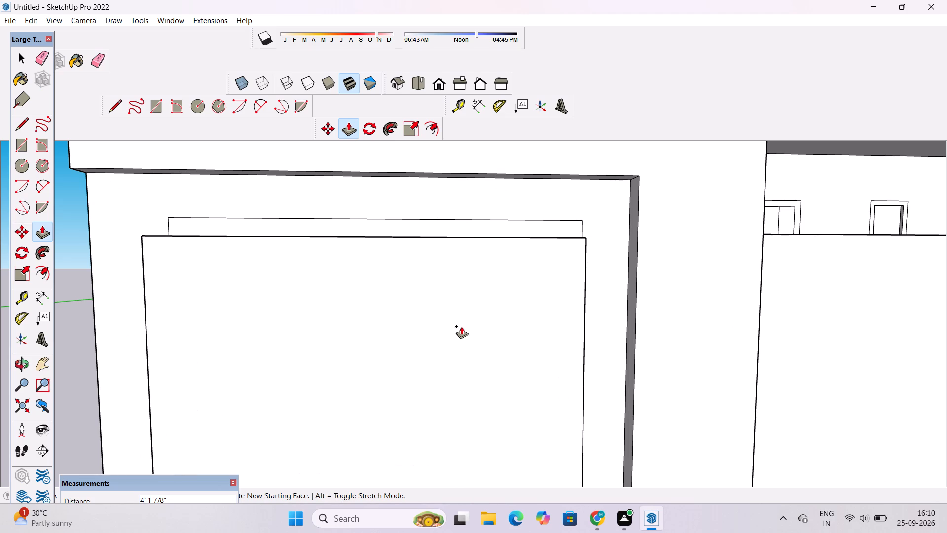
scroll(461, 326, "up", 1)
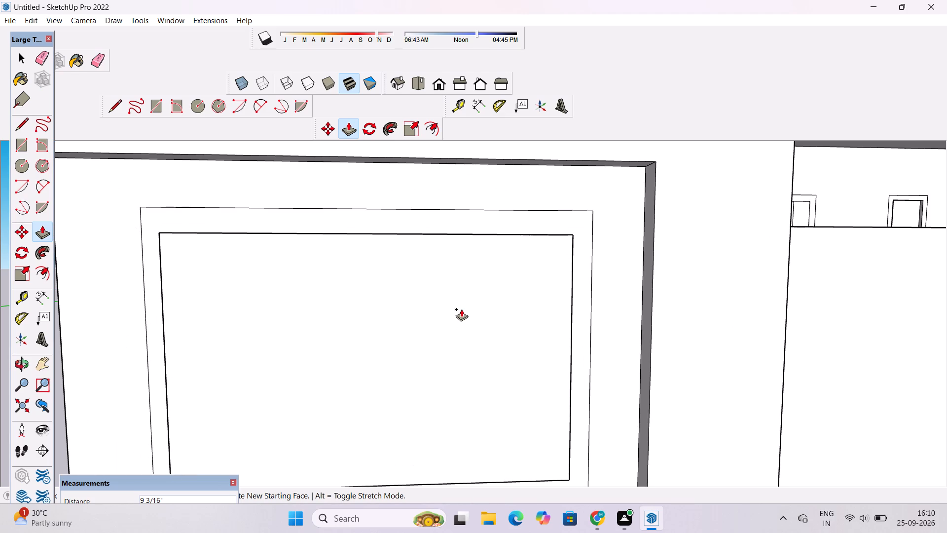
type("3\"")
key("Return")
Examine the raised inner panel of the ground-floor frame from oblique side angles and from the front.
key("o")
scroll(465, 311, "down", 5)
left_click_drag(441, 317, 477, 336)
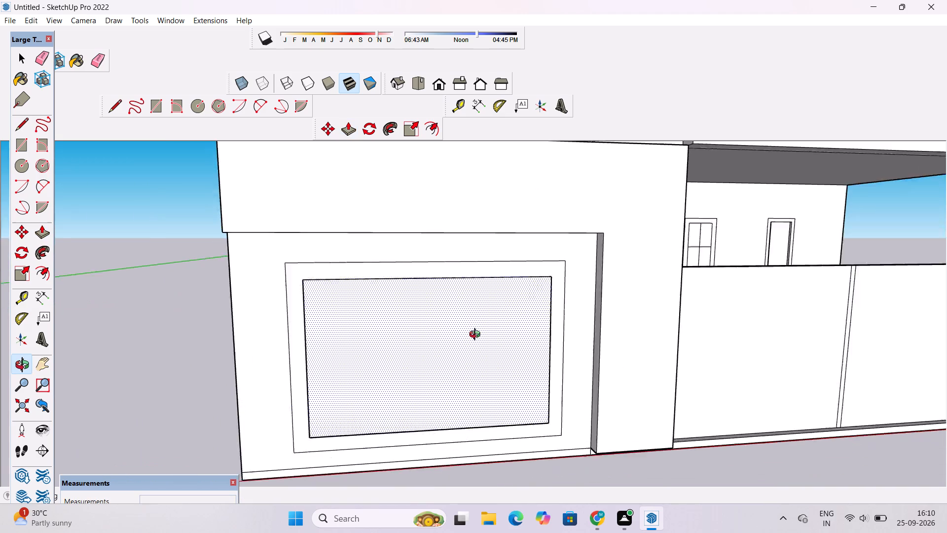
left_click_drag(477, 336, 570, 372)
left_click_drag(555, 378, 485, 336, "shift")
scroll(474, 334, "down", 1)
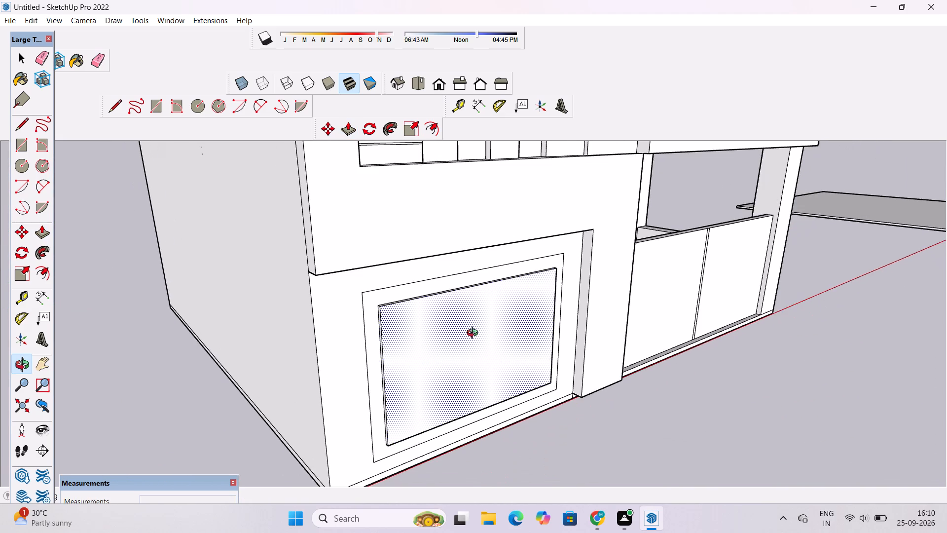
left_click_drag(473, 334, 442, 381)
left_click(442, 381)
left_click_drag(437, 395, 400, 352, "shift")
scroll(501, 353, "up", 2)
left_click_drag(533, 385, 413, 275)
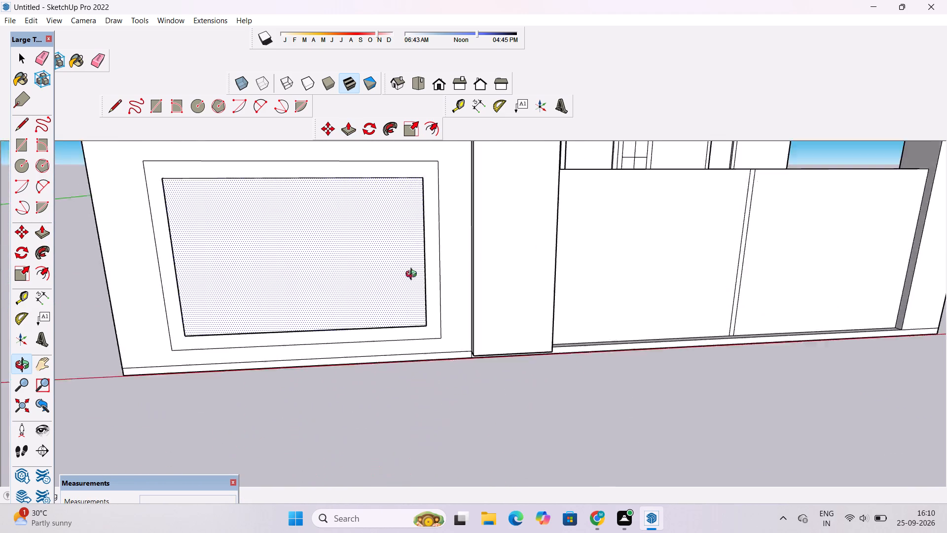
left_click_drag(413, 275, 405, 263)
scroll(399, 252, "down", 4)
left_click_drag(386, 259, 462, 326, "shift")
scroll(397, 291, "up", 1)
left_click_drag(396, 290, 404, 295, "shift")
left_click(404, 295, "shift")
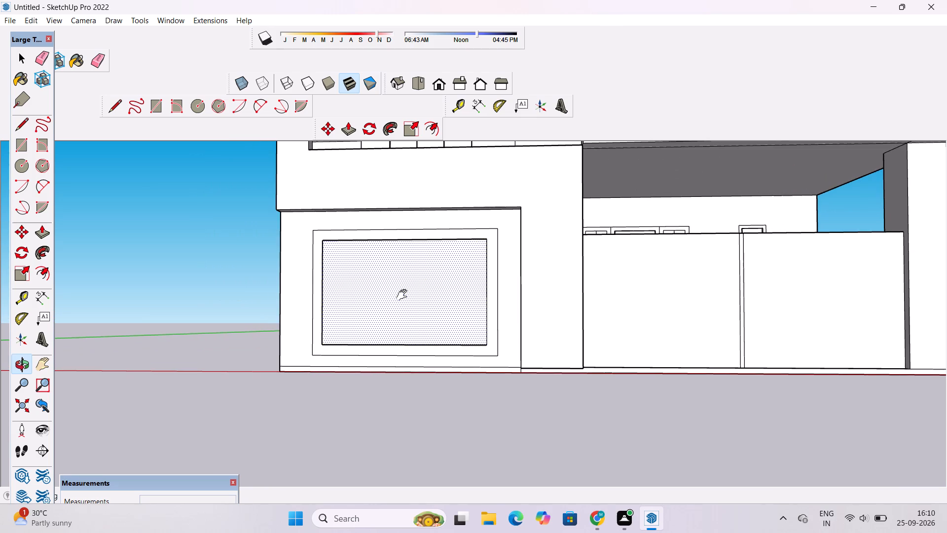
Examine the ground-floor framed panel together with the porch wall and the storey above from the front.
left_click_drag(384, 284, 384, 350)
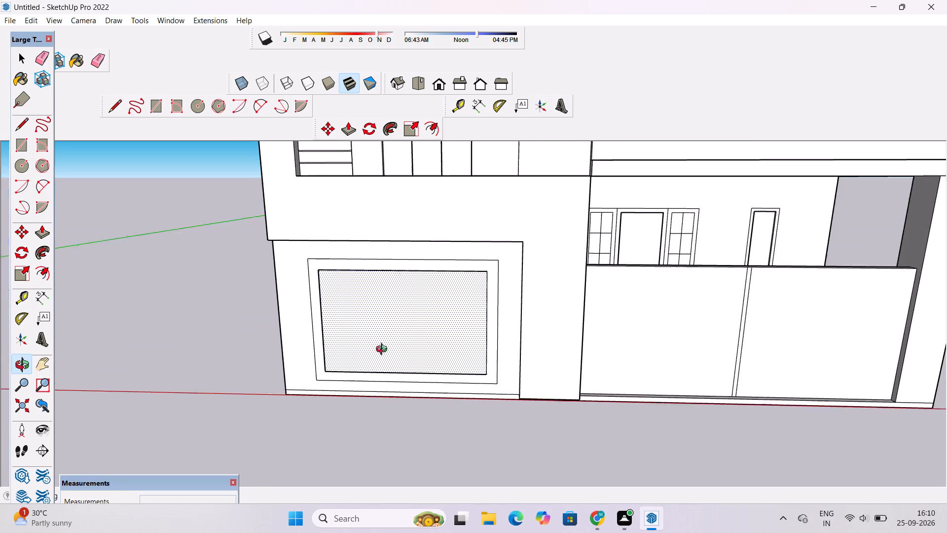
left_click_drag(384, 350, 384, 353)
left_click_drag(391, 362, 395, 344)
left_click_drag(368, 358, 383, 392, "shift")
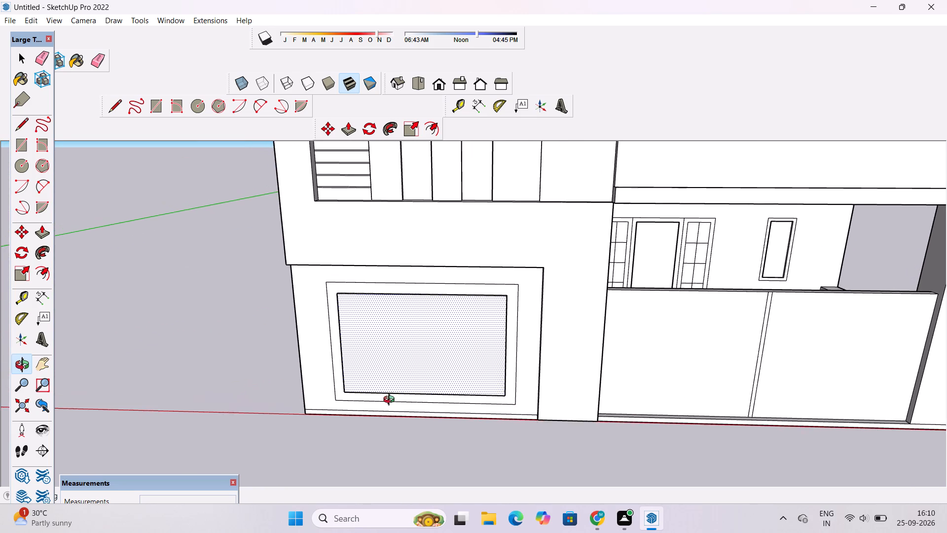
left_click_drag(396, 401, 418, 372)
left_click_drag(419, 352, 419, 373, "shift")
scroll(419, 373, "up", 1)
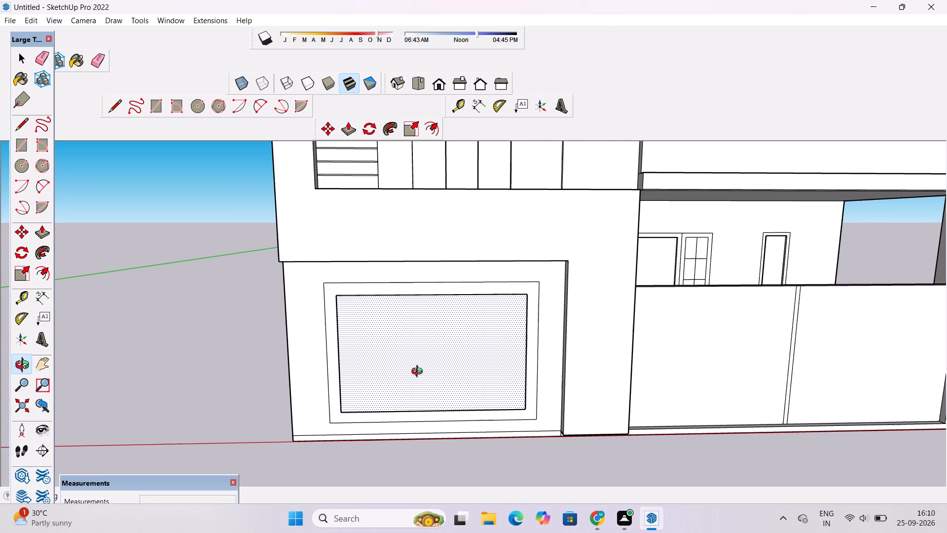
left_click_drag(419, 379, 440, 350)
left_click(440, 350)
left_click_drag(440, 346, 432, 364, "shift")
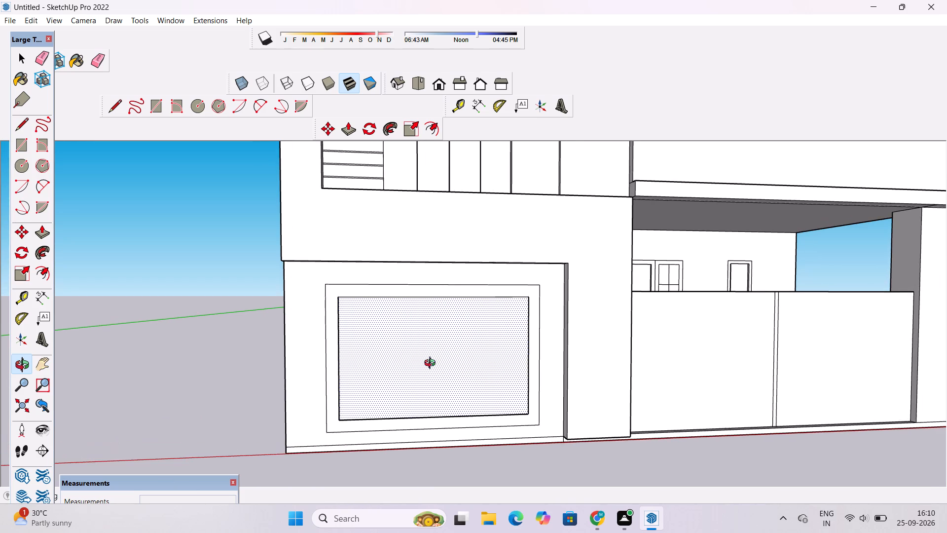
left_click_drag(432, 360, 430, 367)
left_click(411, 335, "shift")
scroll(410, 337, "down", 1)
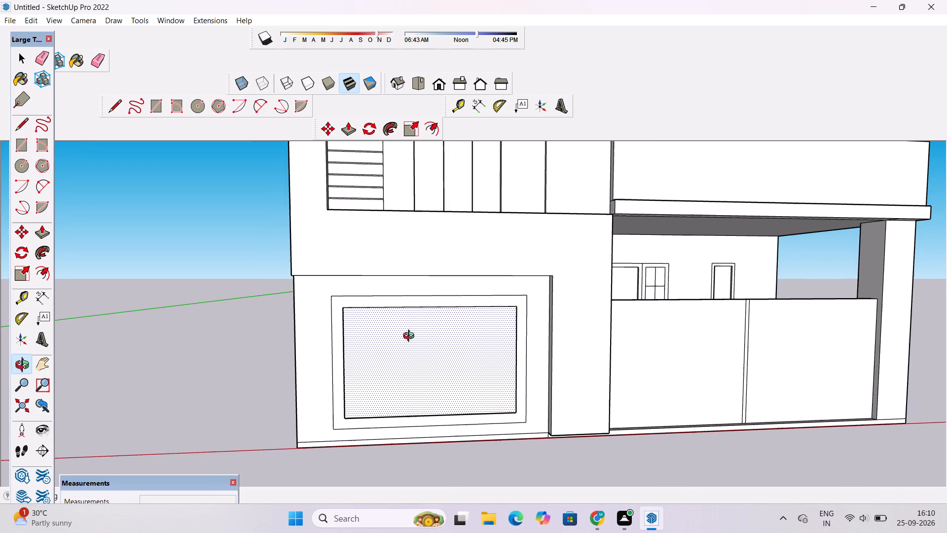
left_click_drag(411, 337, 412, 349)
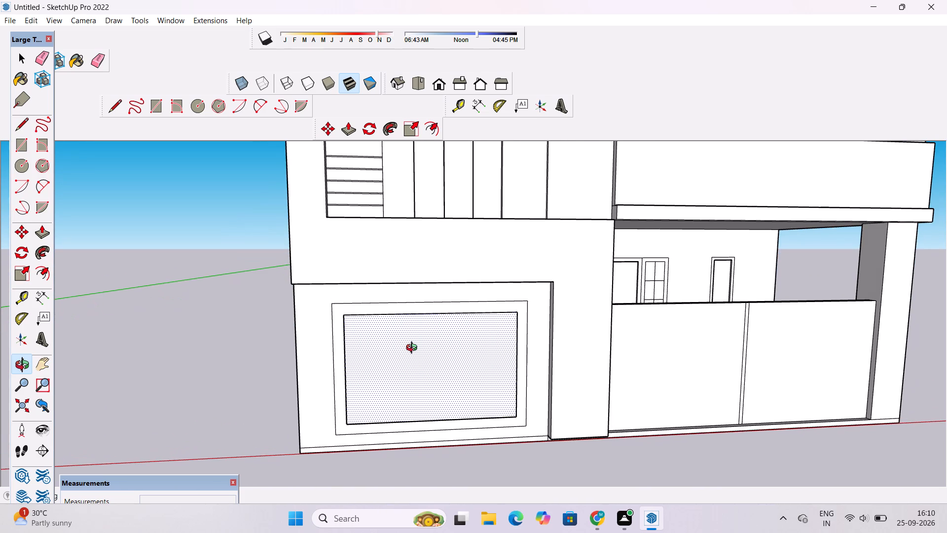
scroll(414, 349, "down", 1)
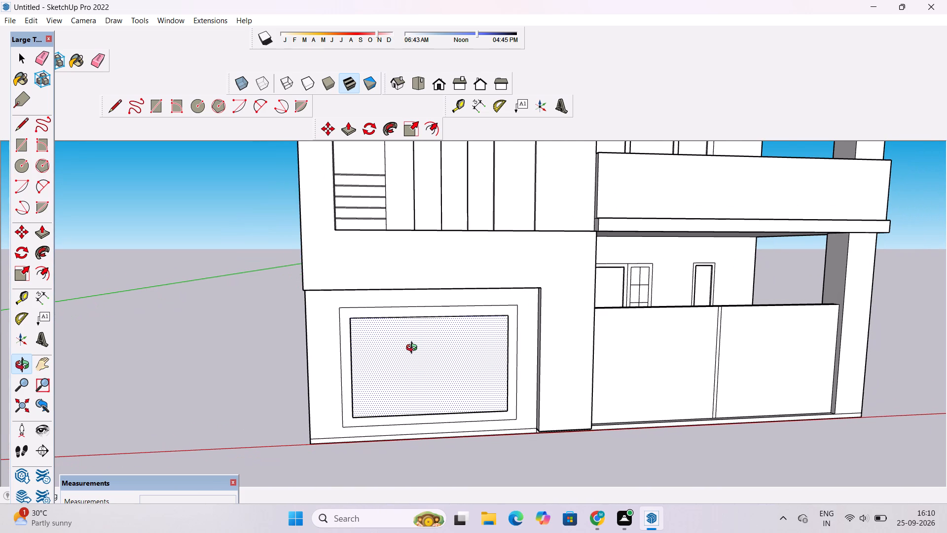
scroll(414, 349, "down", 1)
left_click_drag(414, 349, 415, 370)
scroll(417, 354, "down", 5)
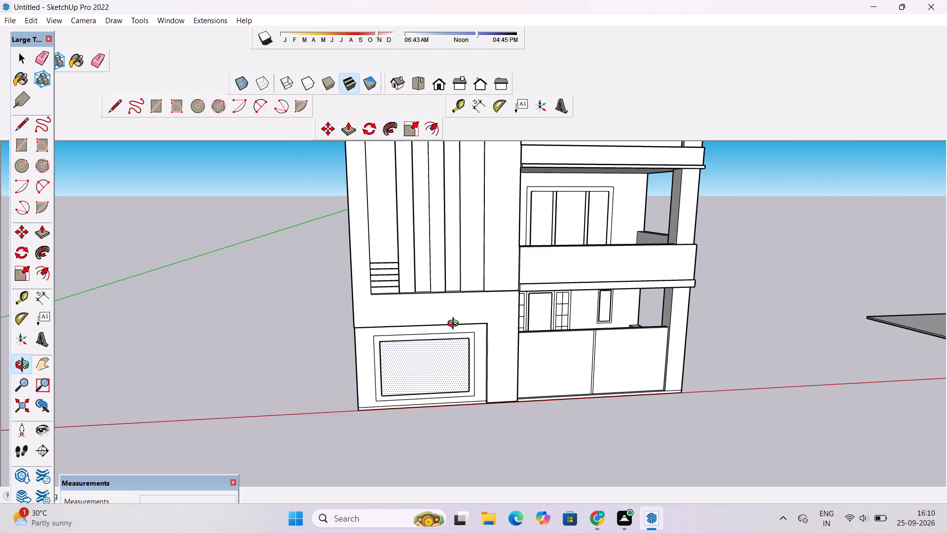
Examine the upper storeys of the facade, including the vertical strips, pergola roof, windows and balconies.
left_click_drag(466, 307, 438, 420, "shift")
scroll(418, 389, "down", 3)
scroll(428, 242, "up", 8)
left_click_drag(431, 269, 306, 235)
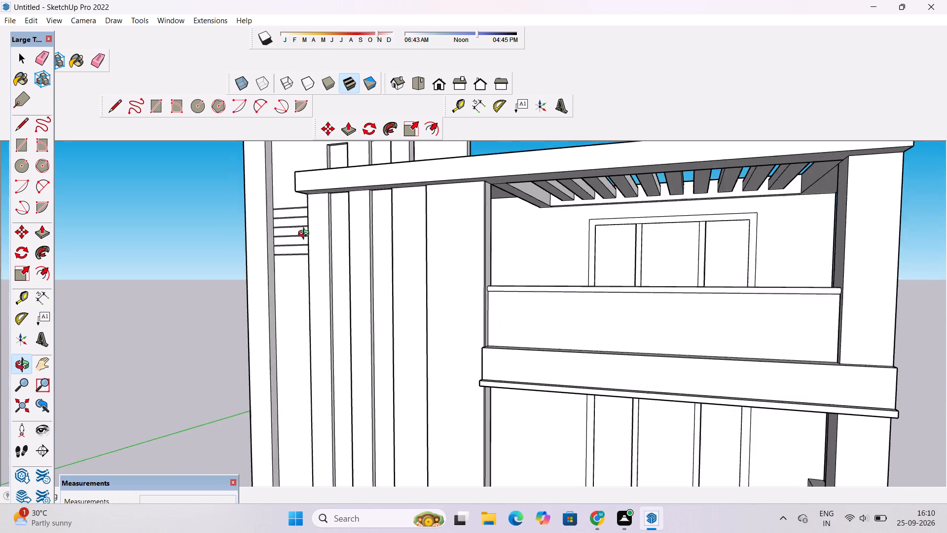
left_click_drag(306, 235, 279, 230)
left_click(279, 230)
scroll(300, 241, "down", 4)
left_click_drag(331, 279, 476, 268)
left_click(476, 268)
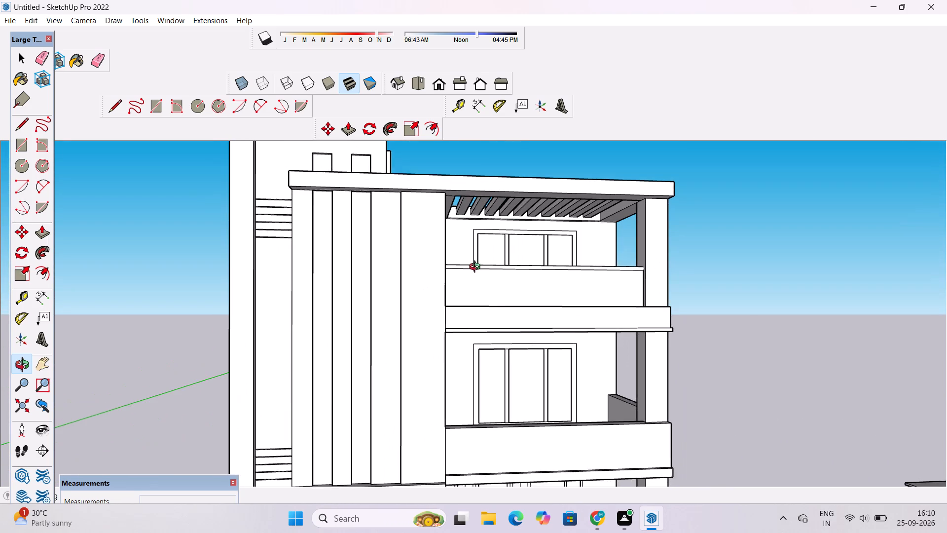
scroll(477, 268, "down", 1)
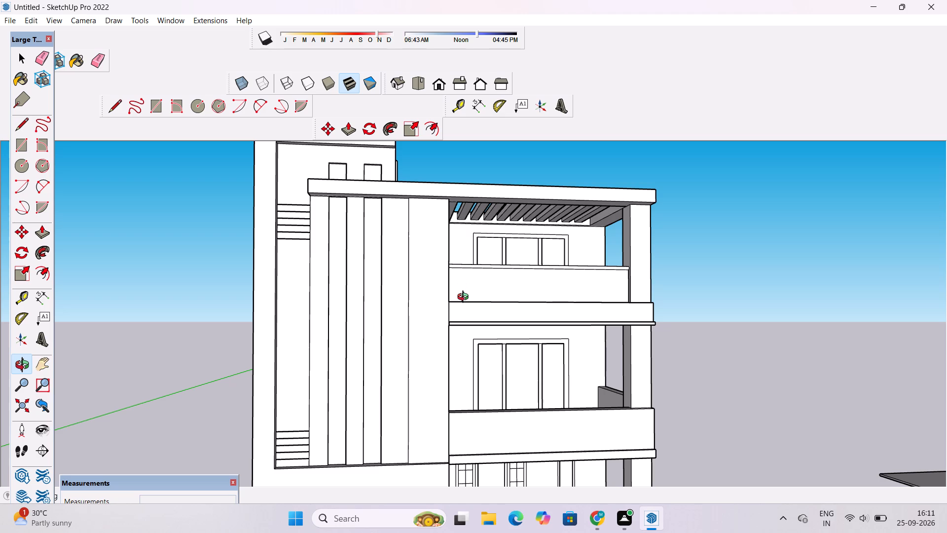
scroll(465, 298, "down", 1)
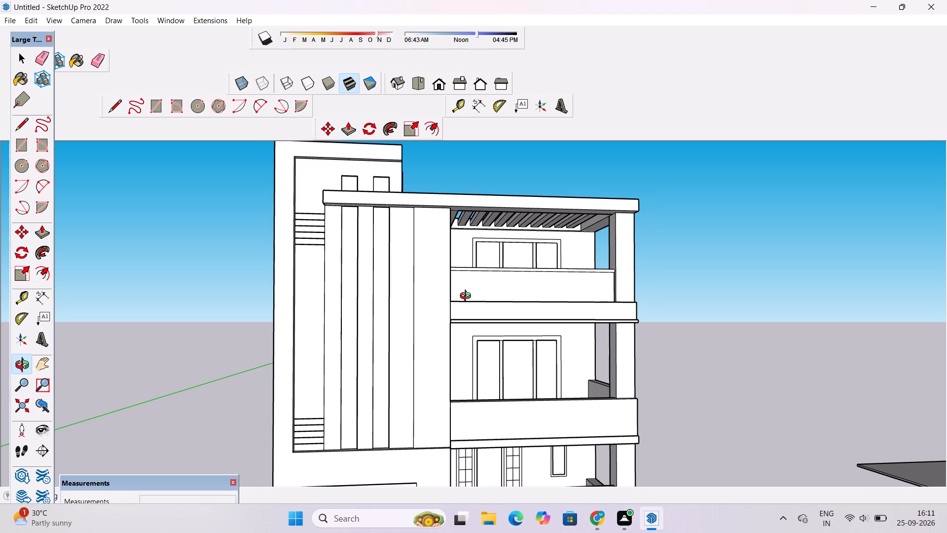
left_click_drag(468, 297, 478, 341)
left_click_drag(499, 343, 473, 315, "shift")
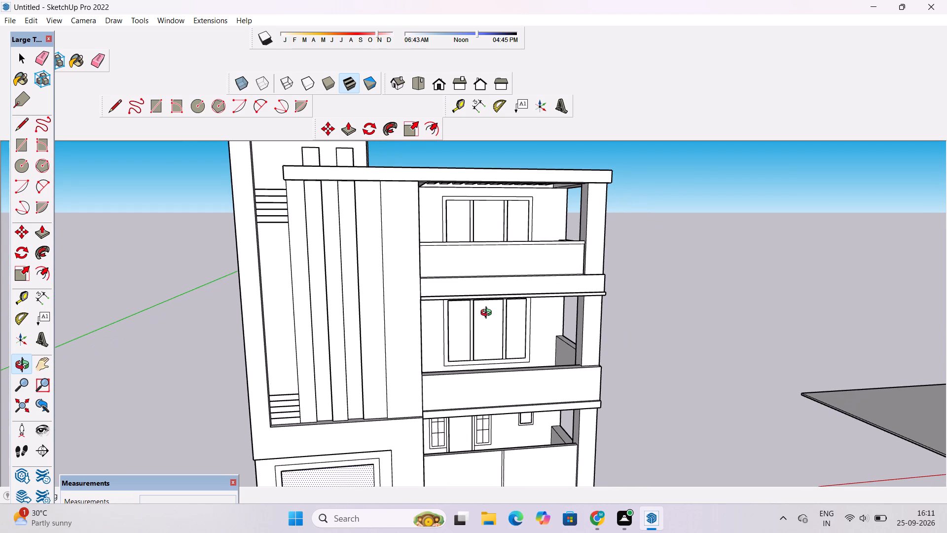
left_click(488, 314)
left_click_drag(488, 314, 452, 309)
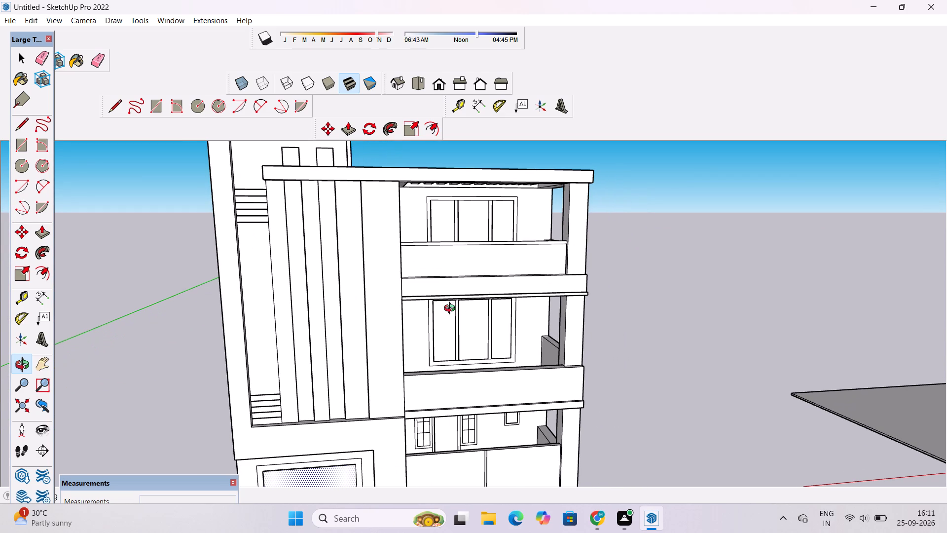
left_click_drag(452, 309, 426, 314, "shift")
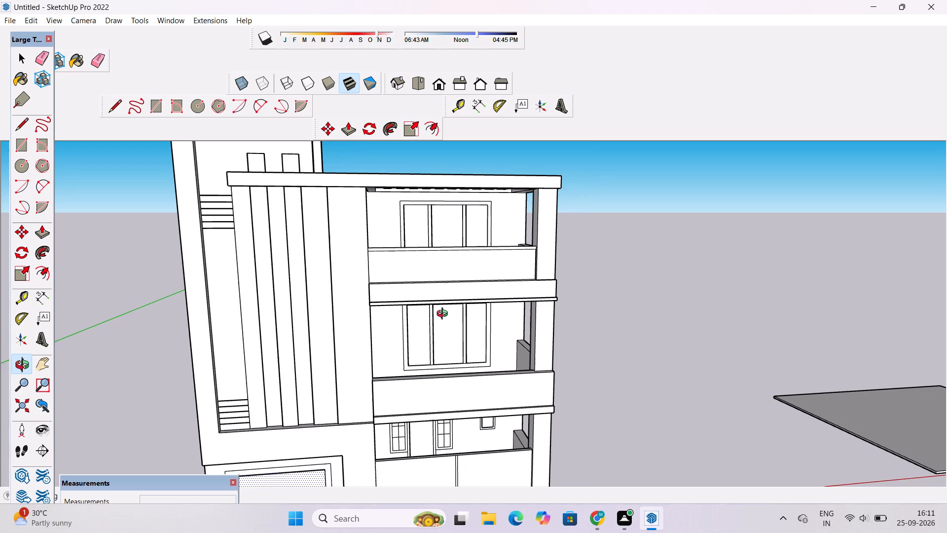
Examine the balcony panels, their slab edges and the recessed windows up close from above and below.
scroll(457, 316, "up", 6)
scroll(529, 280, "down", 5)
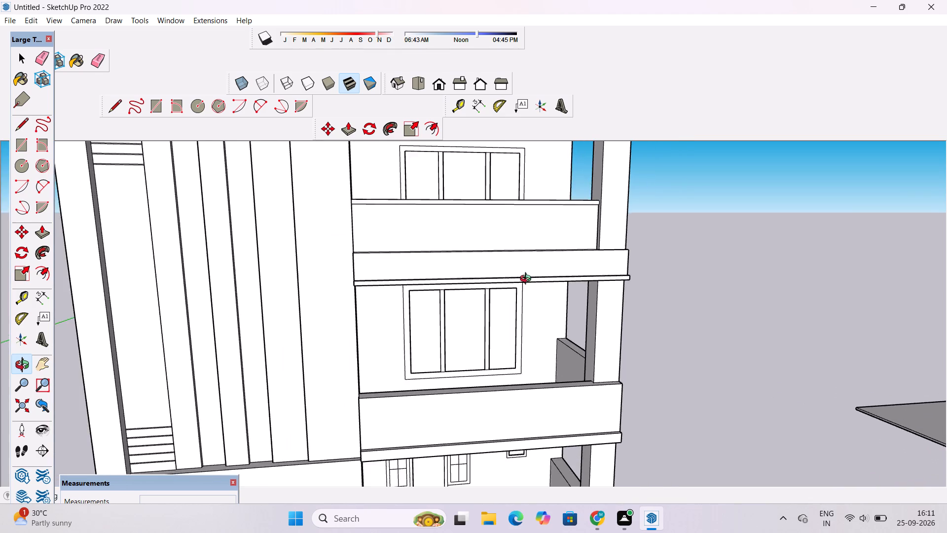
left_click_drag(525, 288, 525, 323)
left_click_drag(525, 325, 525, 290, "shift")
scroll(525, 288, "down", 3)
scroll(505, 255, "up", 3)
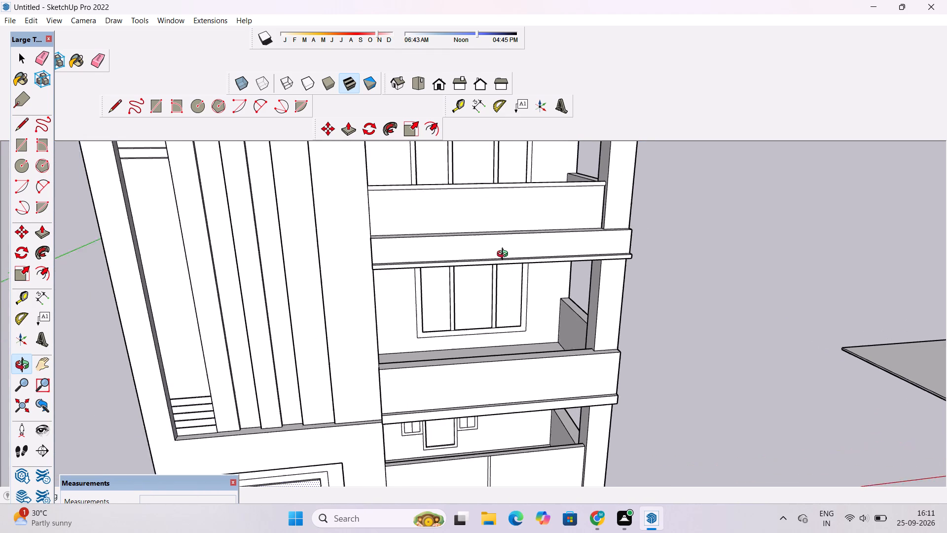
scroll(505, 255, "up", 1)
left_click_drag(530, 246, 485, 256, "shift")
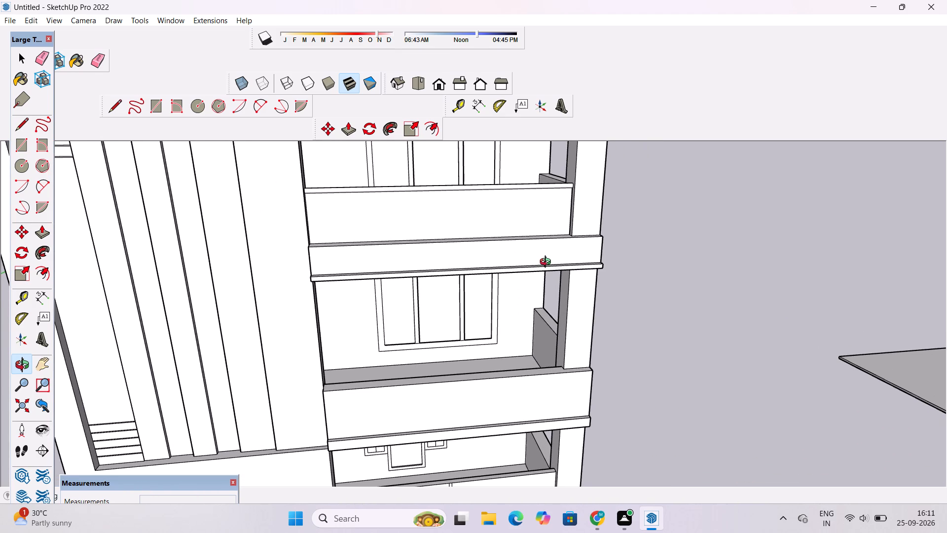
left_click_drag(543, 263, 511, 263)
left_click_drag(491, 304, 502, 165)
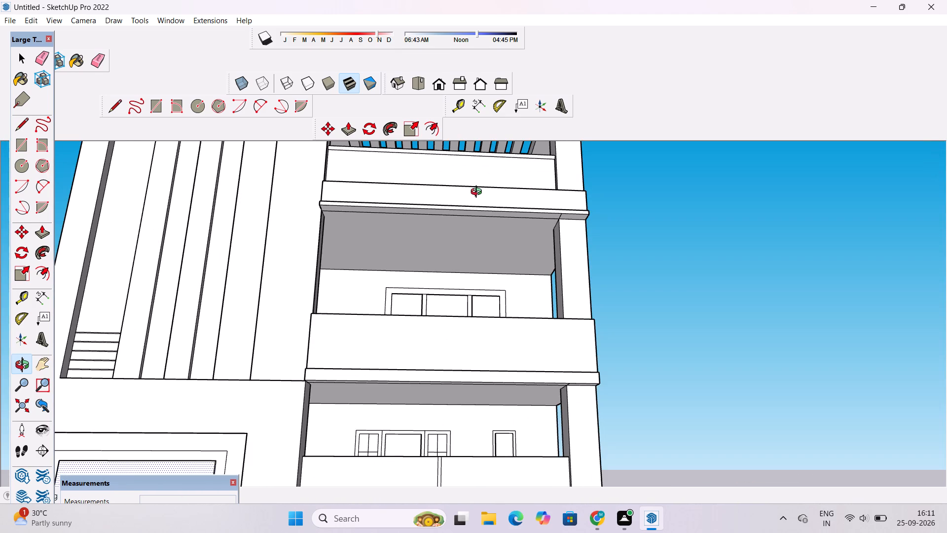
Erase the leftover seam lines on the underside of the second-floor balcony slab, behind its front lip.
left_click_drag(461, 225, 461, 189)
scroll(459, 220, "up", 3)
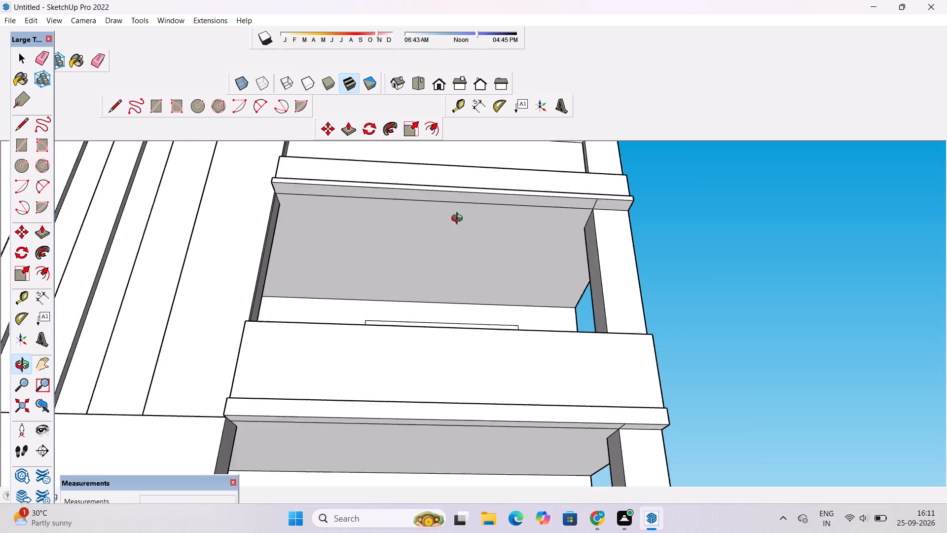
scroll(459, 220, "up", 3)
left_click_drag(490, 209, 455, 230, "shift")
scroll(491, 233, "up", 3)
left_click_drag(491, 224, 455, 235, "shift")
scroll(455, 235, "down", 5)
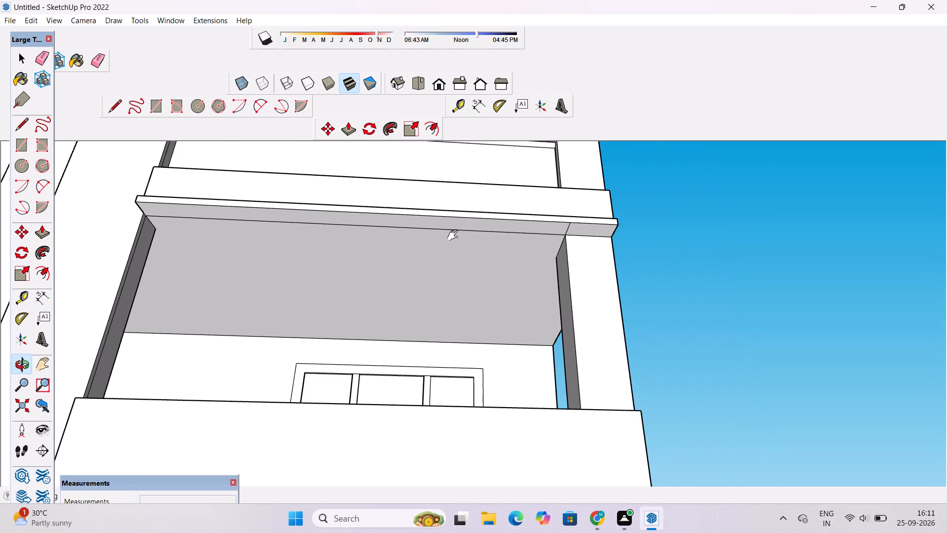
key("e")
scroll(524, 226, "up", 8)
left_click_drag(593, 227, 528, 243)
scroll(558, 231, "down", 11)
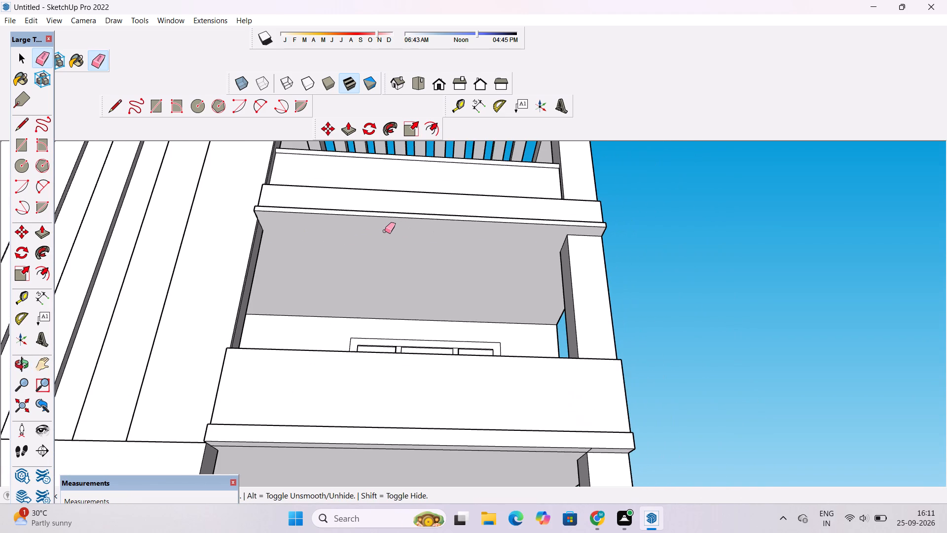
Erase the matching seam lines on the underside of the first-floor balcony slab above the porch.
key("o")
scroll(383, 231, "down", 5)
left_click_drag(396, 266, 397, 279)
left_click_drag(416, 366, 414, 204)
left_click(414, 204)
scroll(449, 302, "up", 4)
left_click_drag(451, 295, 430, 315, "shift")
scroll(472, 307, "up", 2, "shift")
key("e")
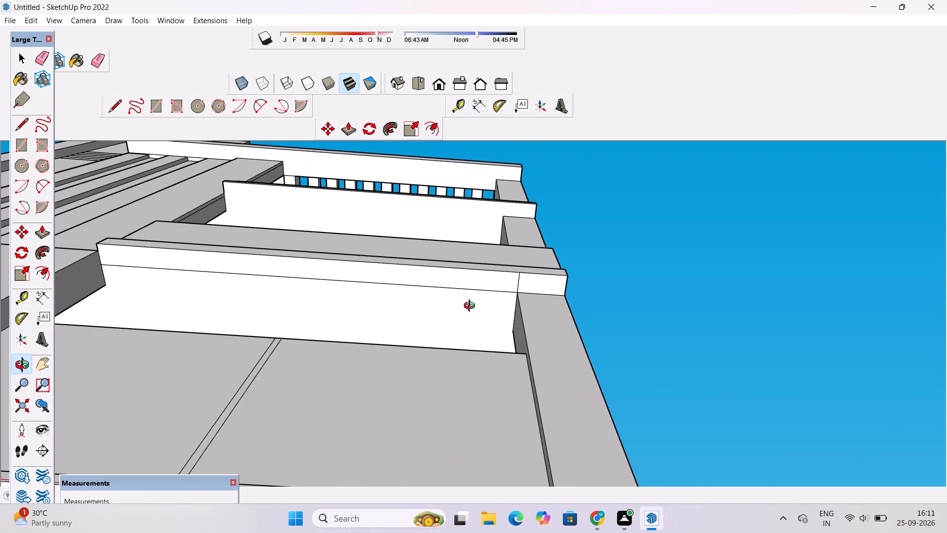
scroll(472, 307, "up", 3)
left_click_drag(542, 271, 491, 290)
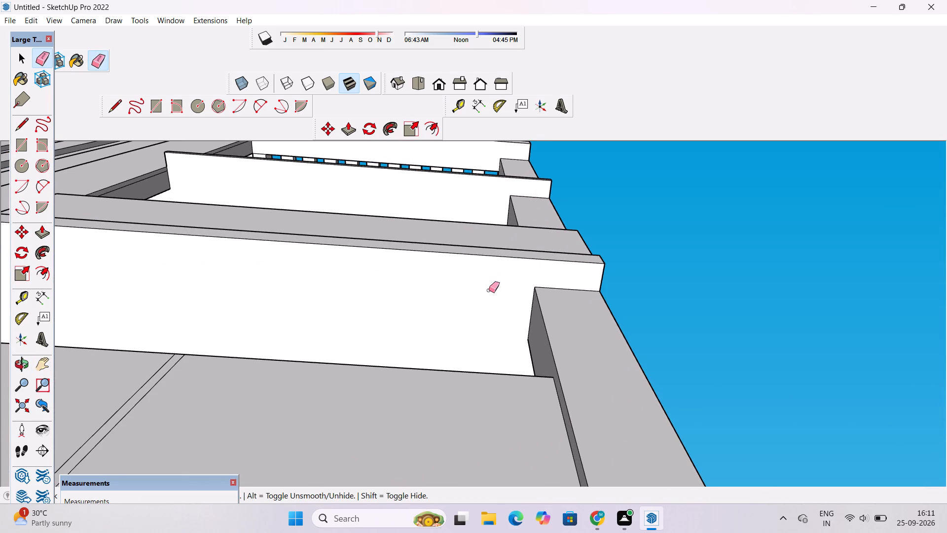
Examine the balcony slab undersides, panels and porch front wall from below and from the front.
key("o")
scroll(489, 290, "down", 3)
left_click_drag(461, 303, 474, 343)
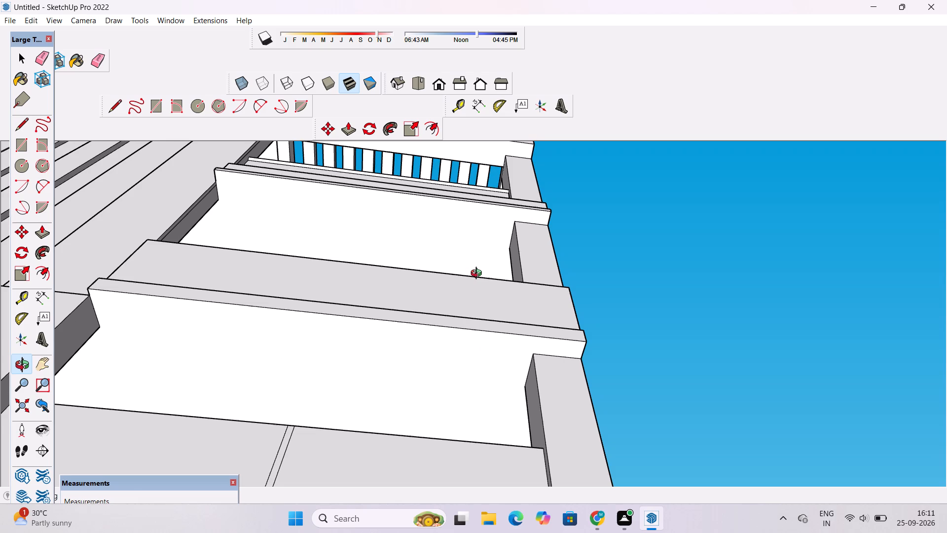
scroll(478, 274, "down", 2)
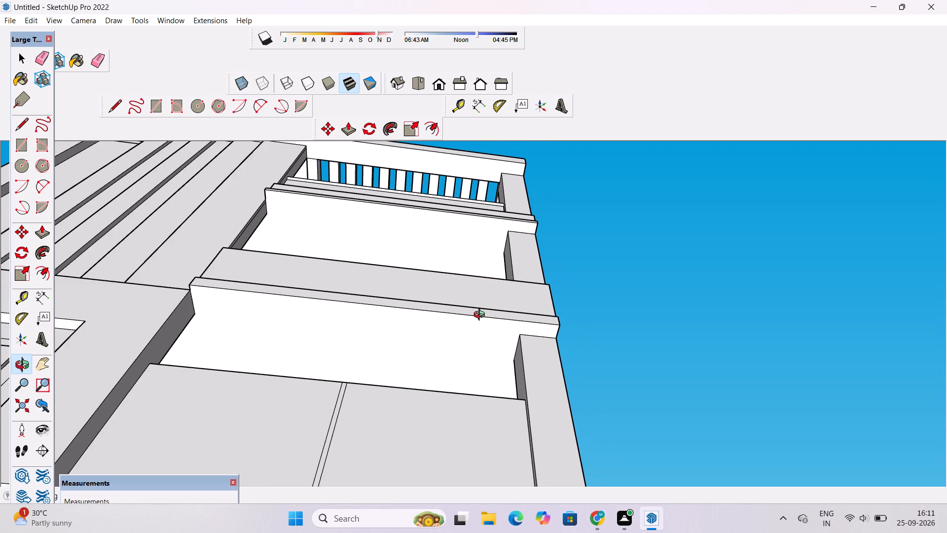
left_click_drag(474, 335, 485, 264, "shift")
scroll(485, 264, "down", 4)
left_click_drag(400, 324, 423, 434)
scroll(448, 370, "up", 2)
left_click_drag(325, 373, 303, 418)
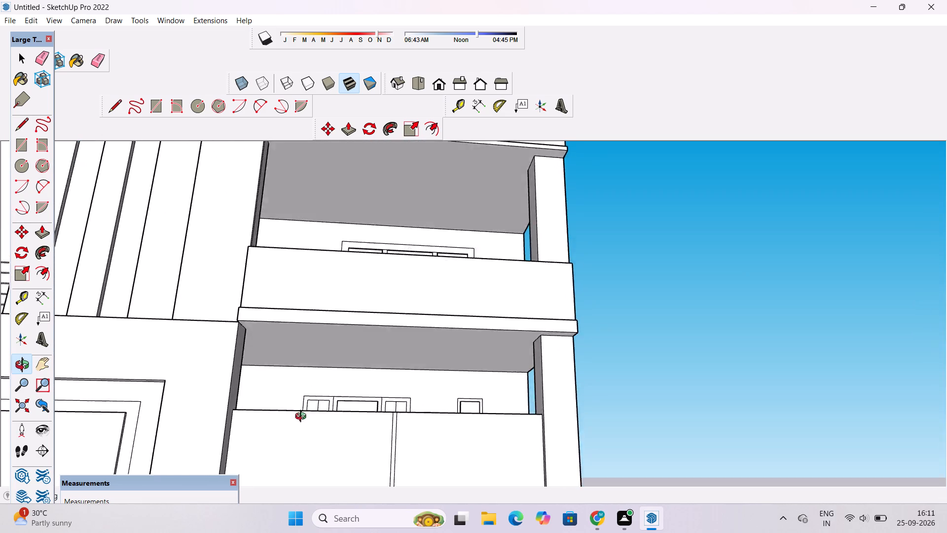
left_click_drag(303, 418, 321, 438)
left_click_drag(368, 434, 387, 365)
left_click_drag(473, 349, 468, 403)
left_click_drag(395, 379, 453, 367, "shift")
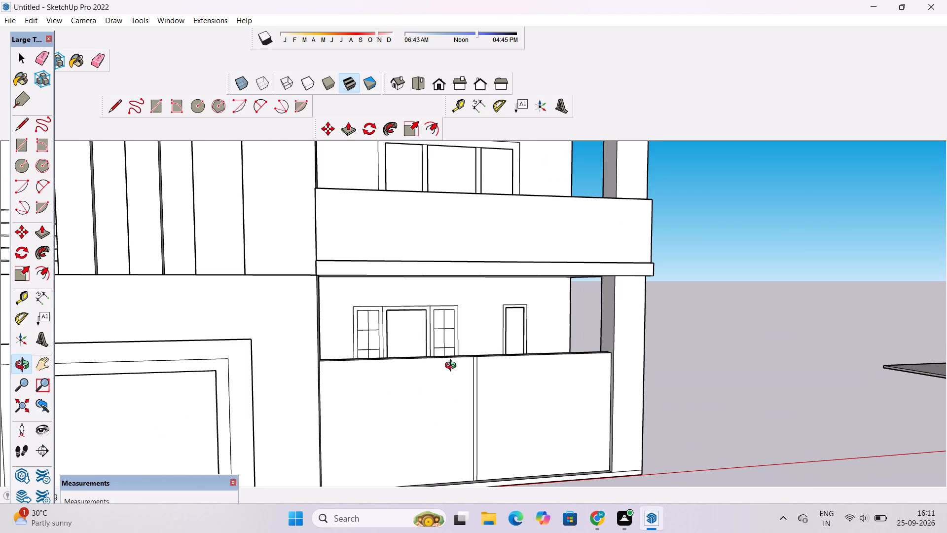
Draw a 6" radius circle on the porch ceiling under the first-floor balcony, near the framed-panel end and front edge.
left_click_drag(469, 350, 461, 254)
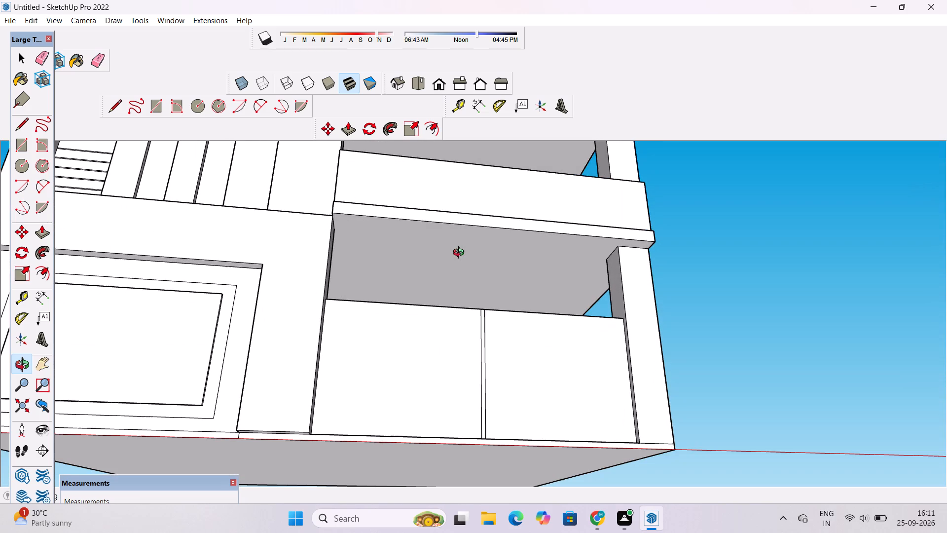
left_click_drag(457, 254, 430, 289, "shift")
left_click_drag(444, 332, 434, 339)
scroll(430, 331, "up", 2)
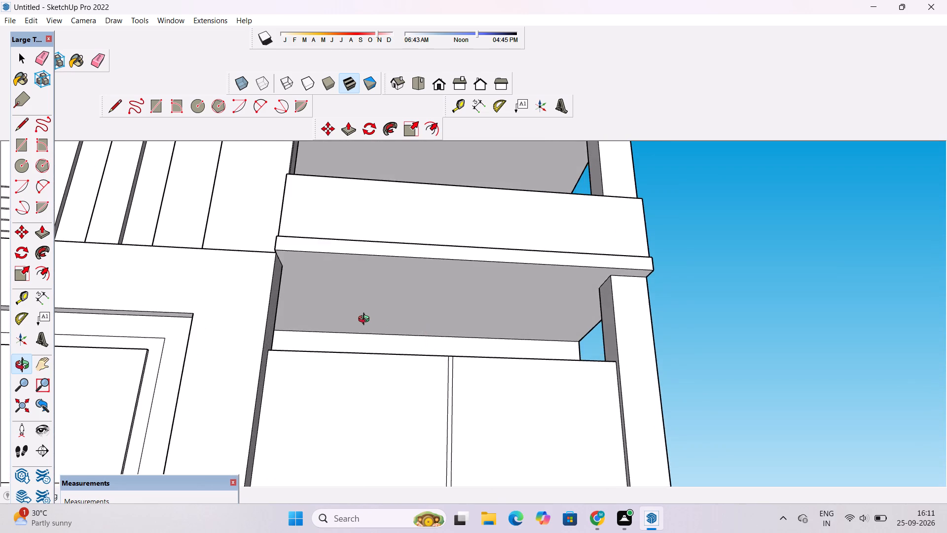
left_click_drag(354, 318, 343, 325)
scroll(339, 328, "up", 1)
left_click_drag(318, 328, 346, 328, "shift")
scroll(346, 318, "up", 1)
left_click_drag(345, 318, 344, 314)
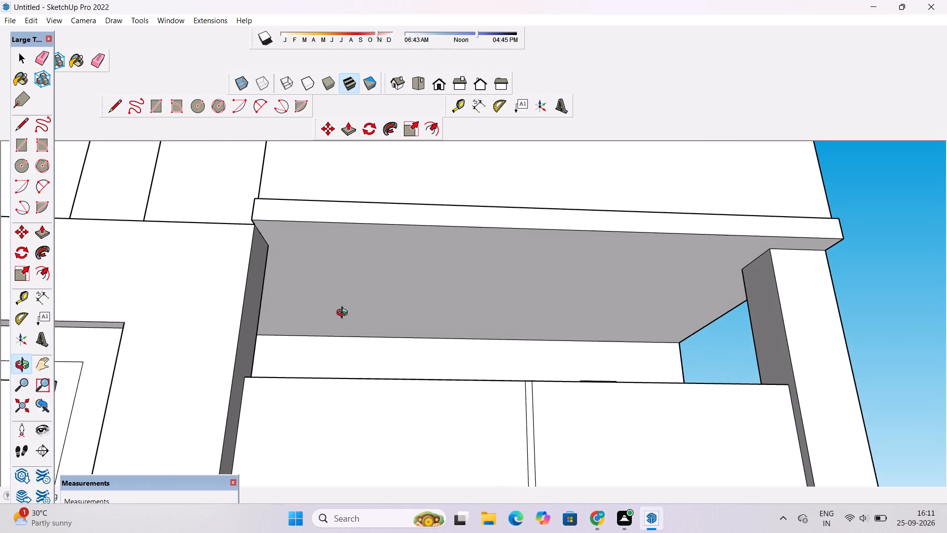
left_click_drag(344, 314, 339, 234)
left_click_drag(338, 231, 345, 375, "shift")
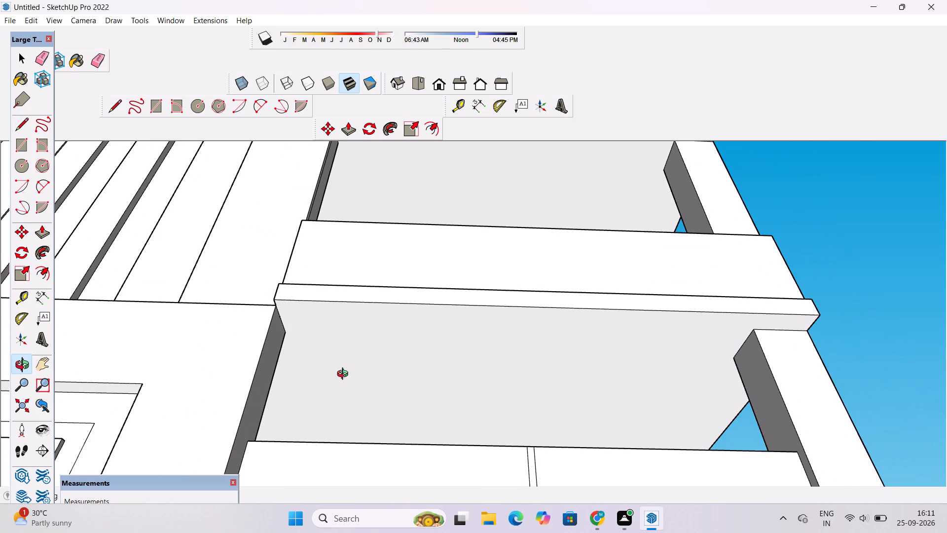
key("c")
scroll(345, 375, "down", 1)
scroll(345, 375, "up", 4)
left_click(350, 320)
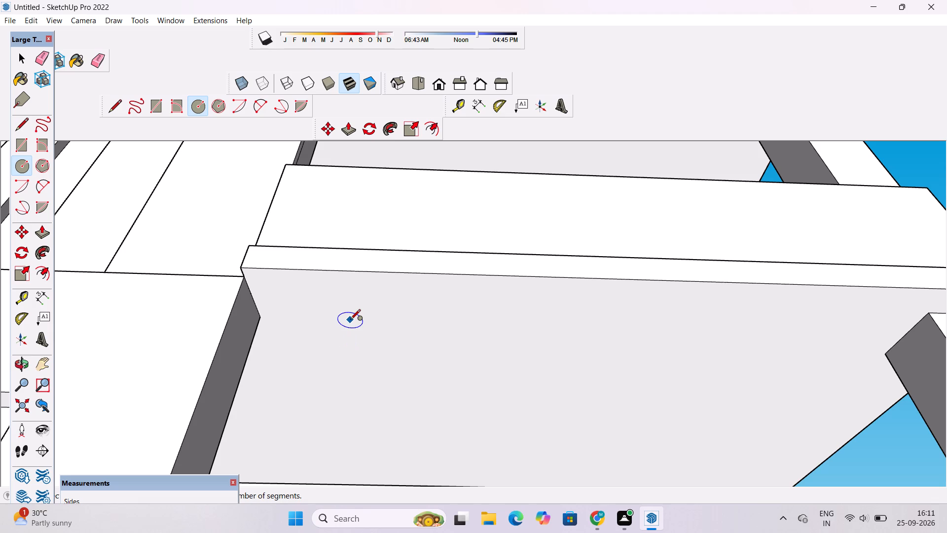
type("6\"")
key("Return")
Copy the circle along the porch ceiling's front edge, first about 21' 5" away, then back by about 5' 7" and 9'.
key("space")
scroll(324, 324, "down", 5)
scroll(351, 322, "up", 4)
double_click(341, 324)
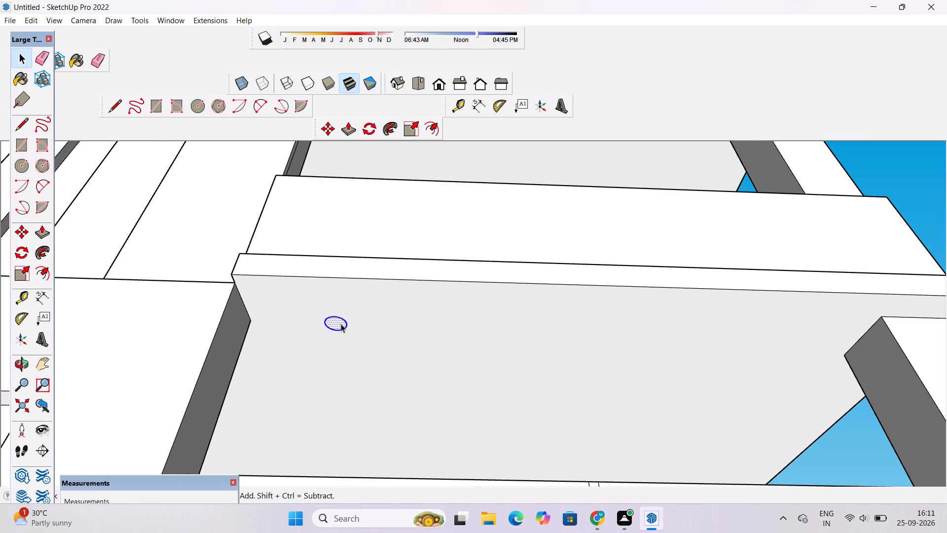
key("m")
scroll(341, 324, "up", 3)
left_click(318, 324)
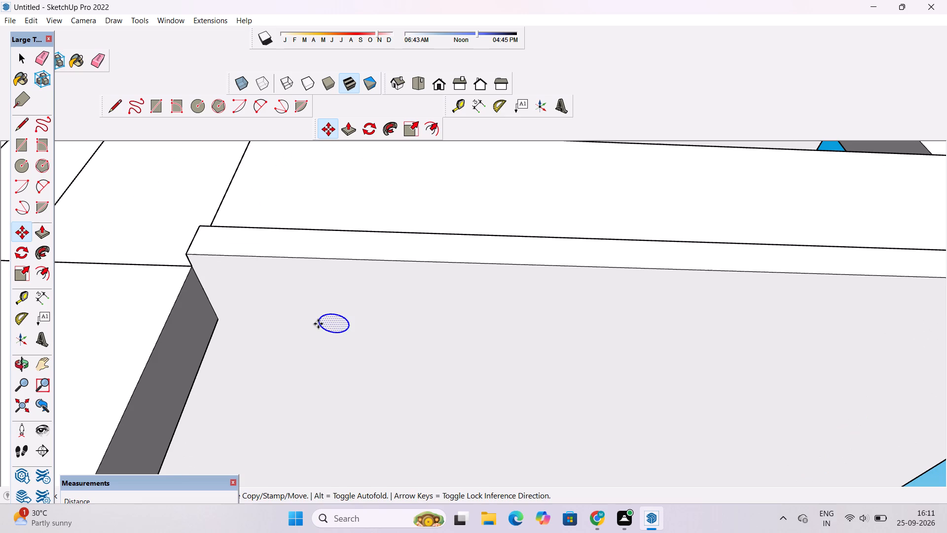
scroll(330, 324, "down", 4)
scroll(547, 323, "down", 2)
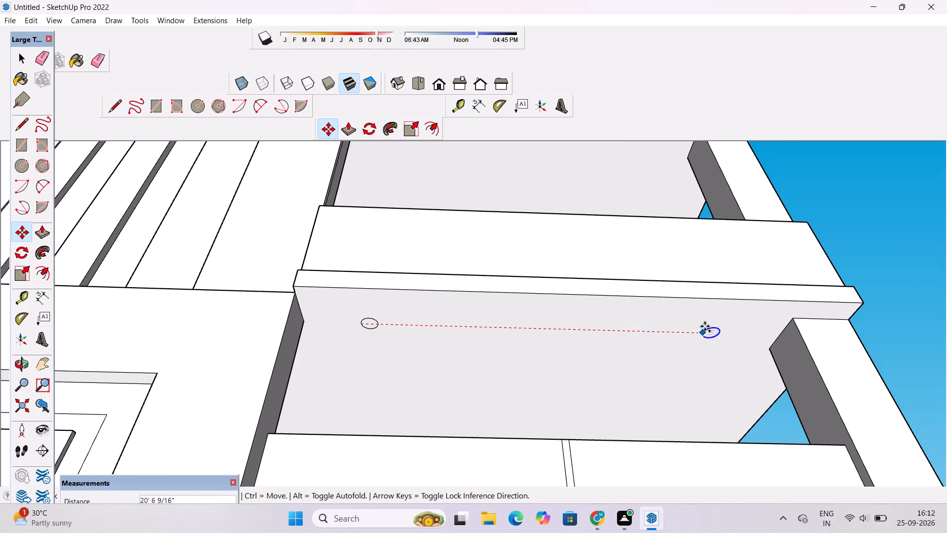
left_click(717, 336)
left_click(718, 335)
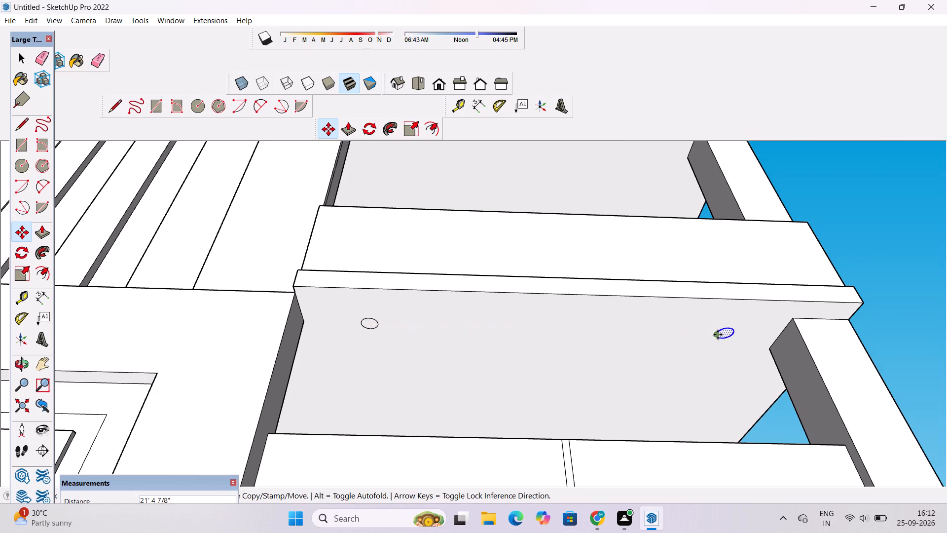
left_click(626, 335)
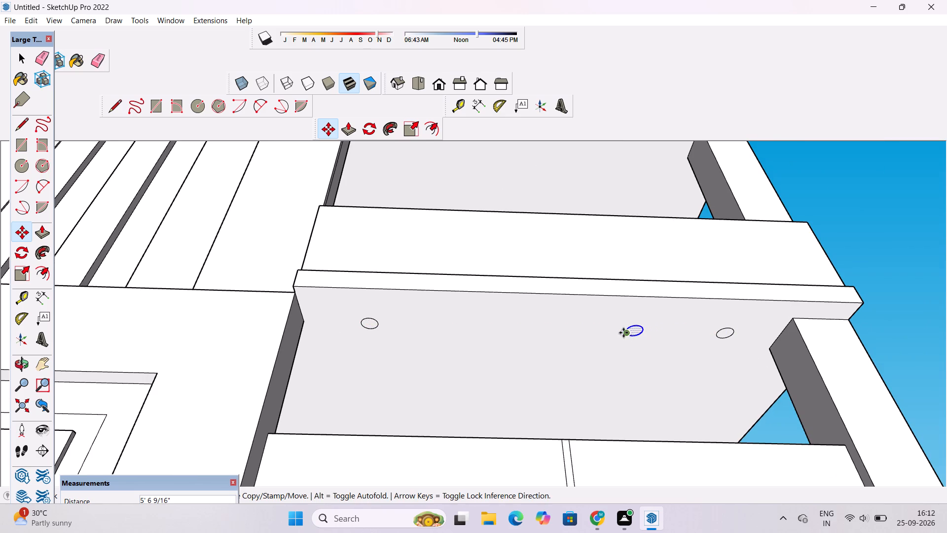
left_click(623, 333)
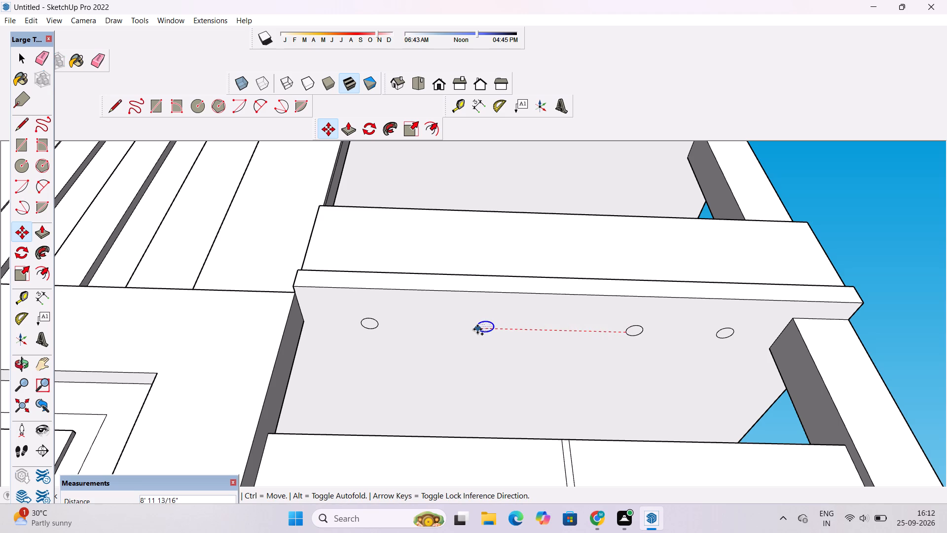
left_click(477, 329)
Copy the circle into a staggered second row of three nearer the house wall, starting about 8' 5" away and ending with about 9' 9" spacing.
key("o")
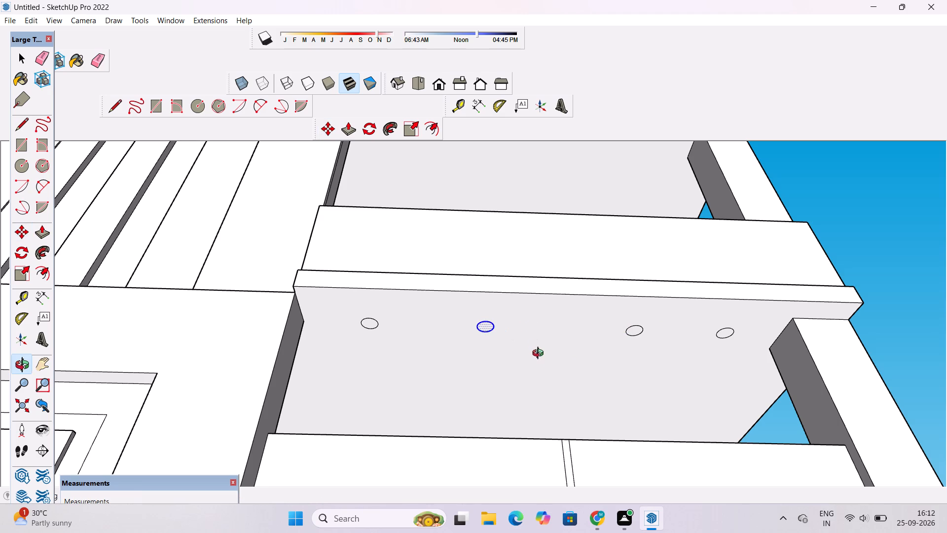
left_click_drag(540, 358, 539, 416)
left_click_drag(539, 421, 522, 351, "shift")
left_click_drag(522, 350, 522, 359)
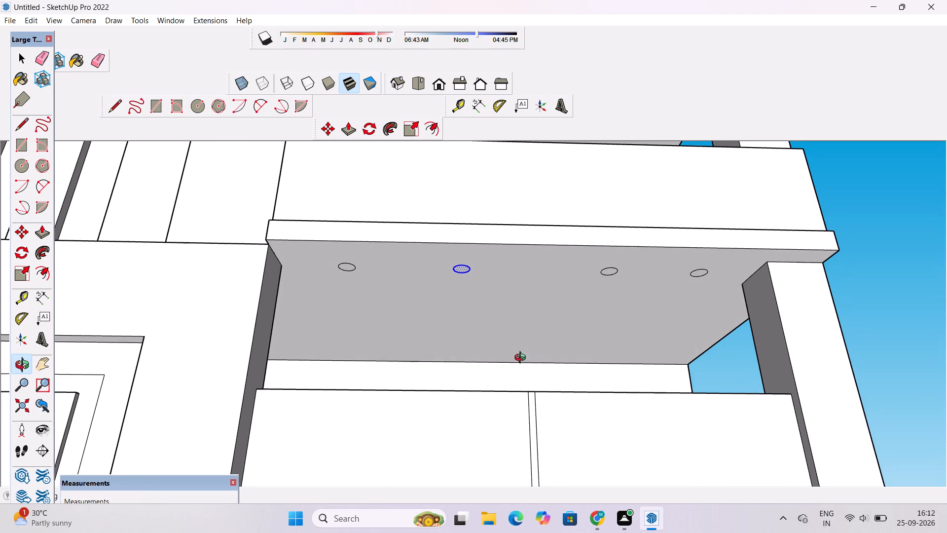
key("space")
key("m")
scroll(468, 283, "up", 4)
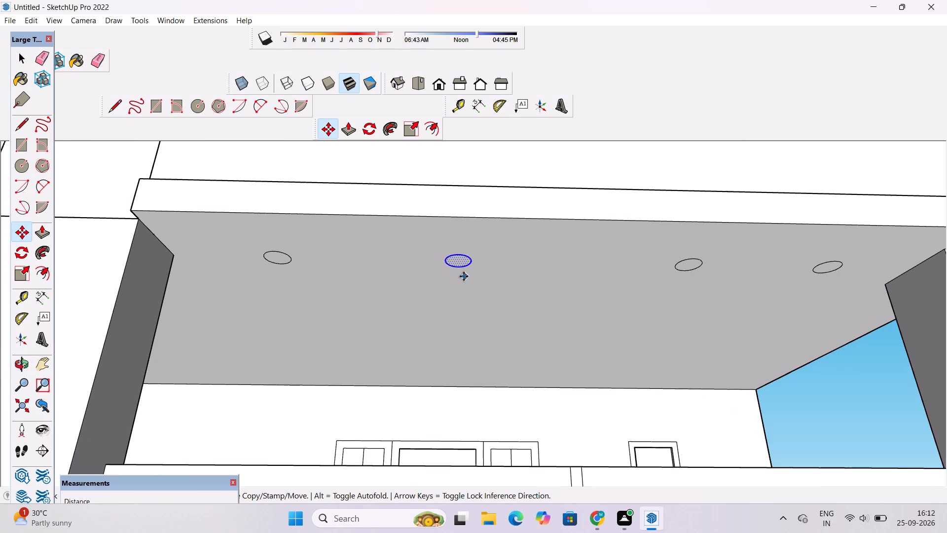
left_click(457, 269)
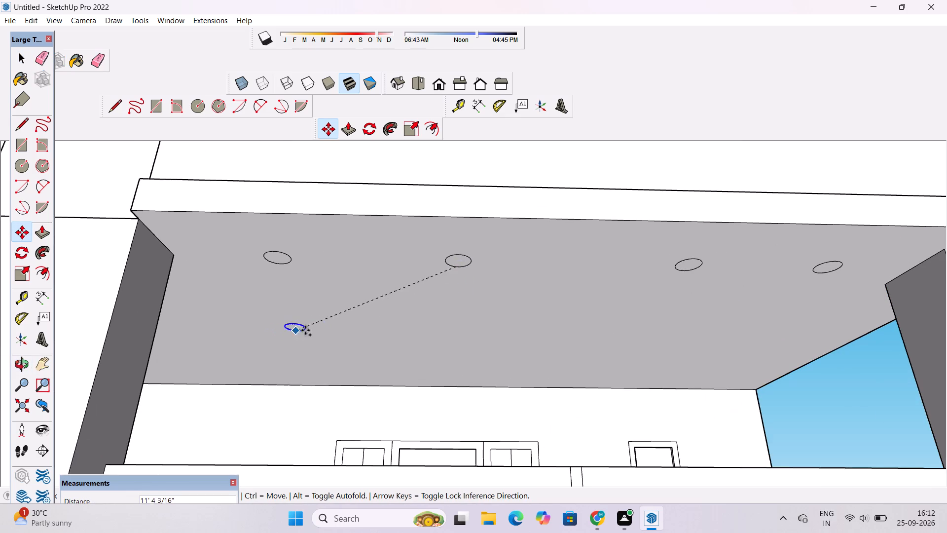
left_click(350, 326)
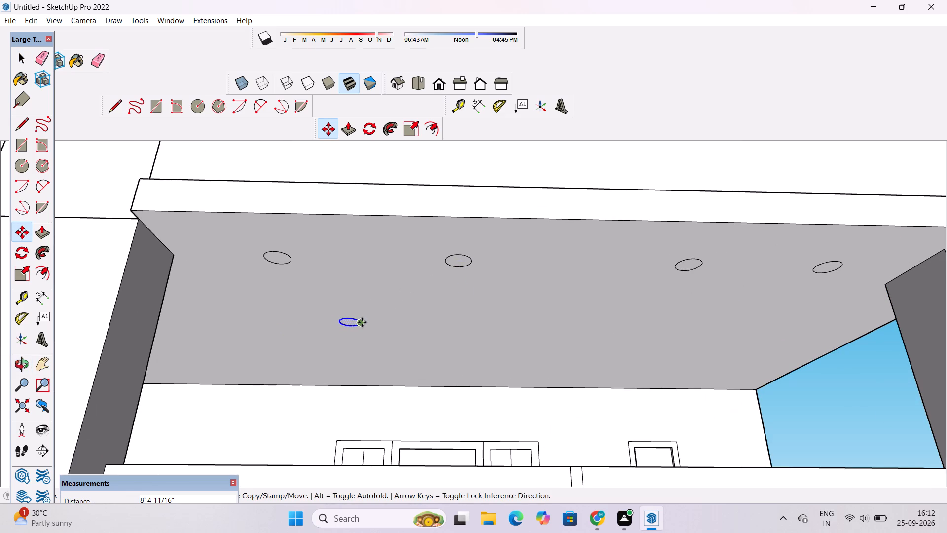
left_click(362, 322)
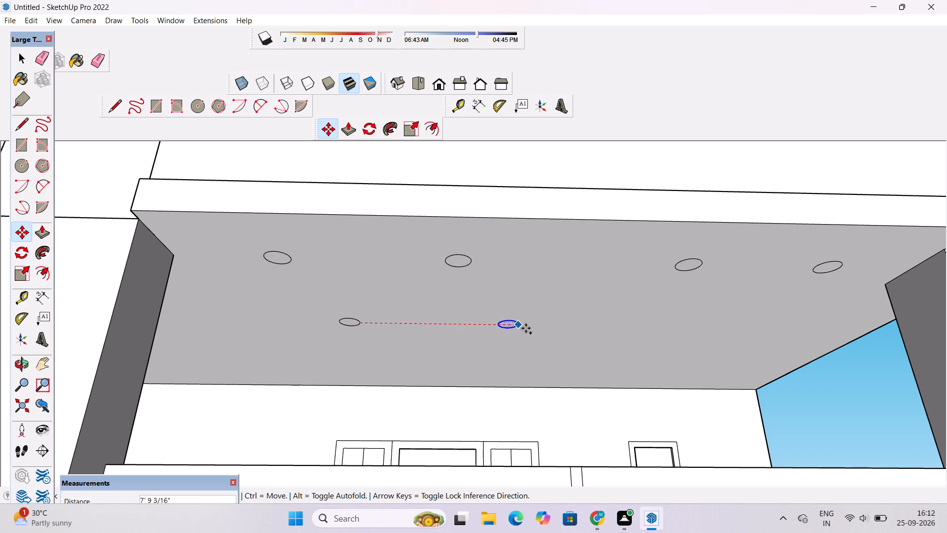
left_click(533, 328)
left_click(535, 326)
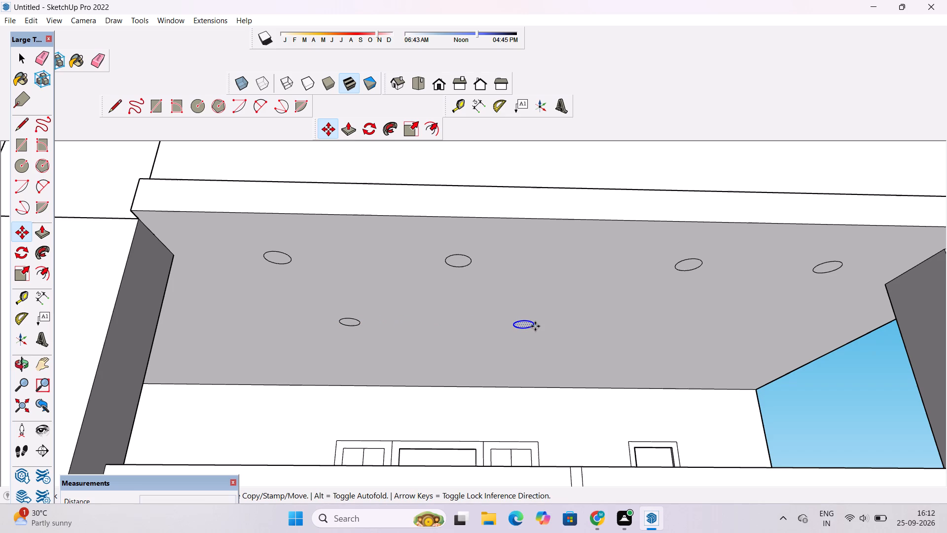
left_click(726, 330)
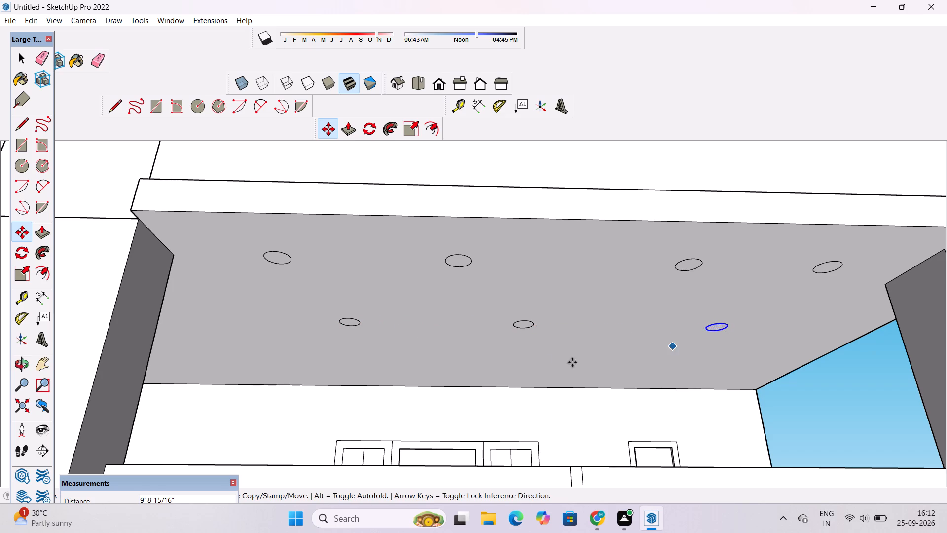
Draw a 6" radius circle on the ceiling slab underside above the first-floor balcony, near the end beside the tall vertical panels.
scroll(351, 304, "down", 9)
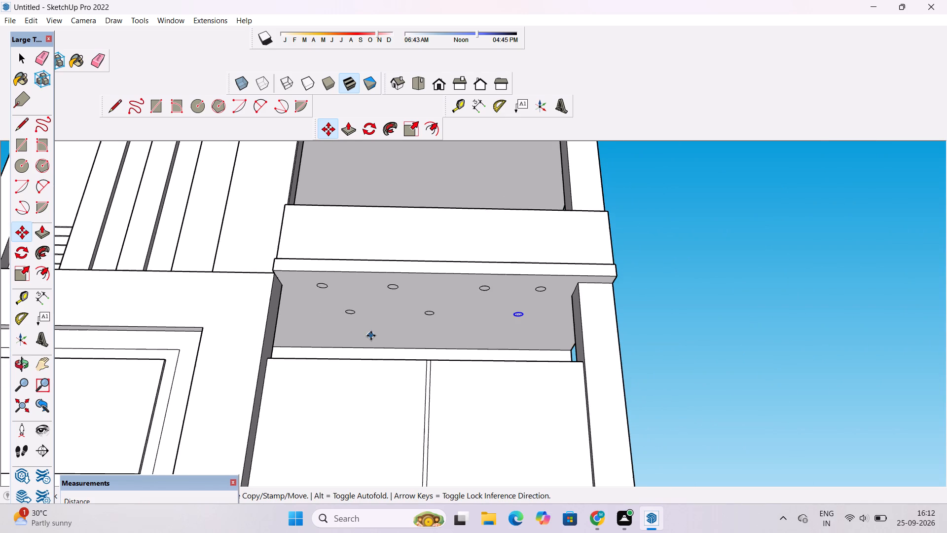
key("o")
scroll(371, 336, "down", 4)
left_click_drag(401, 318, 405, 376)
scroll(410, 332, "up", 2)
left_click_drag(410, 330, 435, 386, "shift")
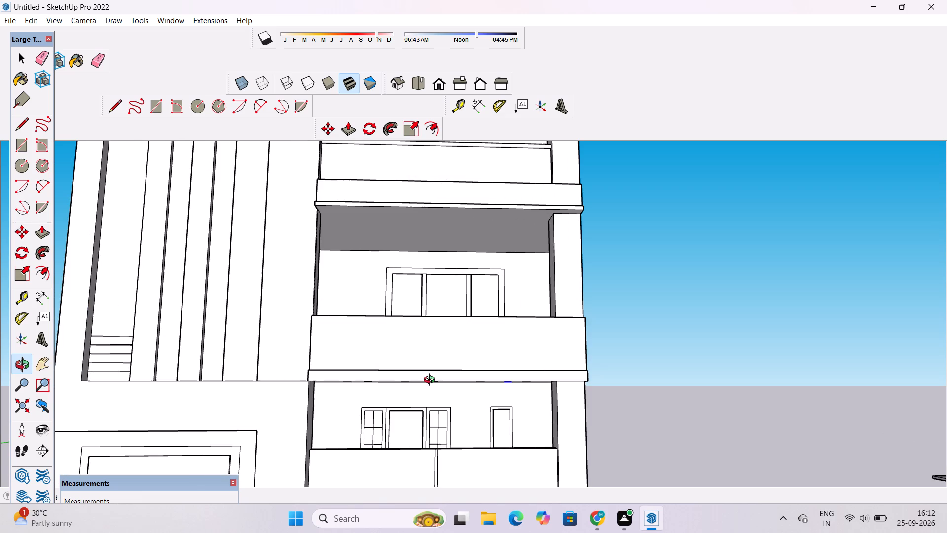
left_click_drag(426, 381, 425, 353)
left_click(425, 352)
left_click_drag(423, 348, 433, 390, "shift")
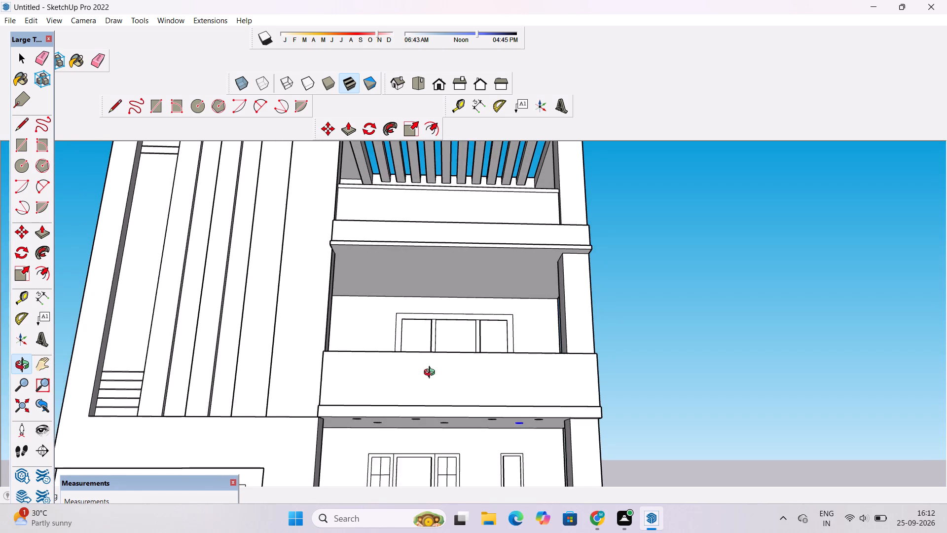
left_click_drag(430, 366, 420, 299)
scroll(401, 282, "up", 3)
left_click_drag(401, 282, 399, 296, "shift")
scroll(398, 299, "up", 2)
left_click_drag(398, 299, 394, 335, "shift")
key("space")
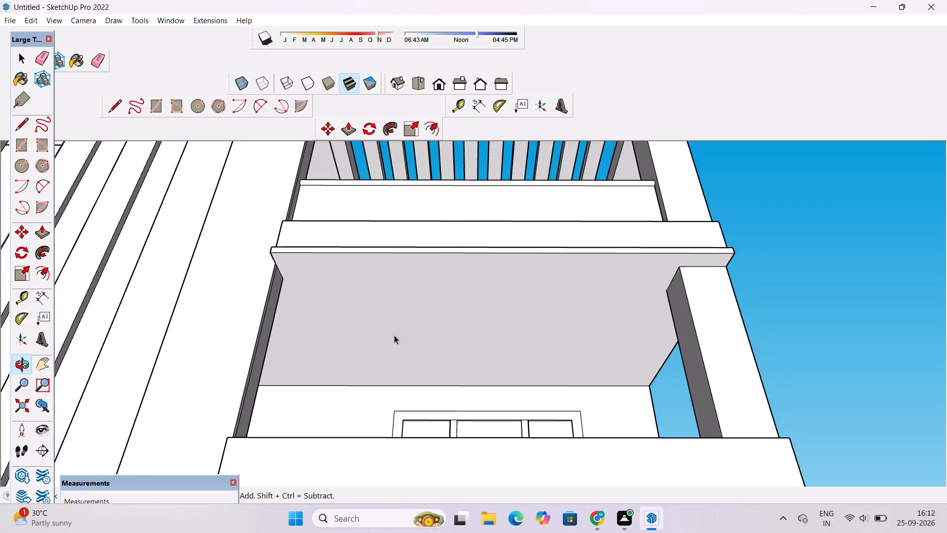
left_click(762, 248)
key("c")
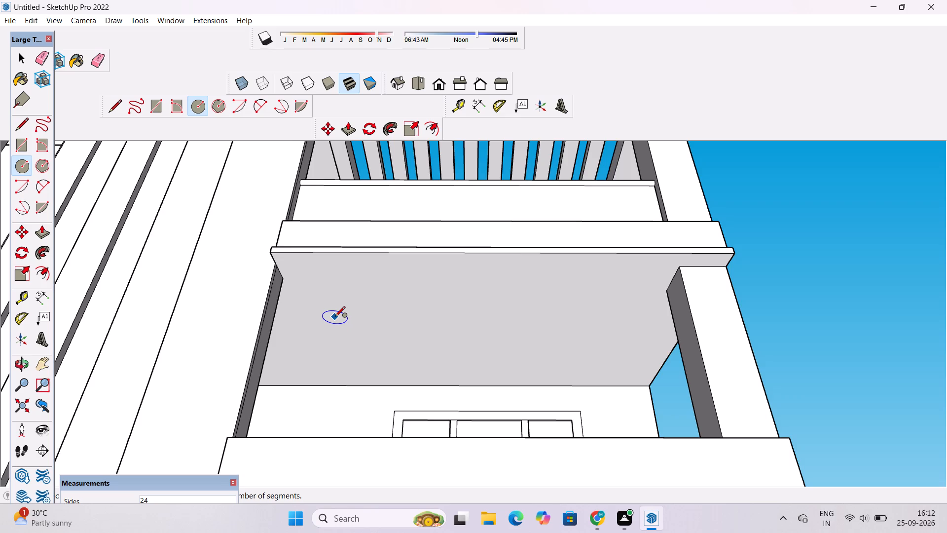
scroll(335, 317, "down", 2)
scroll(335, 317, "up", 1)
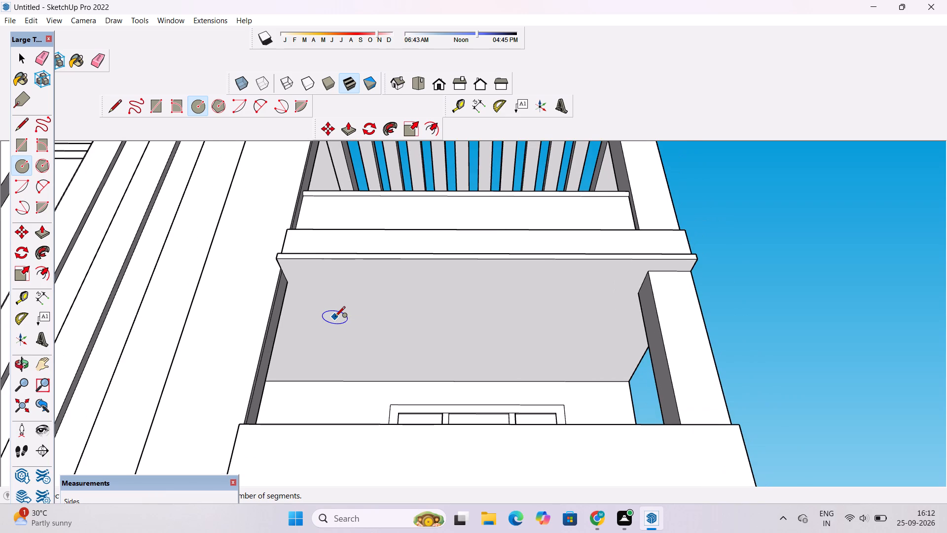
scroll(335, 317, "up", 2)
left_click(338, 303)
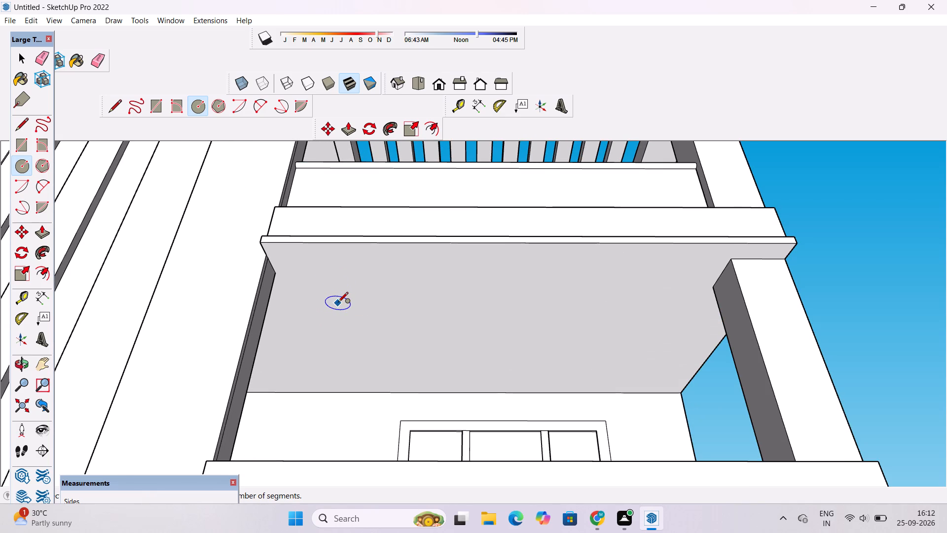
type("6\"")
key("Return")
key("space")
Copy the circle along this ceiling's front edge, first about 10' away, then a second copy at a similar spacing.
scroll(355, 300, "up", 5)
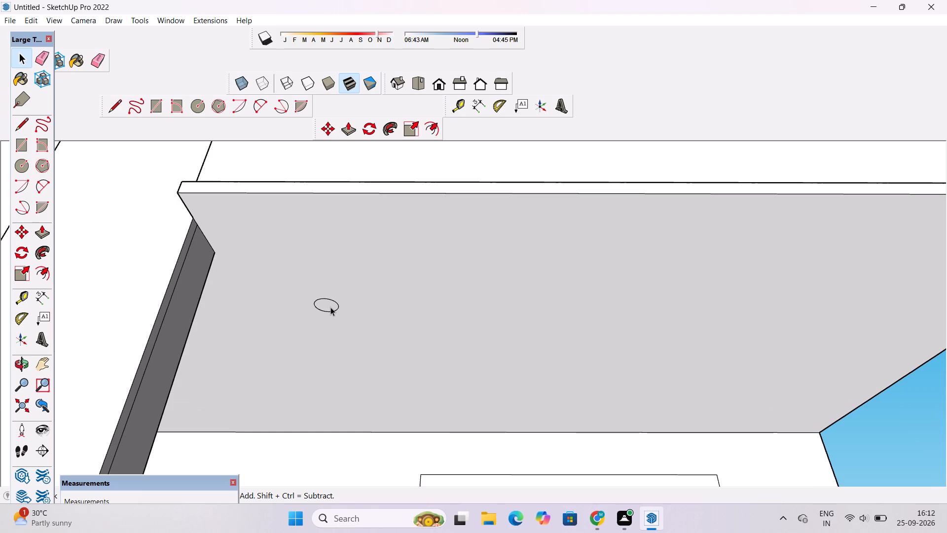
double_click(330, 307)
key("m")
scroll(323, 311, "down", 4)
scroll(333, 312, "up", 2)
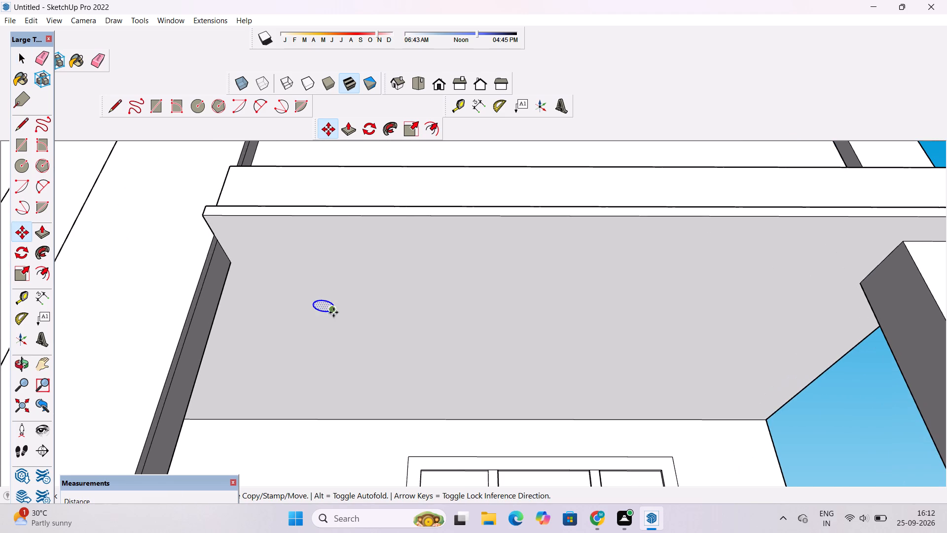
left_click(334, 309)
scroll(367, 305, "down", 4)
scroll(437, 304, "down", 1)
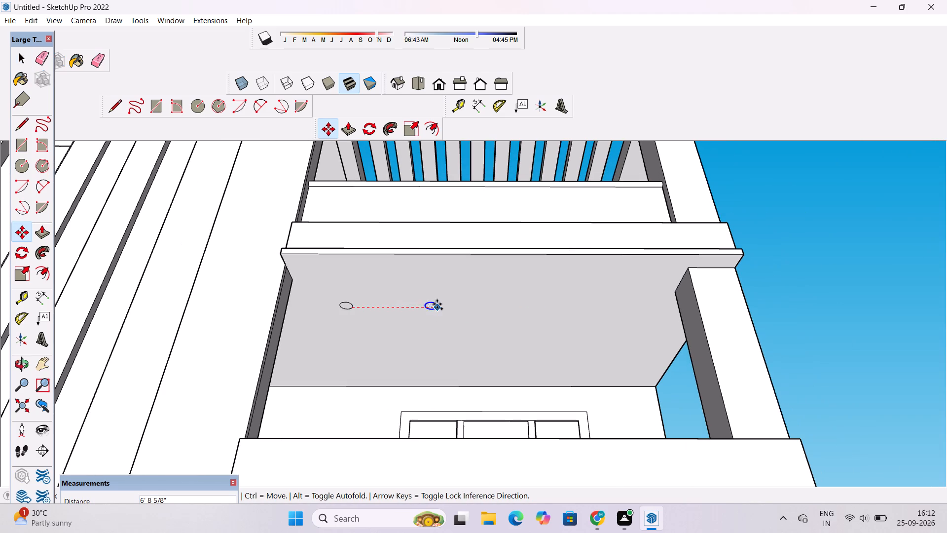
left_click(479, 304)
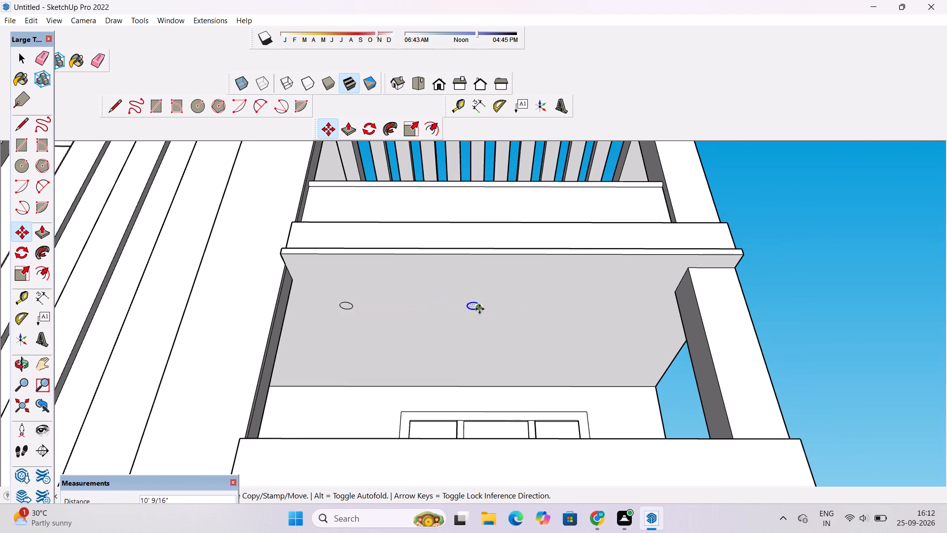
left_click(479, 309)
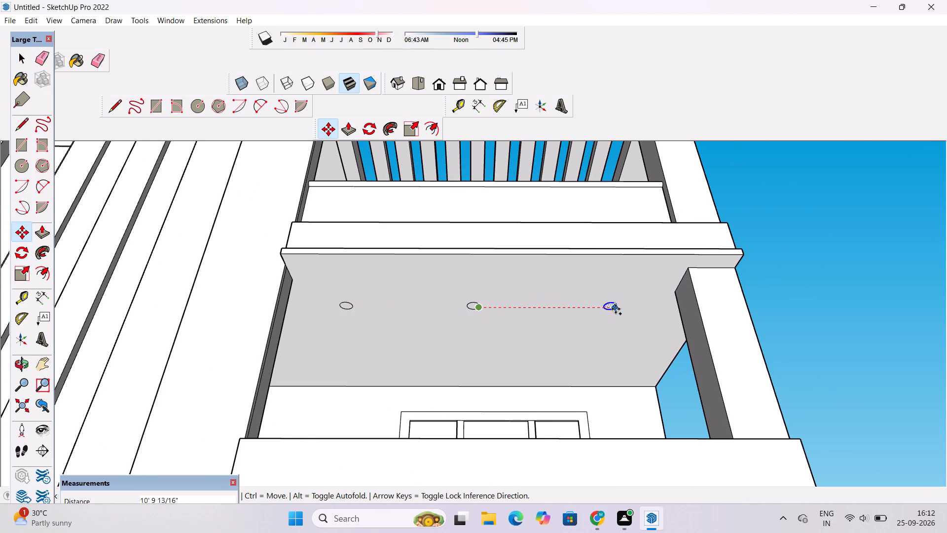
left_click(612, 310)
scroll(605, 316, "up", 3)
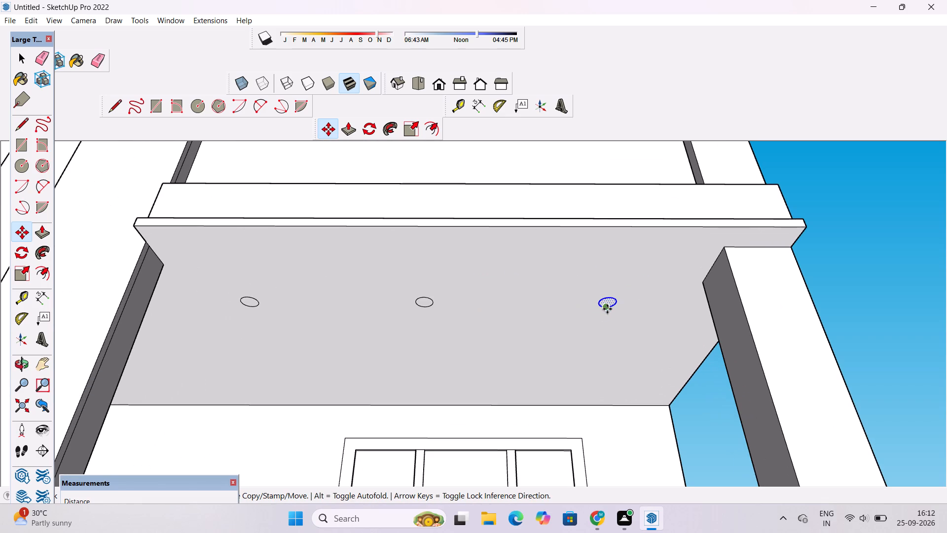
Copy the last circle into a staggered row of two nearer the house wall, first about 8' 5" diagonally, then about 11' 10" along.
left_click(607, 309)
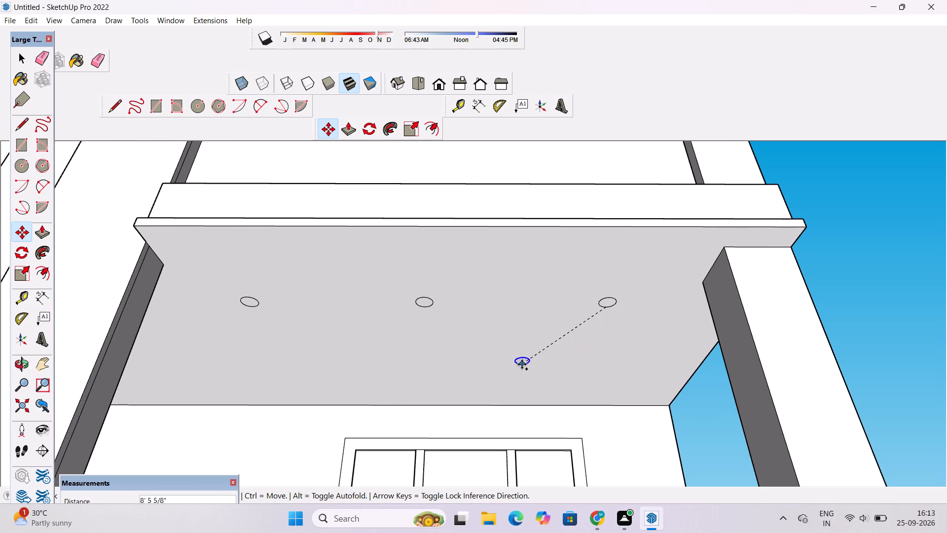
left_click(522, 364)
left_click(514, 362)
left_click(343, 358)
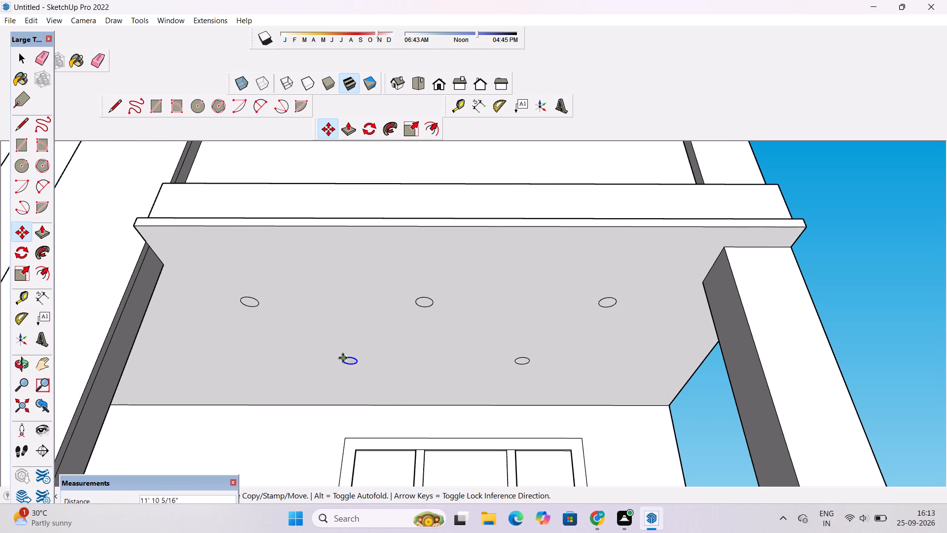
key("space")
Examine the upper balcony, the slatted pergola above it and the roof band from the front and from below.
type("o")
scroll(343, 358, "down", 6)
left_click_drag(356, 354, 379, 448)
left_click_drag(378, 419, 379, 419, "shift")
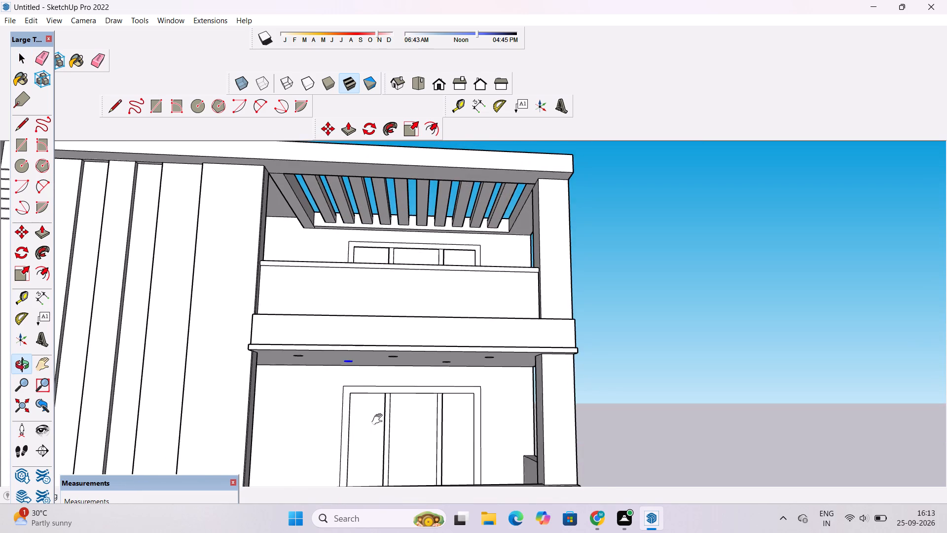
left_click_drag(379, 419, 401, 427, "shift")
left_click_drag(400, 382, 401, 399)
left_click(401, 399)
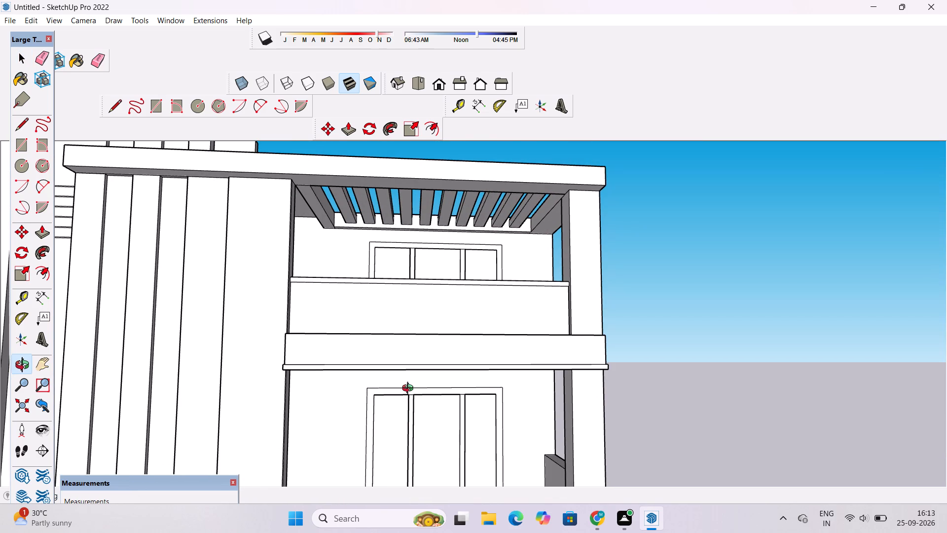
left_click_drag(410, 389, 430, 432, "shift")
scroll(432, 338, "up", 3)
left_click_drag(432, 332, 431, 267)
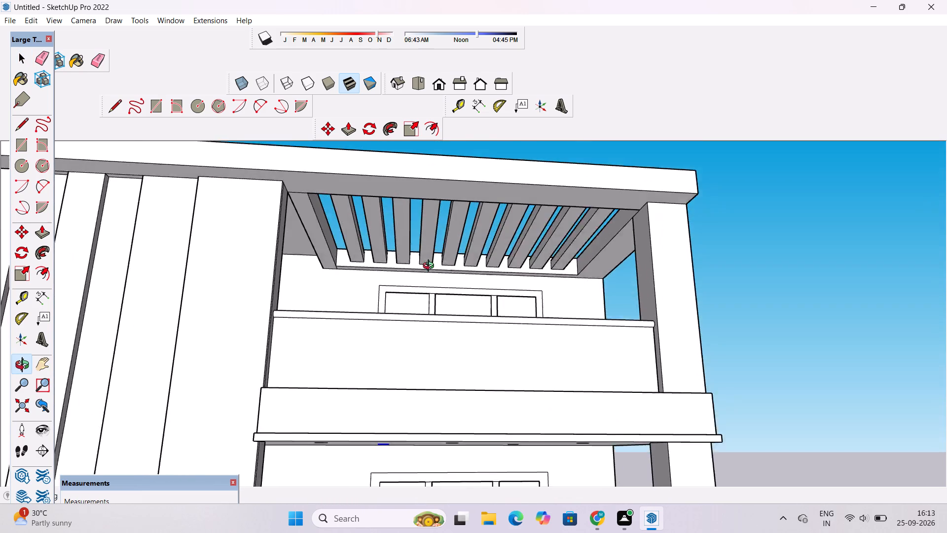
left_click_drag(431, 267, 431, 265)
left_click_drag(430, 261, 459, 300, "shift")
left_click(459, 300, "shift")
left_click_drag(450, 302, 462, 329, "shift")
left_click_drag(462, 329, 462, 298)
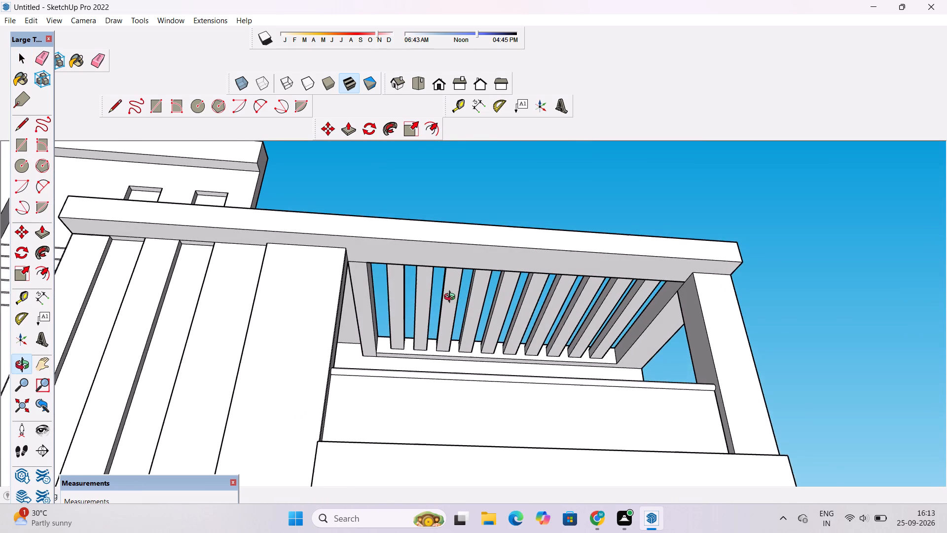
left_click_drag(452, 298, 480, 298, "shift")
left_click_drag(454, 298, 467, 326, "shift")
scroll(459, 327, "up", 2)
left_click_drag(412, 329, 477, 329, "shift")
left_click(483, 329, "shift")
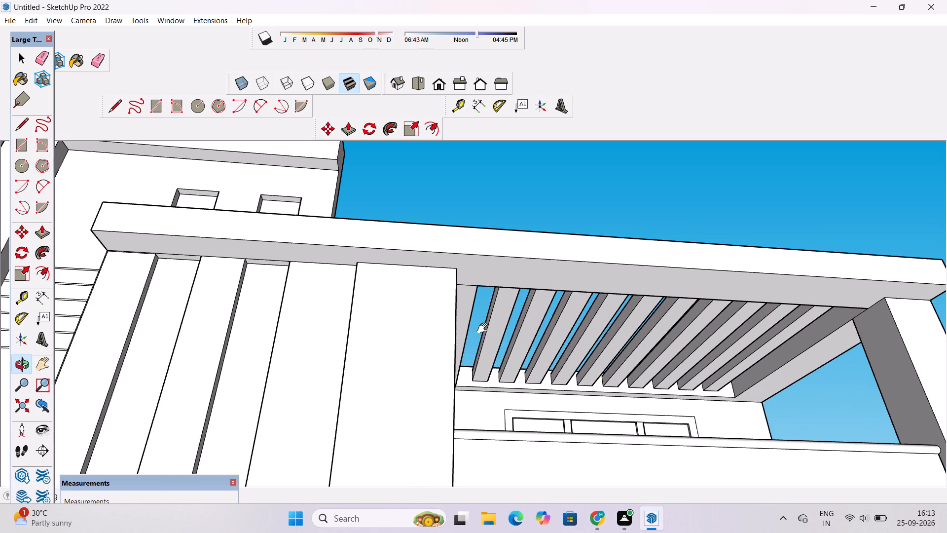
Draw a 6" radius circle on the underside of the roof band above the vertical facade panels, near the band's outer end.
scroll(356, 303, "up", 1)
left_click_drag(354, 303, 384, 319, "shift")
scroll(259, 294, "up", 9)
scroll(274, 281, "down", 1)
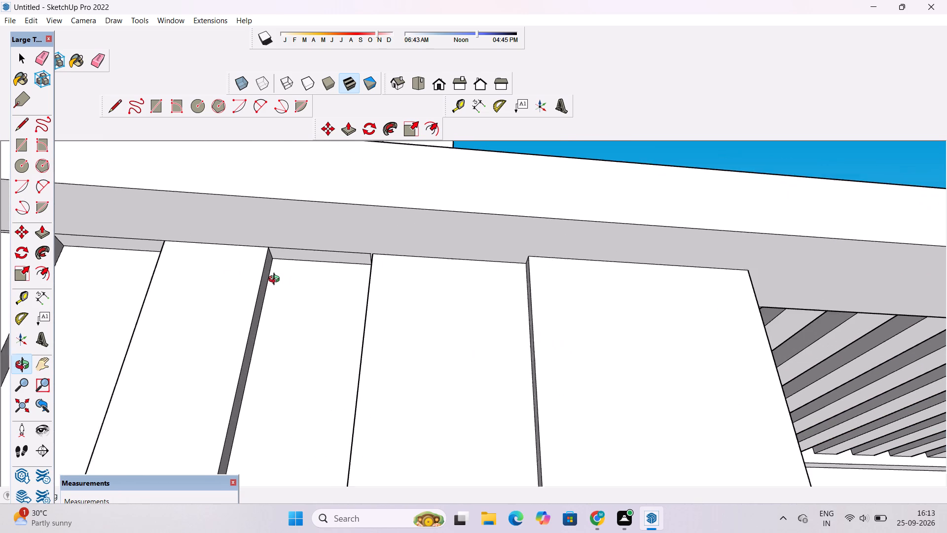
scroll(276, 280, "down", 2)
left_click_drag(302, 283, 310, 290, "shift")
left_click(310, 290, "shift")
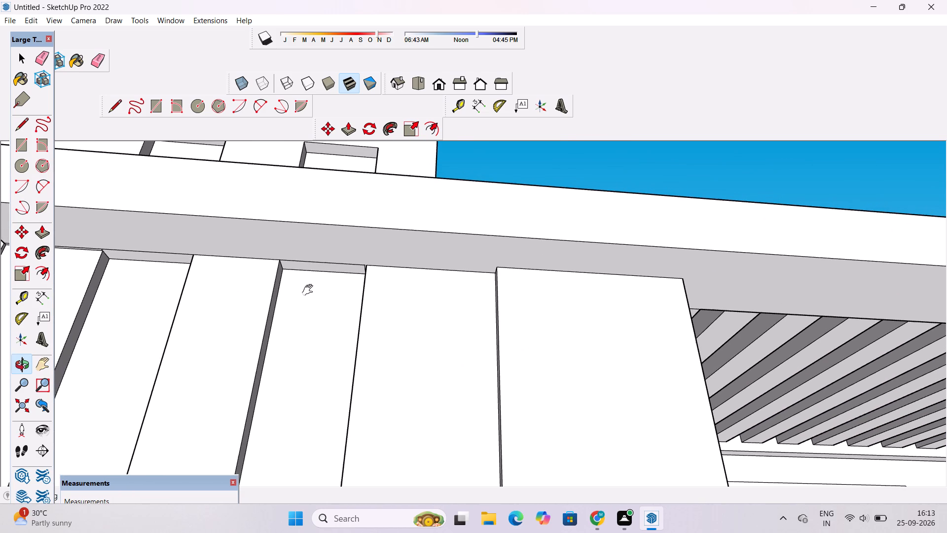
scroll(310, 290, "down", 2)
left_click_drag(338, 318, 339, 303, "shift")
left_click(339, 303, "shift")
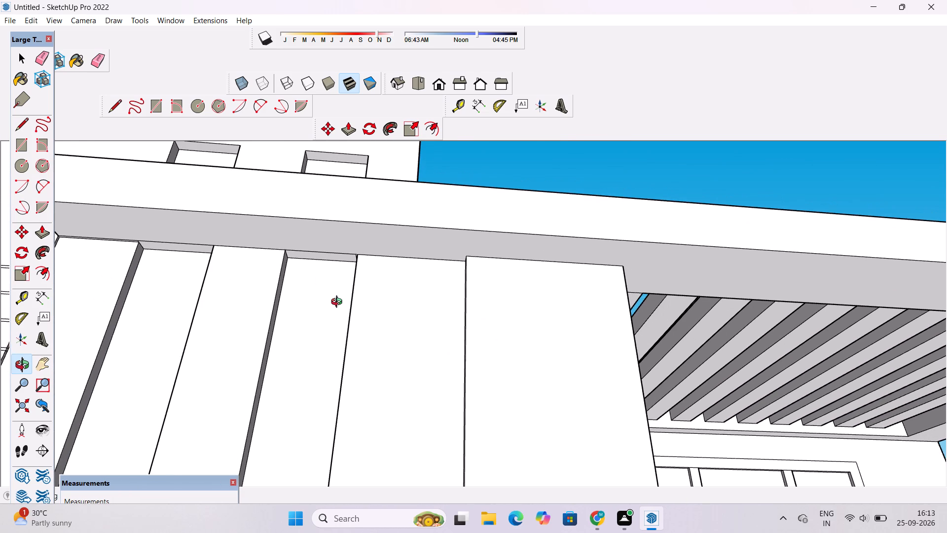
left_click_drag(352, 329, 352, 284)
left_click(352, 284)
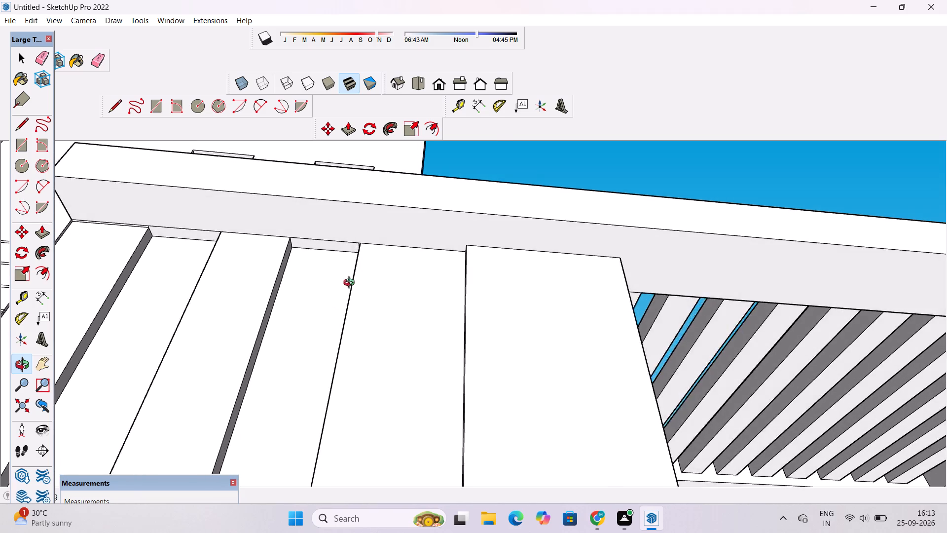
left_click_drag(351, 284, 388, 299, "shift")
left_click(388, 299, "shift")
scroll(388, 306, "up", 1)
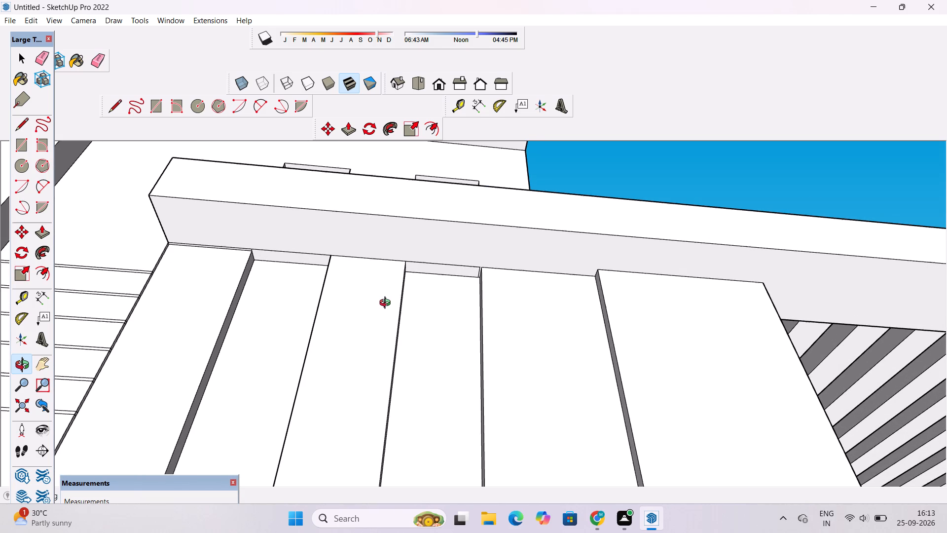
key("c")
scroll(387, 304, "down", 1)
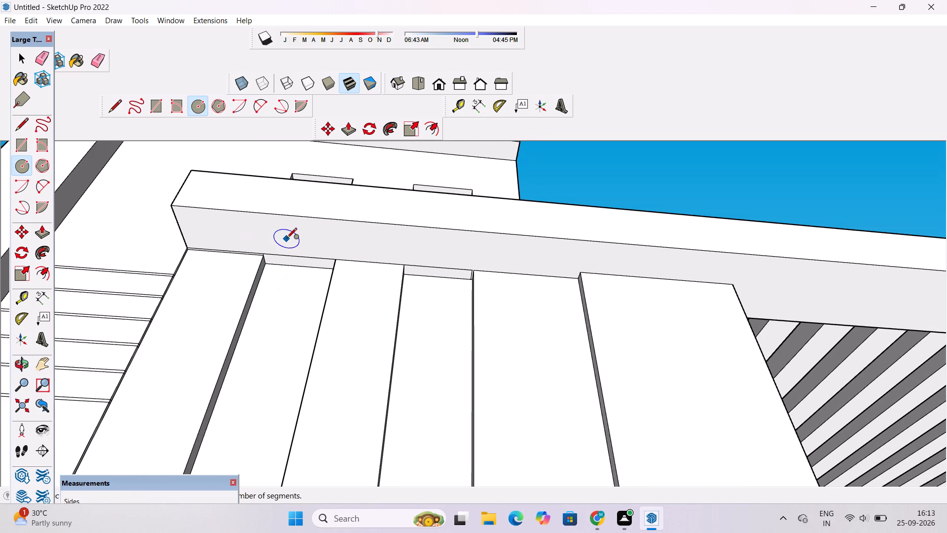
scroll(287, 239, "up", 4)
scroll(287, 239, "down", 2)
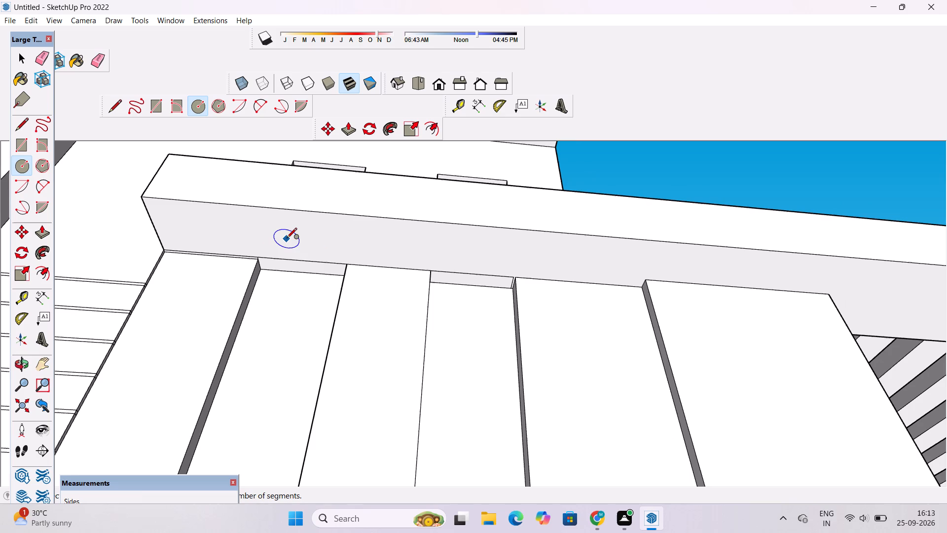
scroll(285, 230, "up", 2)
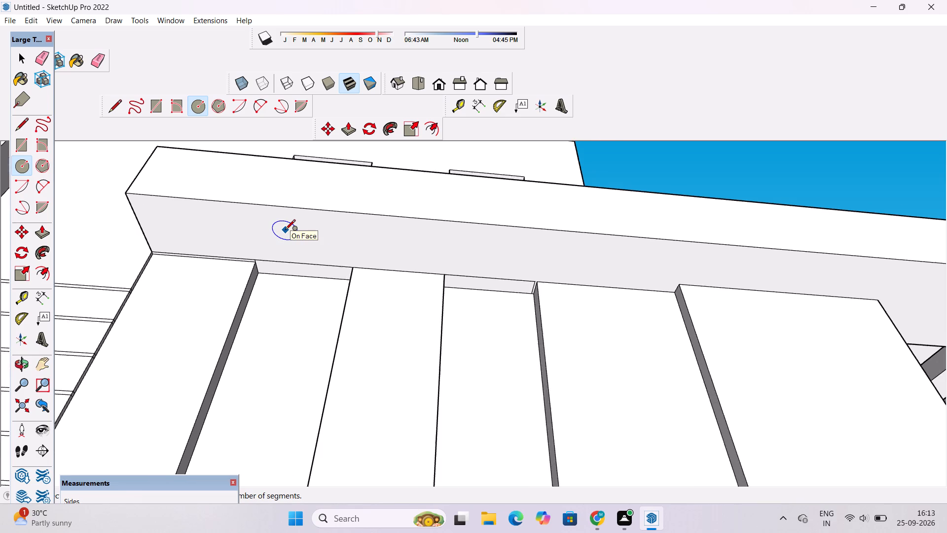
scroll(285, 230, "up", 2)
scroll(277, 242, "down", 4)
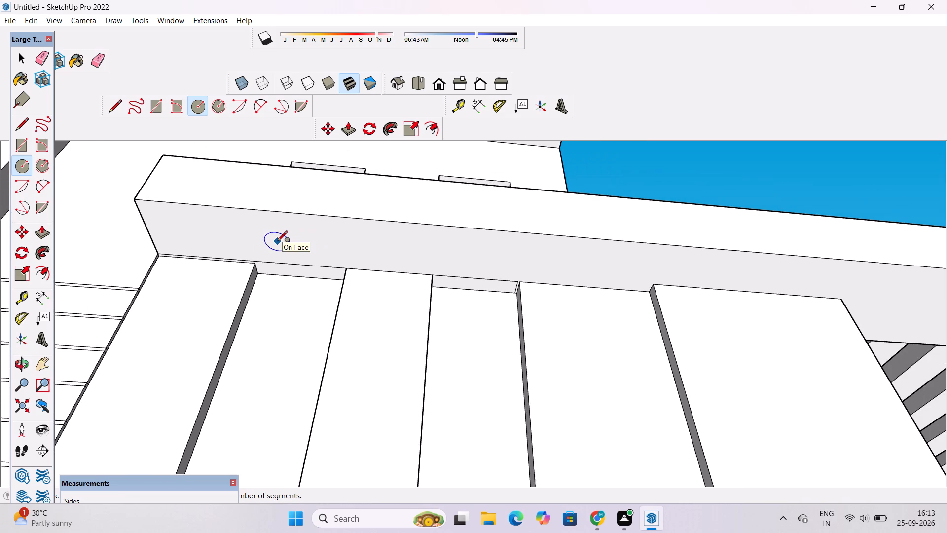
left_click(301, 244)
left_click(316, 228)
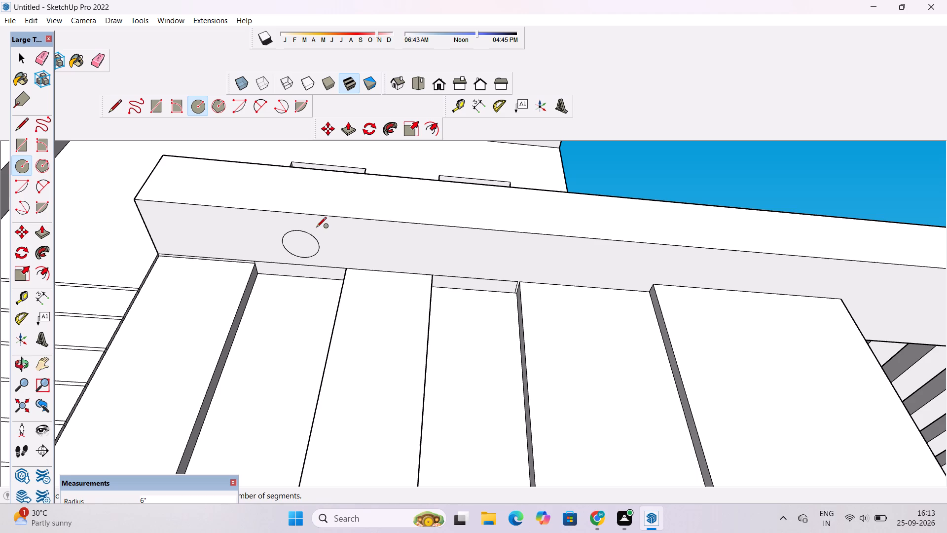
key("space")
Copy the 6" radius circle about 4' 4" along the roof band's underside, keeping it above the vertical facade panels.
double_click(298, 244)
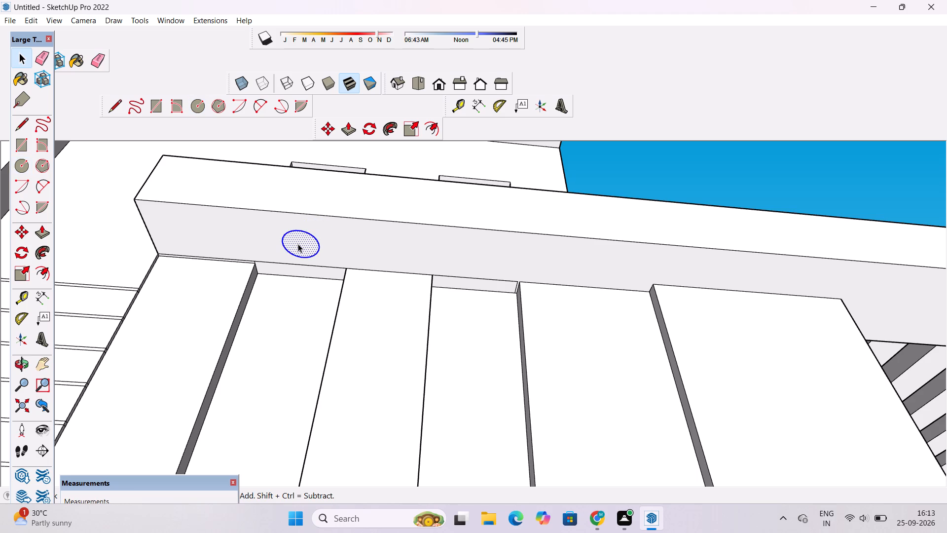
key("m")
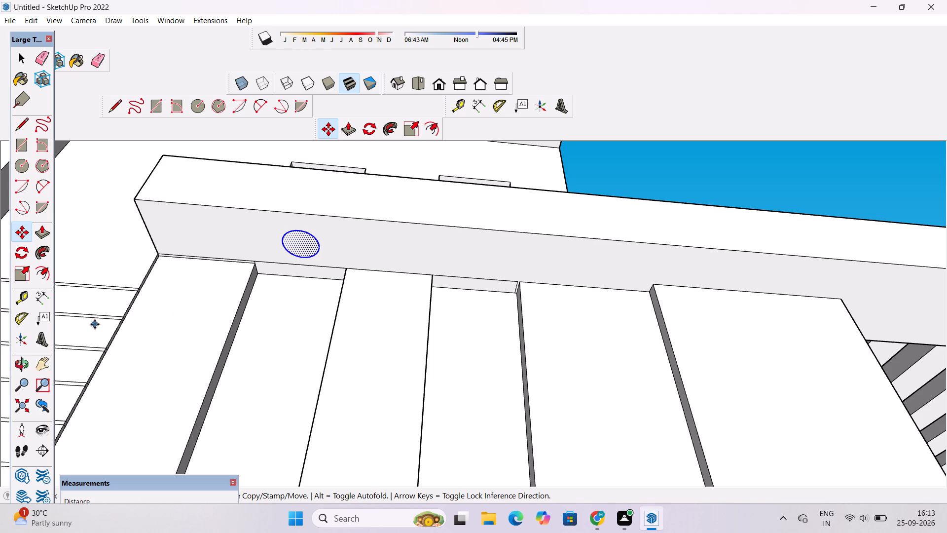
scroll(95, 324, "down", 3)
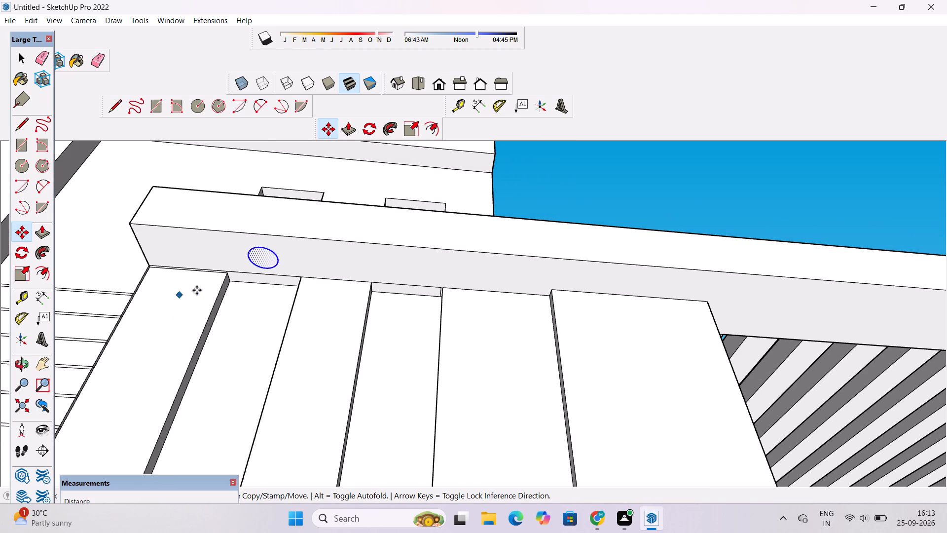
scroll(267, 276, "down", 1)
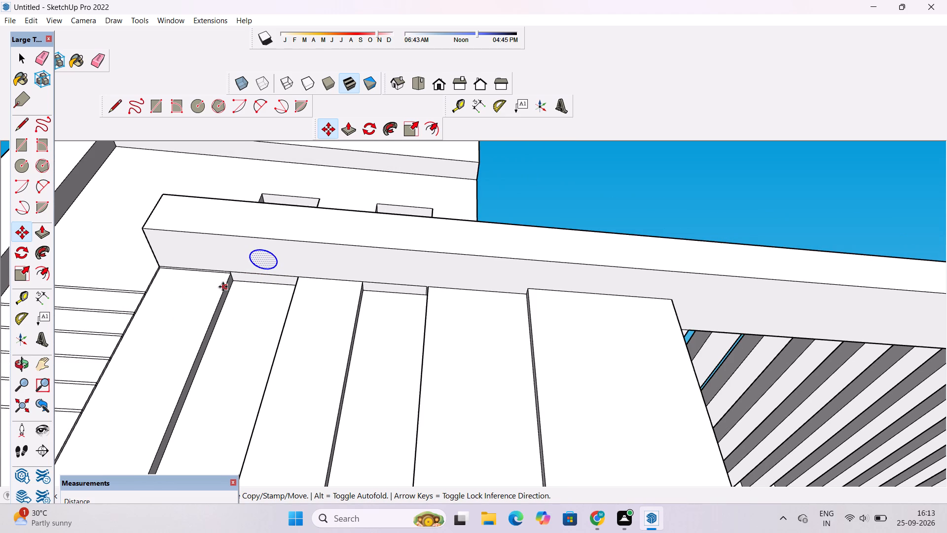
scroll(219, 287, "down", 1)
scroll(219, 287, "up", 1)
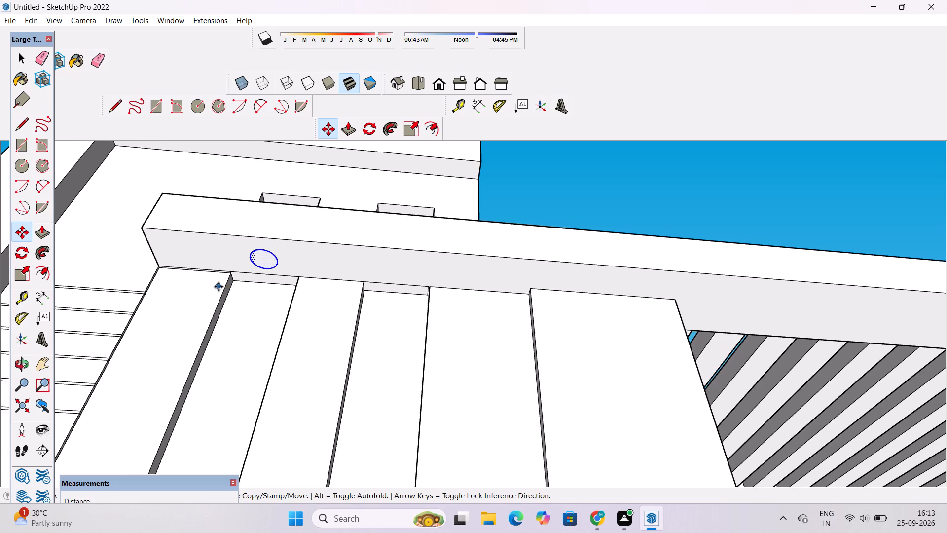
scroll(219, 287, "down", 2)
scroll(219, 287, "up", 1)
scroll(219, 287, "down", 3)
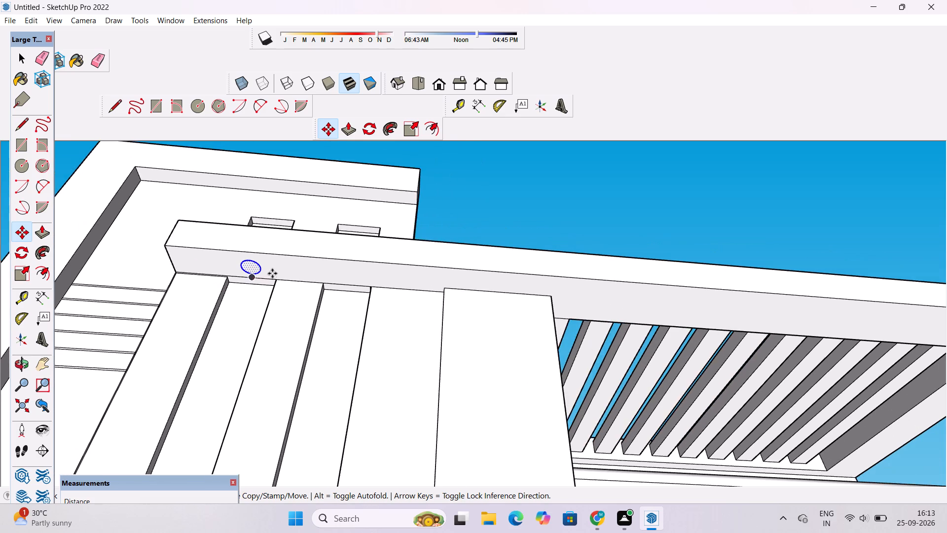
scroll(276, 271, "up", 4)
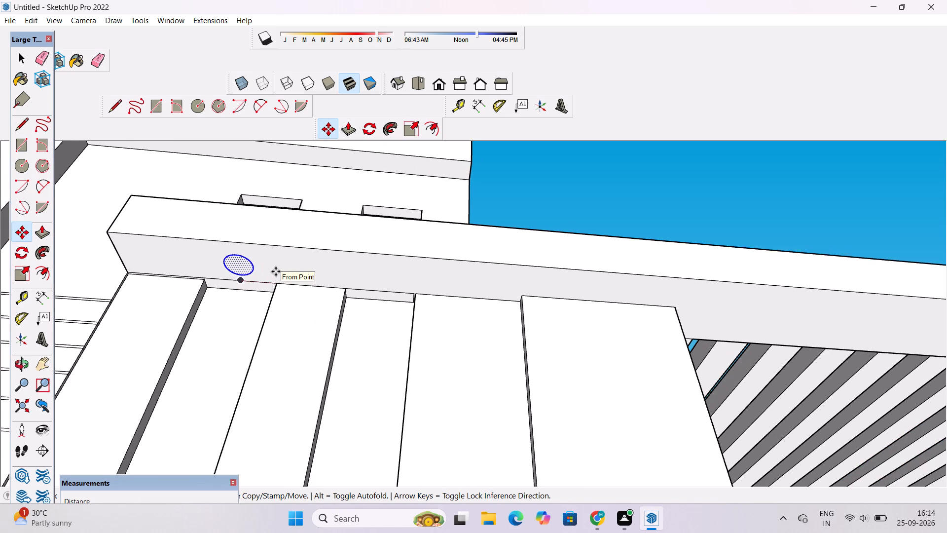
scroll(276, 271, "down", 2)
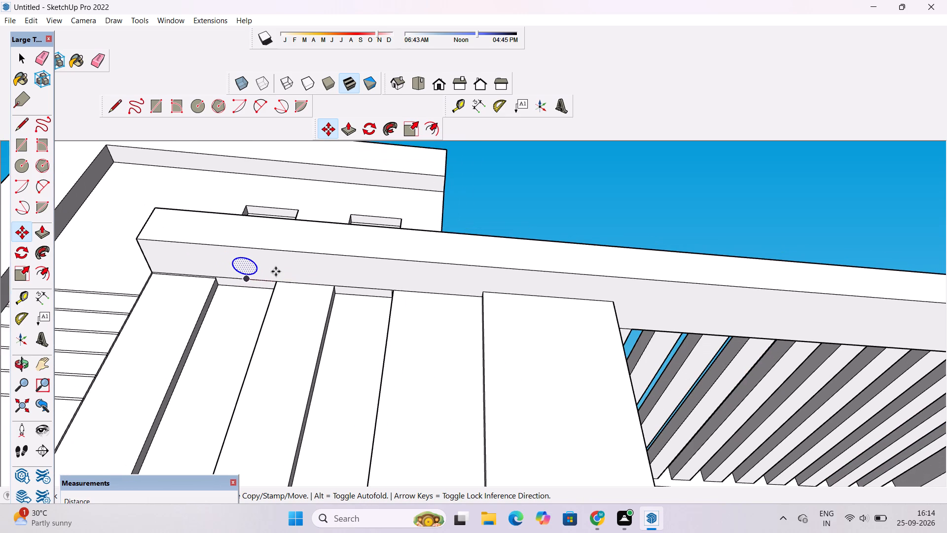
scroll(259, 274, "up", 7)
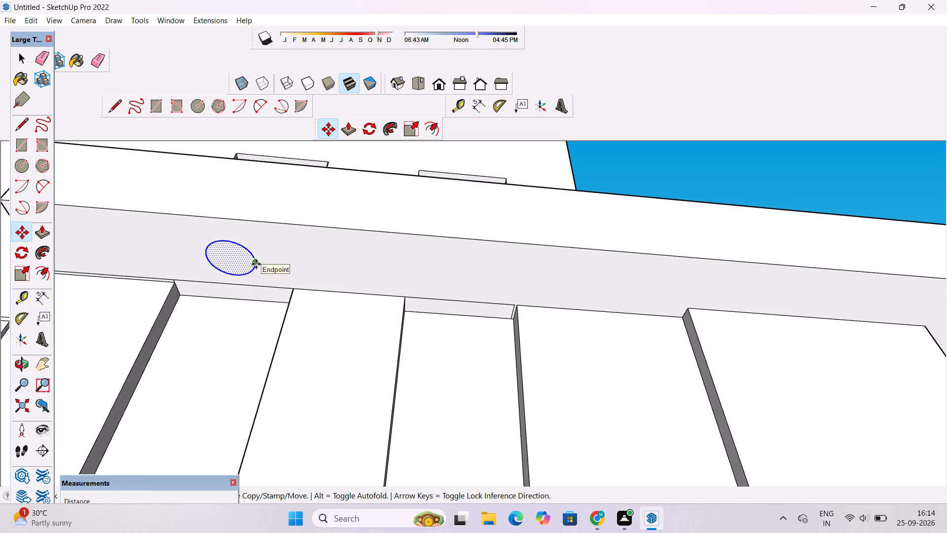
left_click(256, 264)
scroll(272, 258, "down", 4)
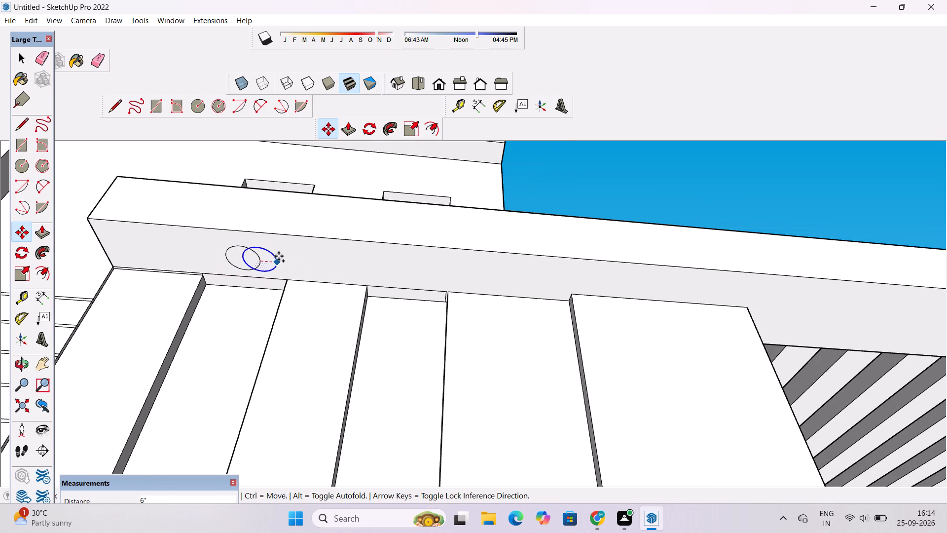
scroll(279, 256, "down", 7)
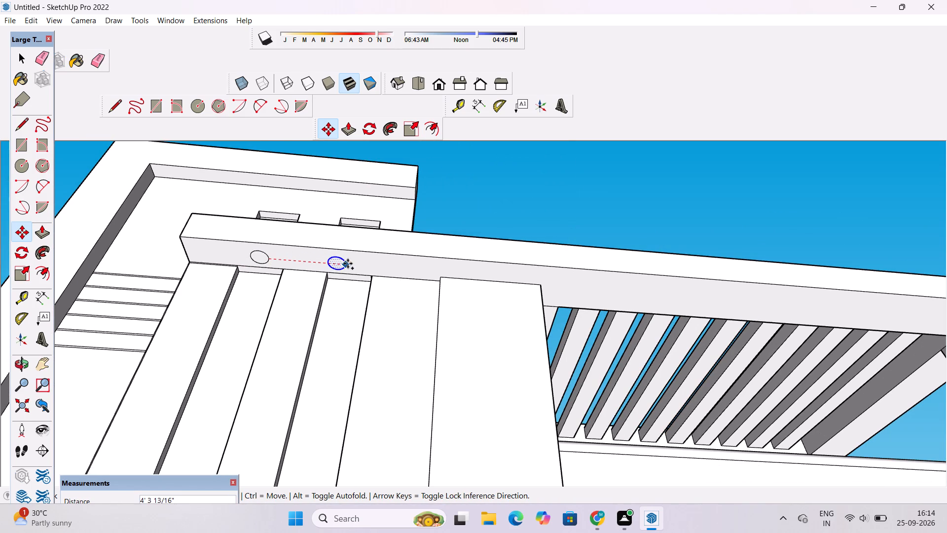
left_click(348, 264)
Copy the last circle twice more along the roof band, first about 4' 7" on, then about 9' 2" further to above the pergola.
left_click(349, 266)
scroll(377, 265, "down", 5)
scroll(405, 269, "up", 3)
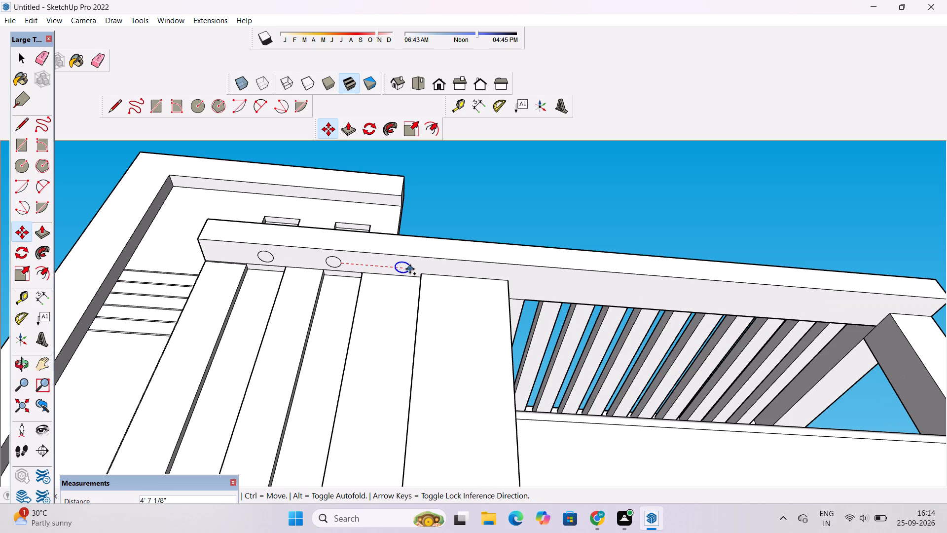
left_click(410, 269)
double_click(410, 269)
scroll(464, 268, "down", 3)
scroll(498, 270, "up", 2)
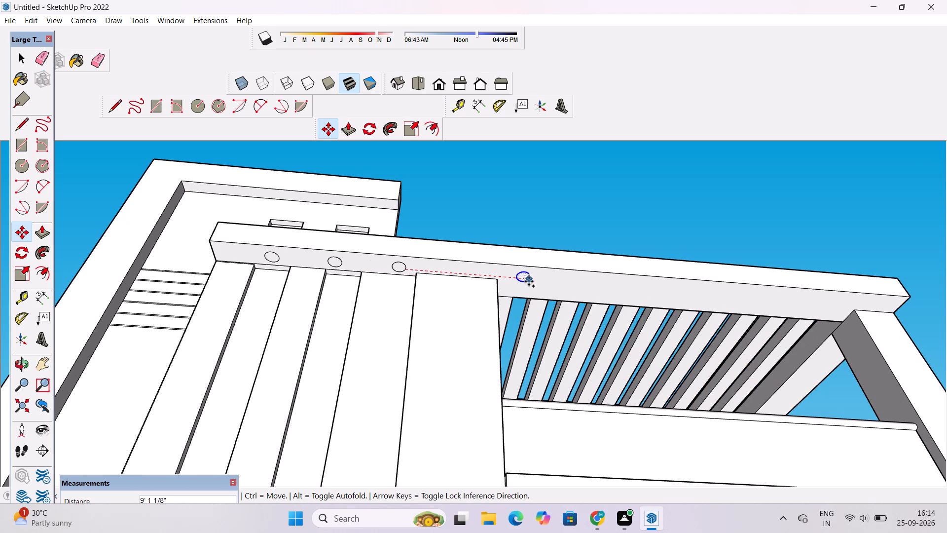
scroll(529, 282, "up", 1)
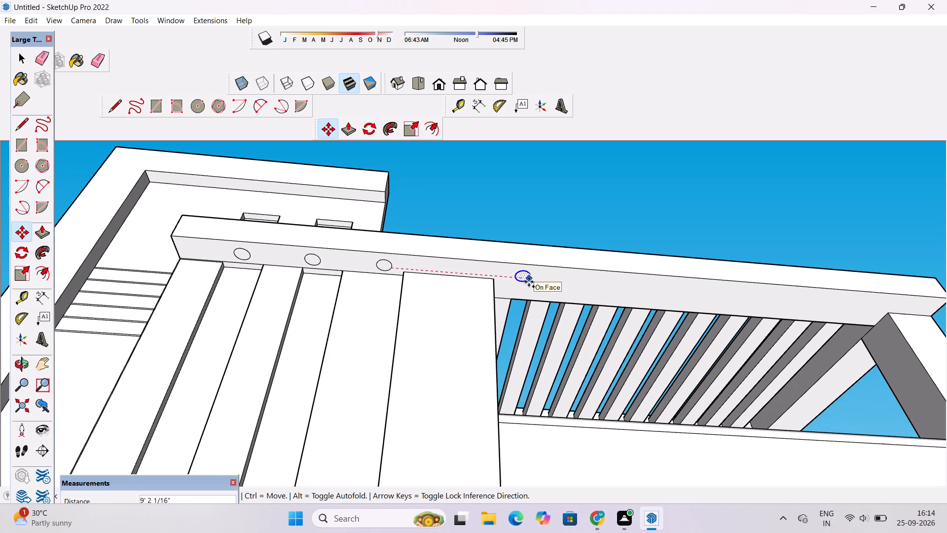
left_click(529, 282)
Add two more circle copies along the roof band above the pergola slats, spaced about 5' 11" and then about 6' 2".
left_click(531, 277)
scroll(553, 274, "down", 3)
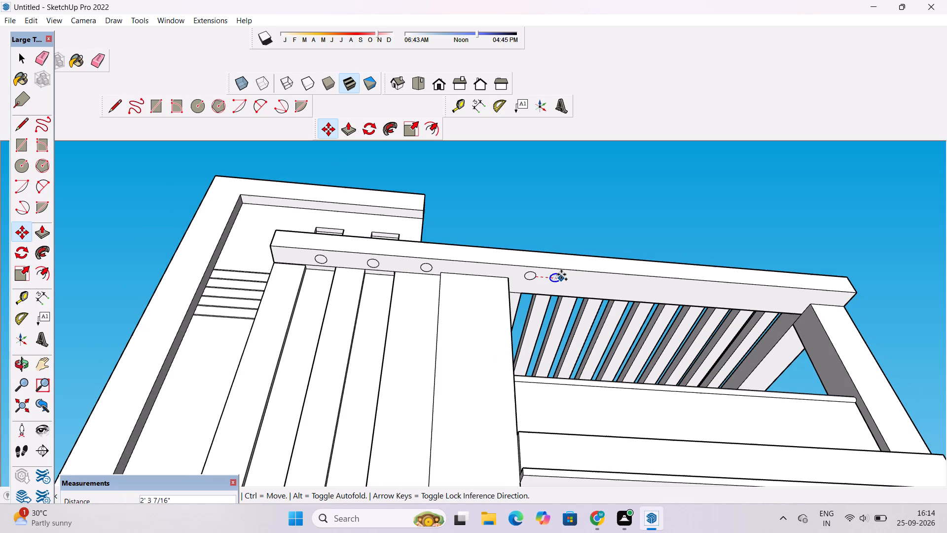
scroll(600, 282, "up", 3)
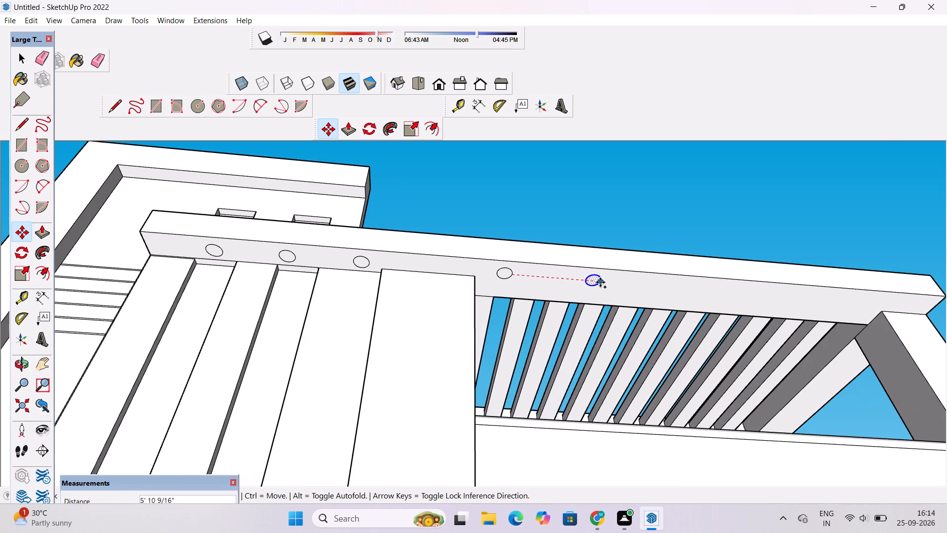
left_click(600, 283)
left_click(602, 283)
scroll(631, 282, "down", 5)
scroll(676, 292, "up", 4)
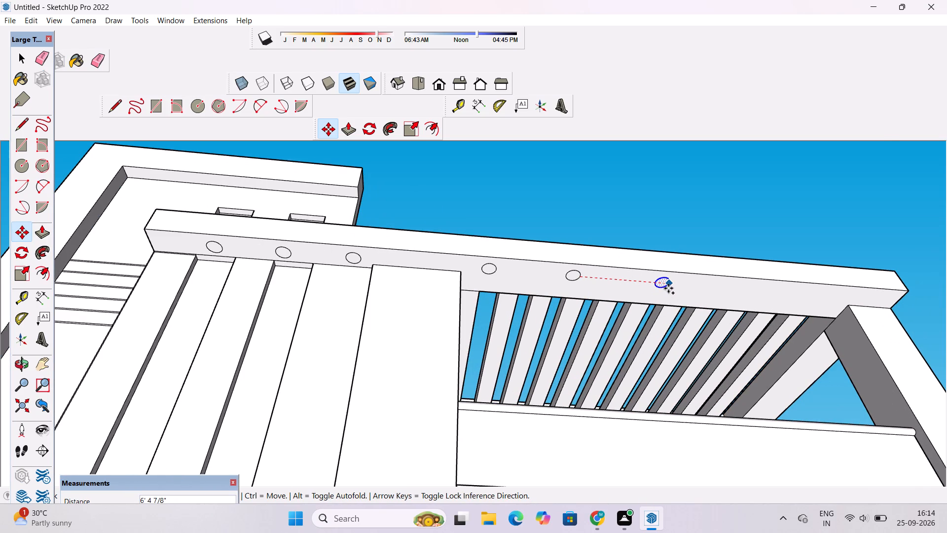
left_click(665, 288)
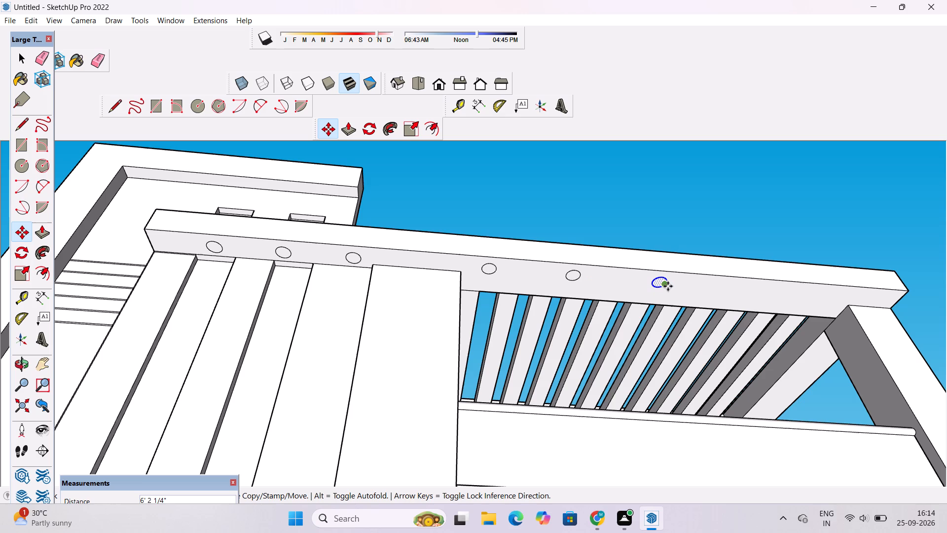
Copy the last circle about 5' further along the roof band's underside toward its far end.
left_click(668, 286)
scroll(687, 285, "down", 3)
scroll(716, 287, "up", 6)
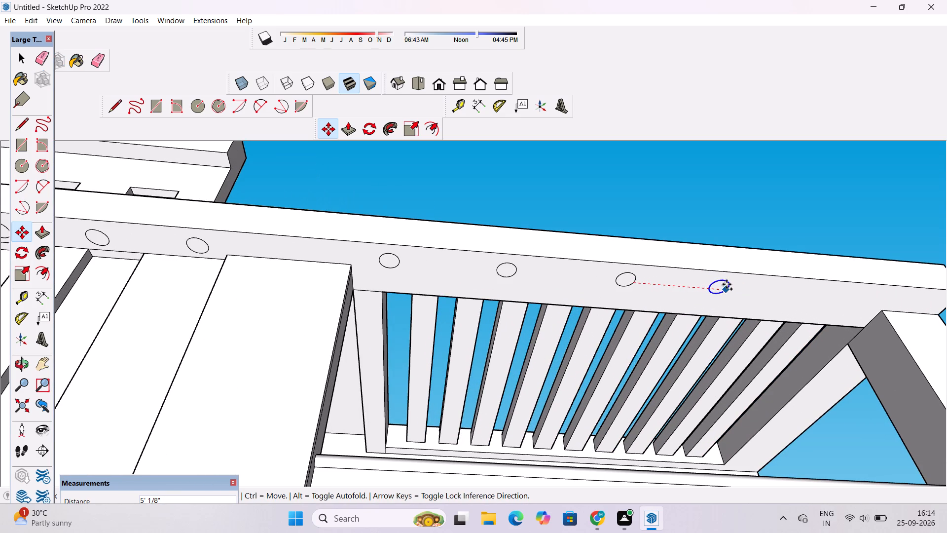
left_click(727, 284)
Copy the last circle about 6' 7" along, placing the final light near the roof band's far end.
scroll(645, 264, "down", 5)
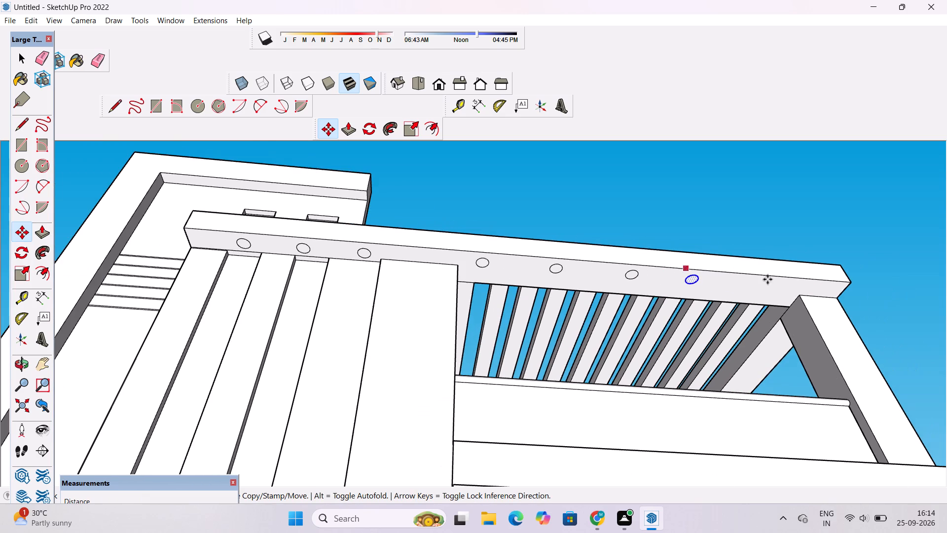
scroll(887, 271, "up", 4)
scroll(882, 274, "down", 2)
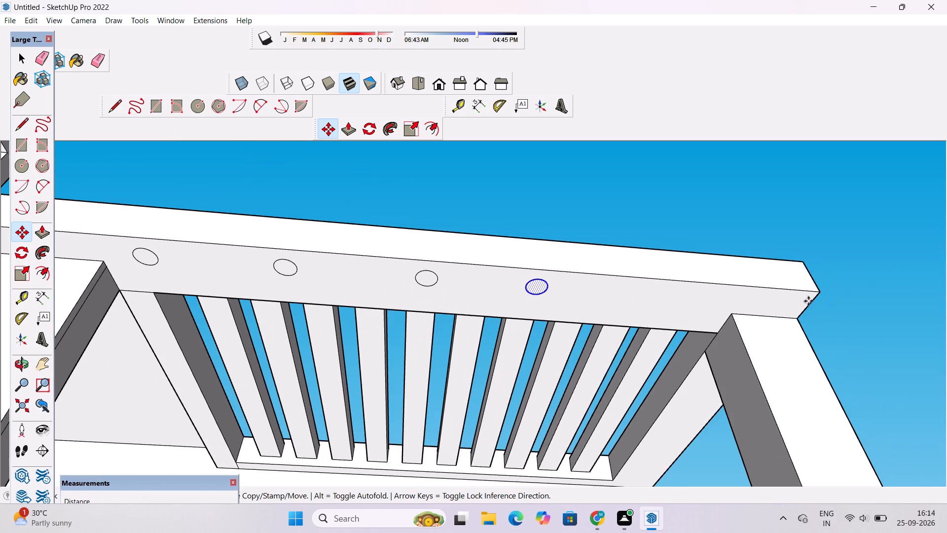
scroll(625, 351, "down", 2)
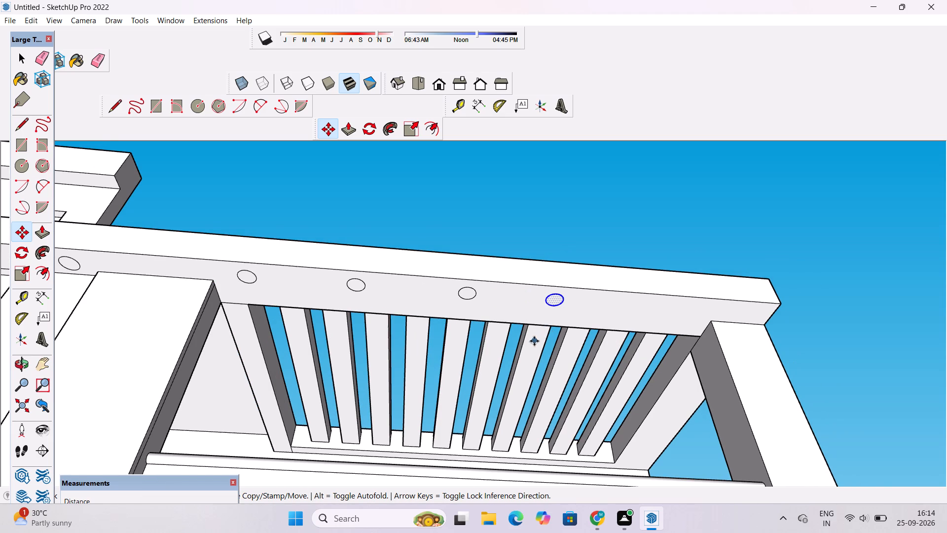
scroll(468, 318, "down", 3)
scroll(555, 321, "up", 7)
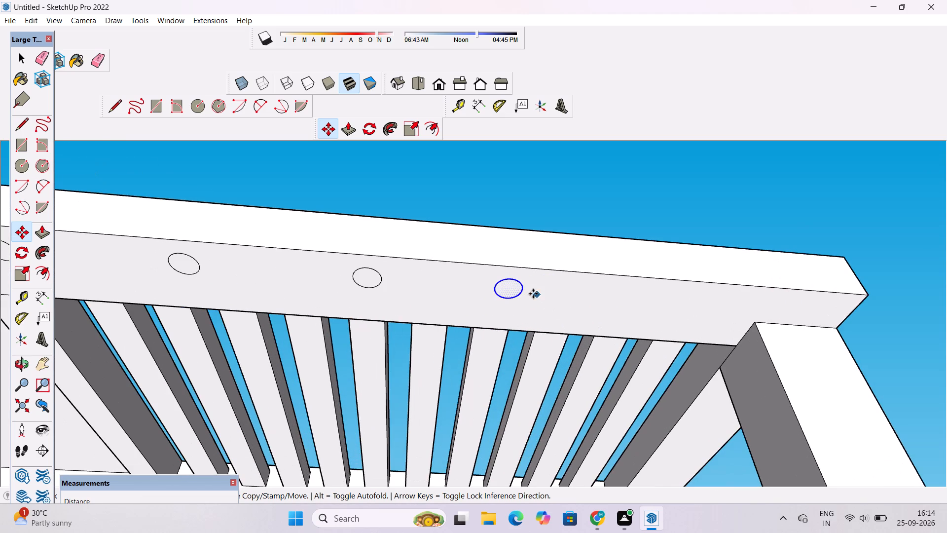
left_click(522, 290)
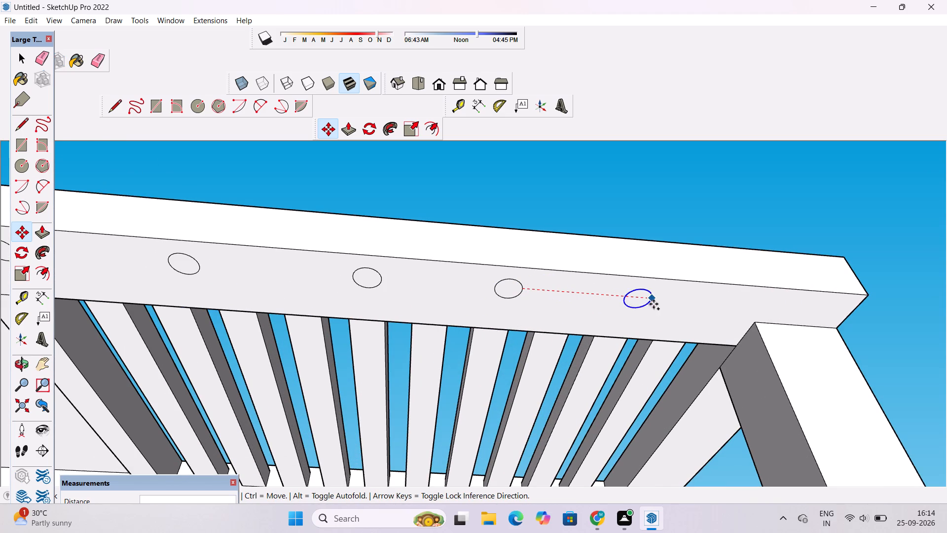
left_click(699, 301)
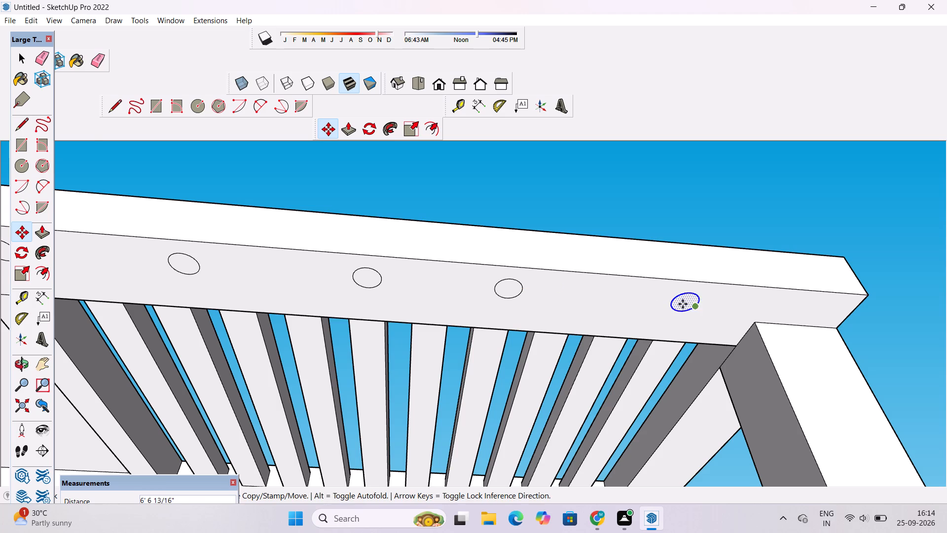
Move the second-to-last circle about 6" along the roof band toward the end circle to even out the spacing.
scroll(615, 294, "down", 10)
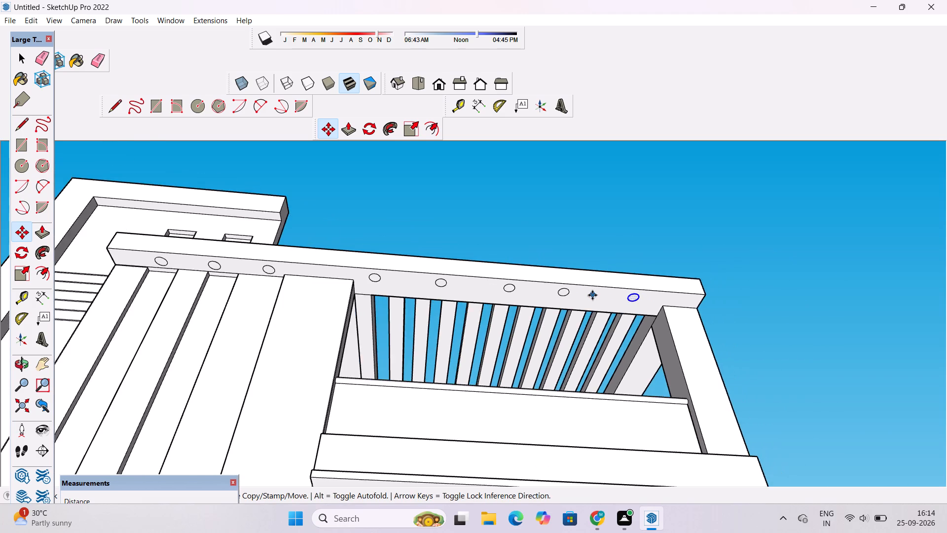
scroll(592, 295, "down", 3)
scroll(551, 294, "down", 2)
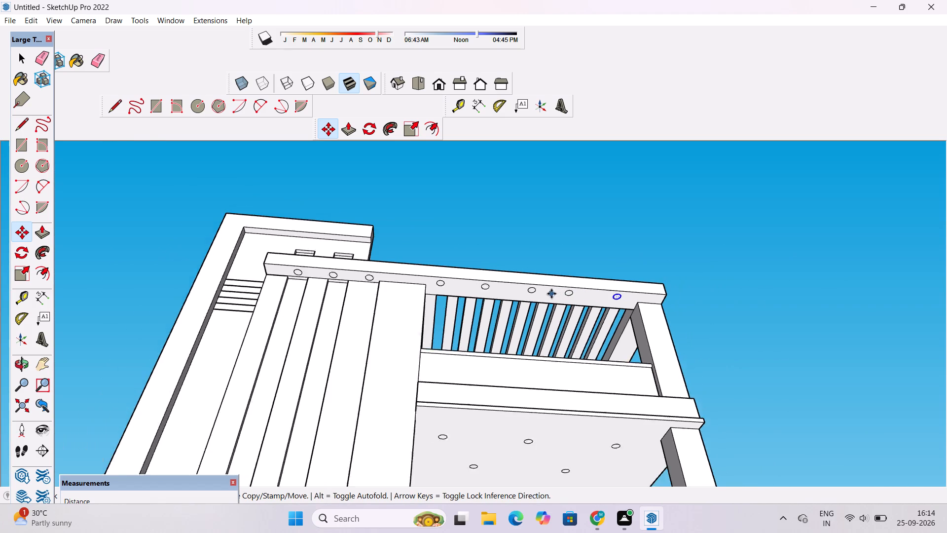
scroll(551, 294, "down", 2)
scroll(622, 295, "up", 9)
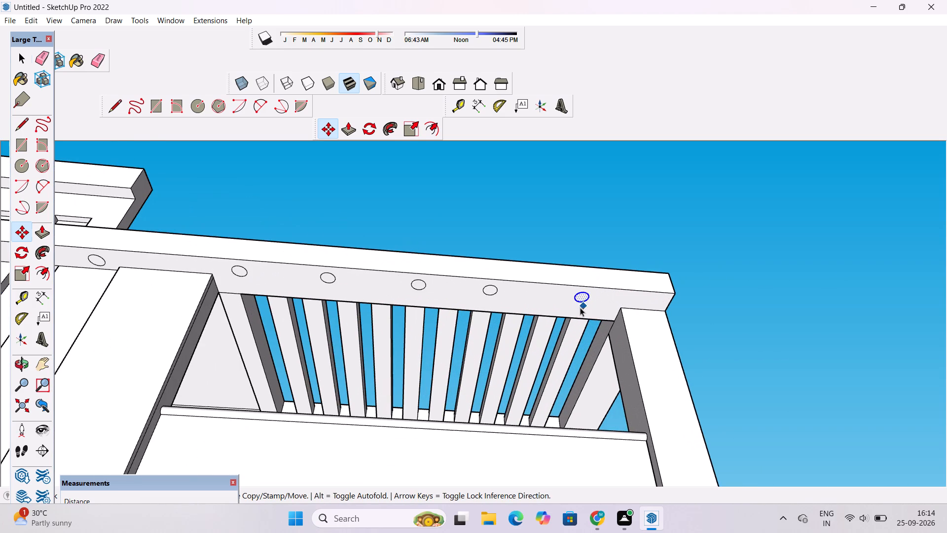
key("space")
scroll(498, 306, "up", 4)
double_click(482, 283)
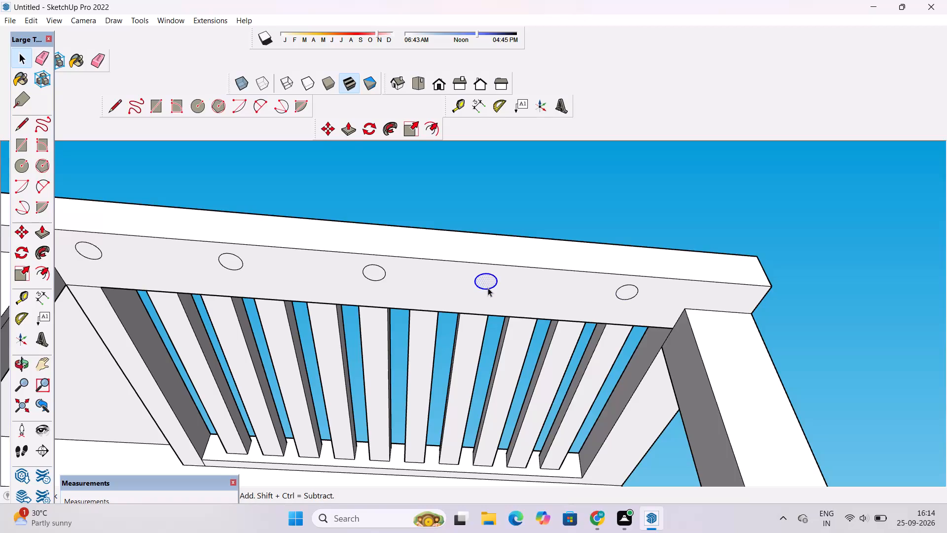
scroll(489, 290, "down", 1)
scroll(489, 290, "up", 3)
key("m")
scroll(490, 292, "up", 2)
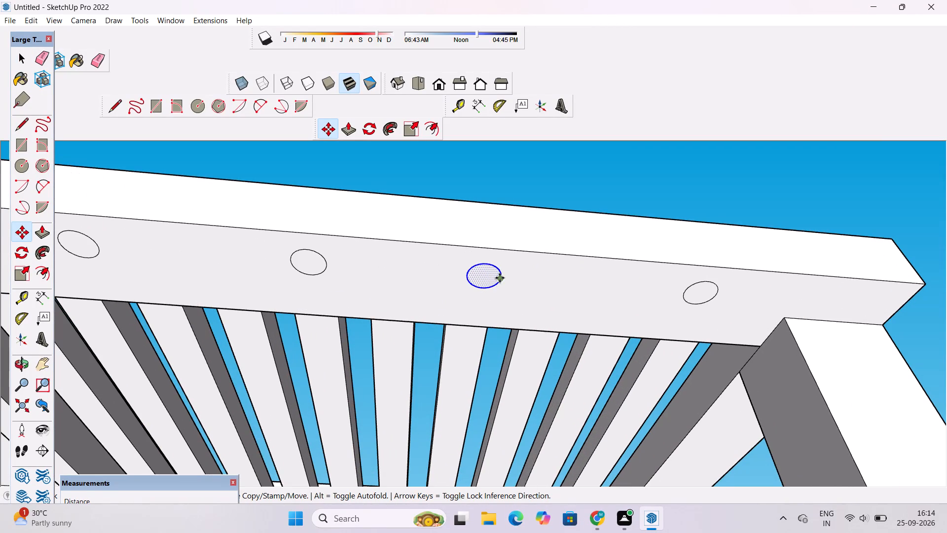
left_click(500, 278)
left_click(512, 275)
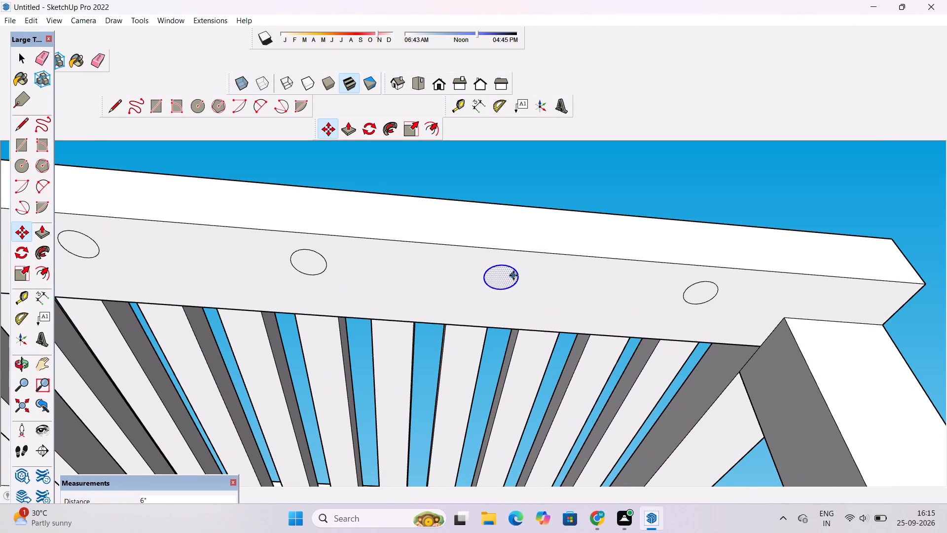
scroll(513, 275, "down", 5)
key("space")
scroll(384, 272, "up", 3)
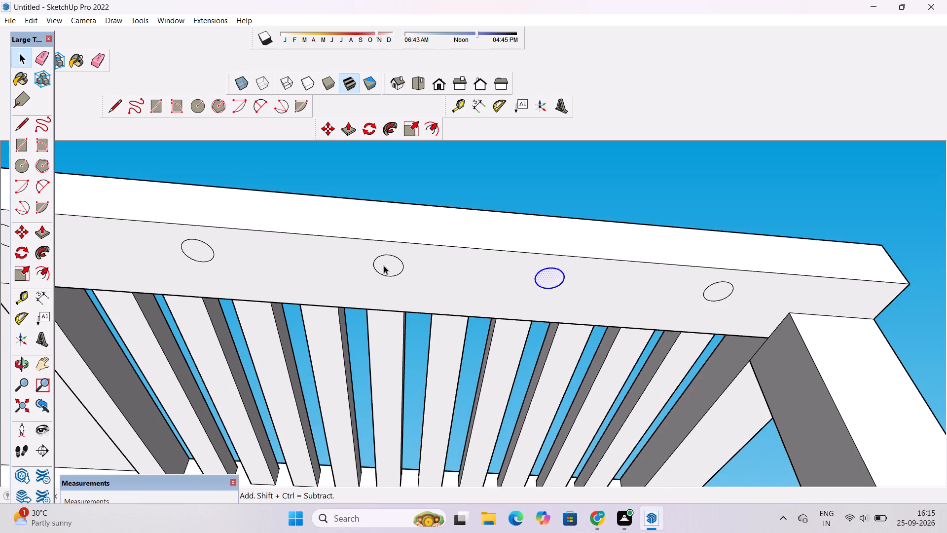
Move the third circle from the roof band's far end slightly away from that end to even out the spacing.
double_click(384, 266)
key("m")
scroll(384, 266, "up", 3)
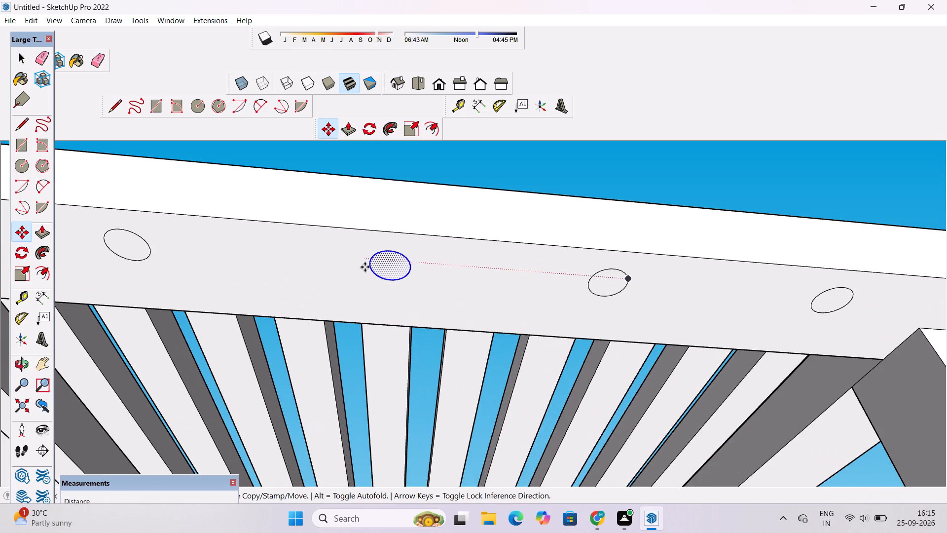
left_click(368, 267)
left_click(351, 267)
scroll(353, 261, "down", 5)
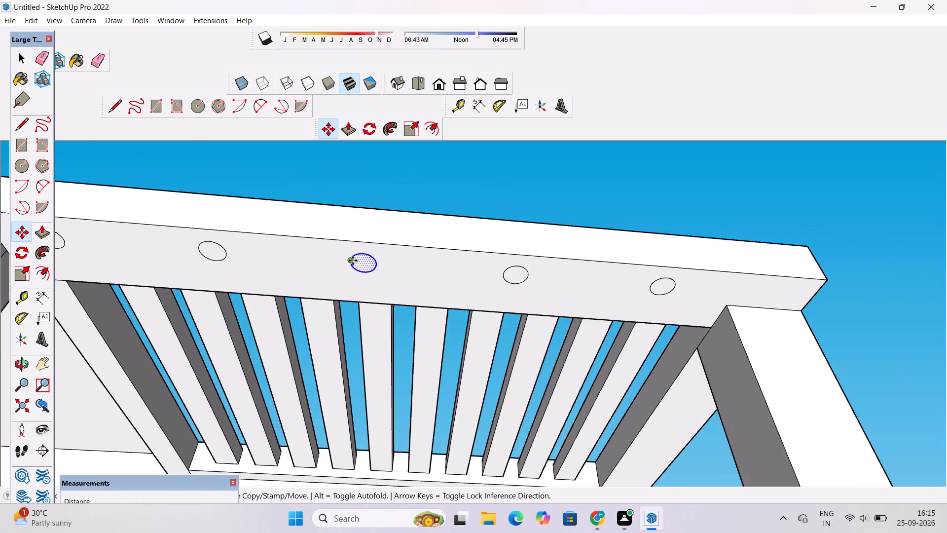
scroll(353, 261, "down", 3)
key("space")
left_click(473, 208)
Copy the first circle above the pergola slats about 4' 9" along the roof band, into the gap beside the wide vertical panel.
scroll(473, 212, "down", 8)
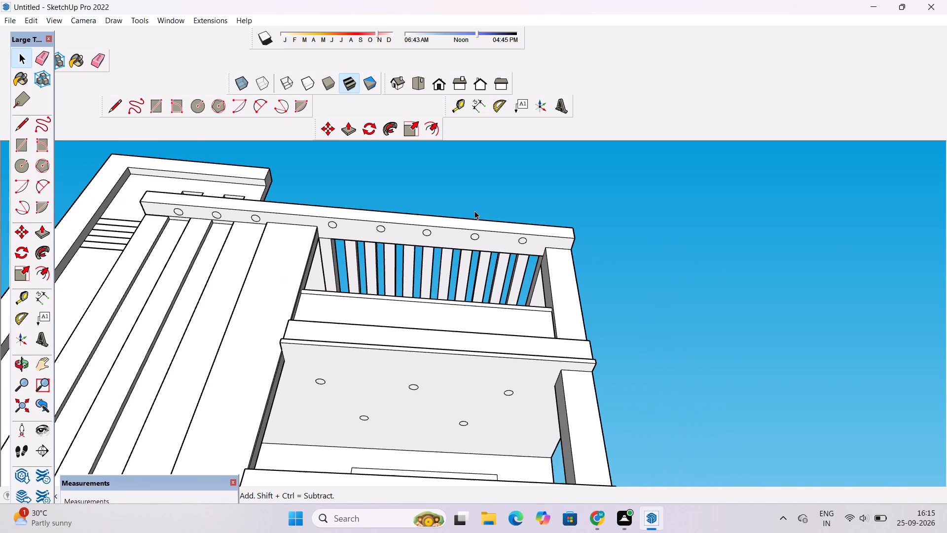
scroll(474, 211, "down", 3)
key("o")
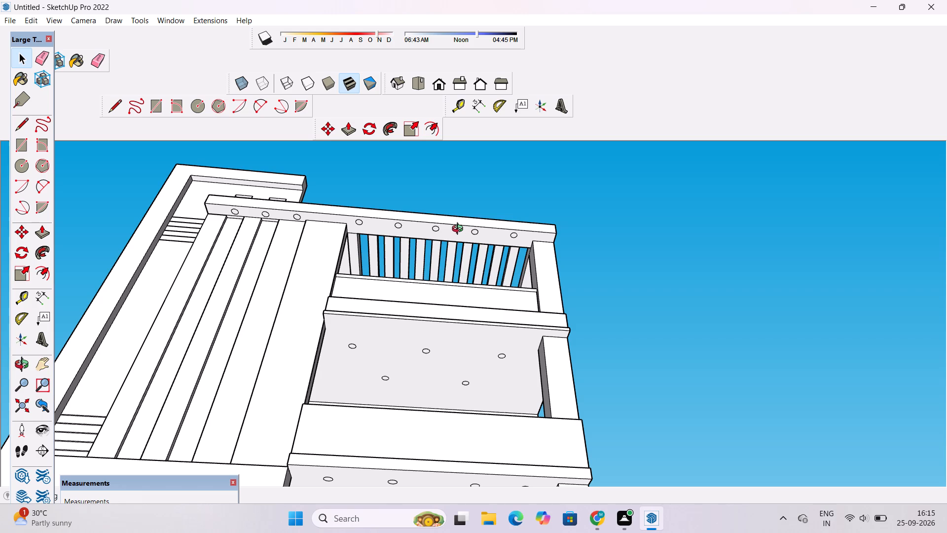
scroll(449, 217, "up", 5)
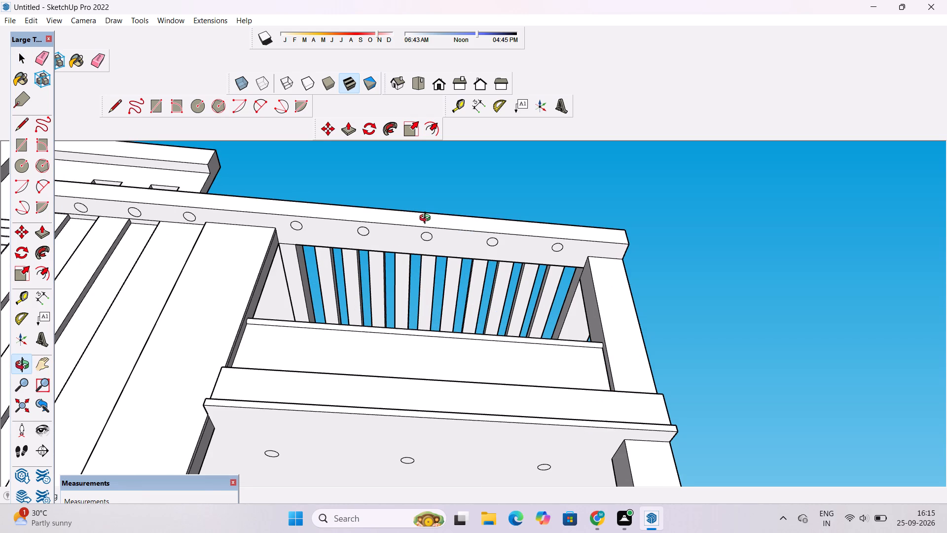
left_click_drag(425, 229, 507, 234, "shift")
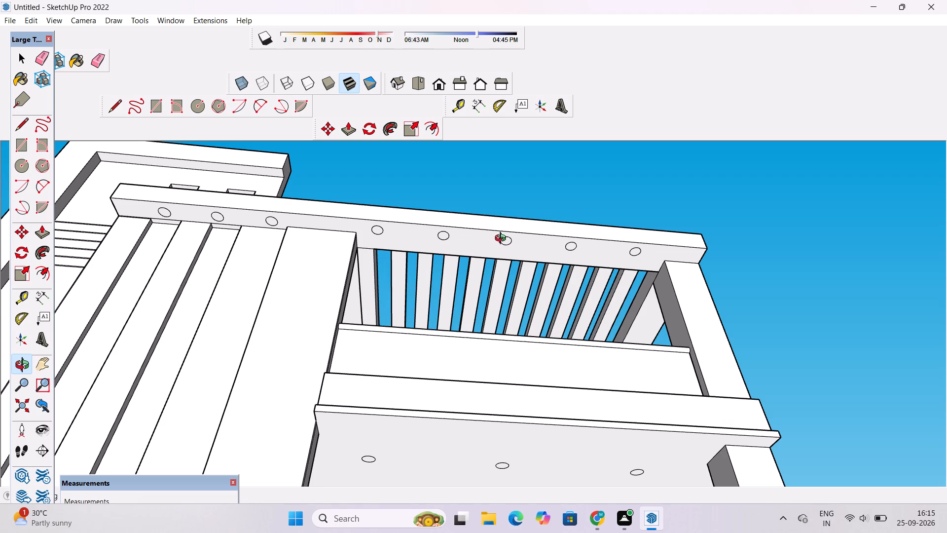
scroll(503, 239, "down", 1)
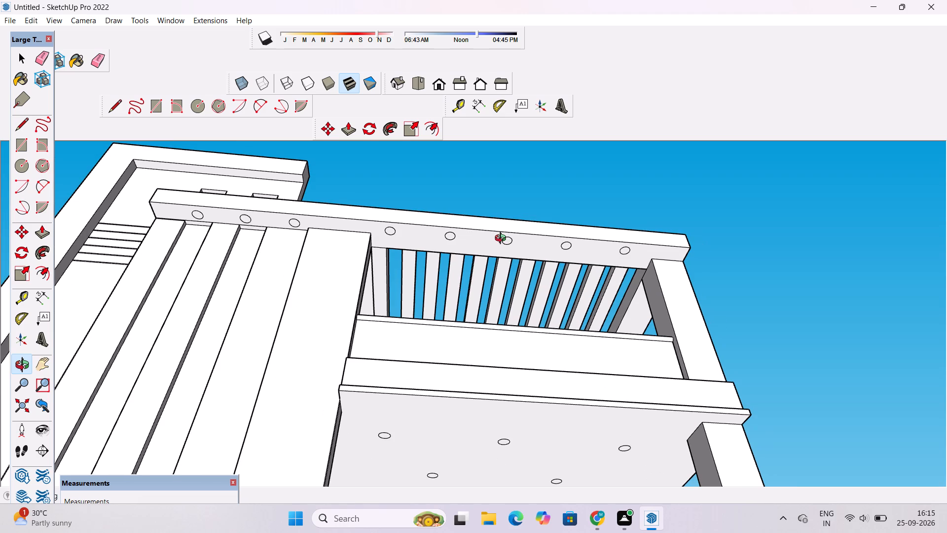
double_click(503, 239, "shift")
left_click_drag(502, 242, 505, 258)
left_click_drag(495, 340, 504, 303, "shift")
scroll(312, 288, "up", 4)
left_click_drag(311, 287, 311, 263)
left_click(311, 259)
left_click_drag(317, 257, 353, 260, "shift")
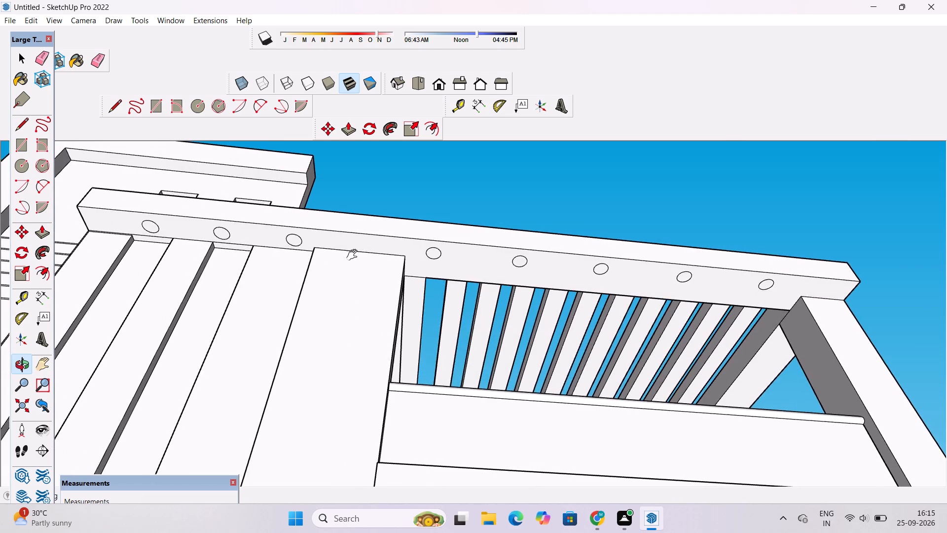
scroll(354, 247, "up", 4, "shift")
scroll(352, 252, "up", 2)
left_click_drag(352, 253, 358, 261, "shift")
scroll(363, 264, "up", 3, "shift")
left_click(363, 264, "shift")
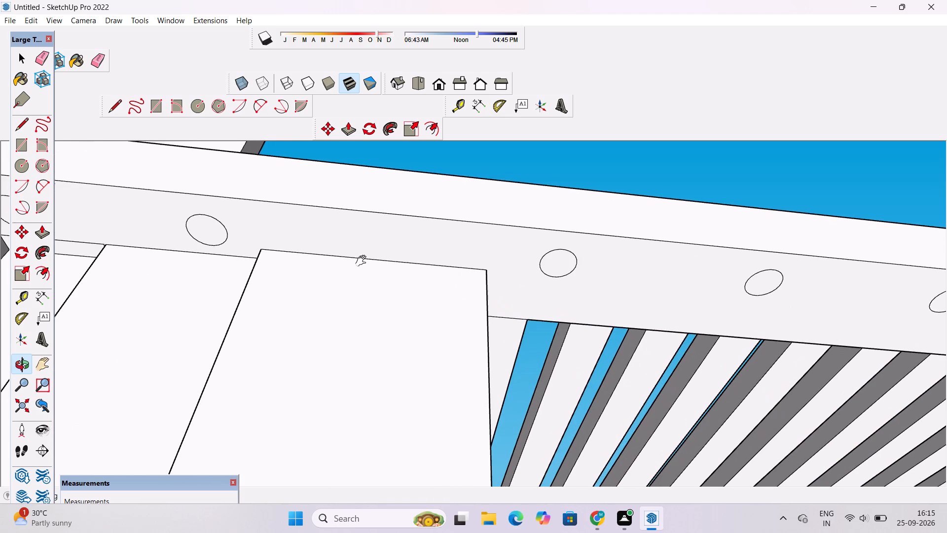
key("space")
double_click(561, 260)
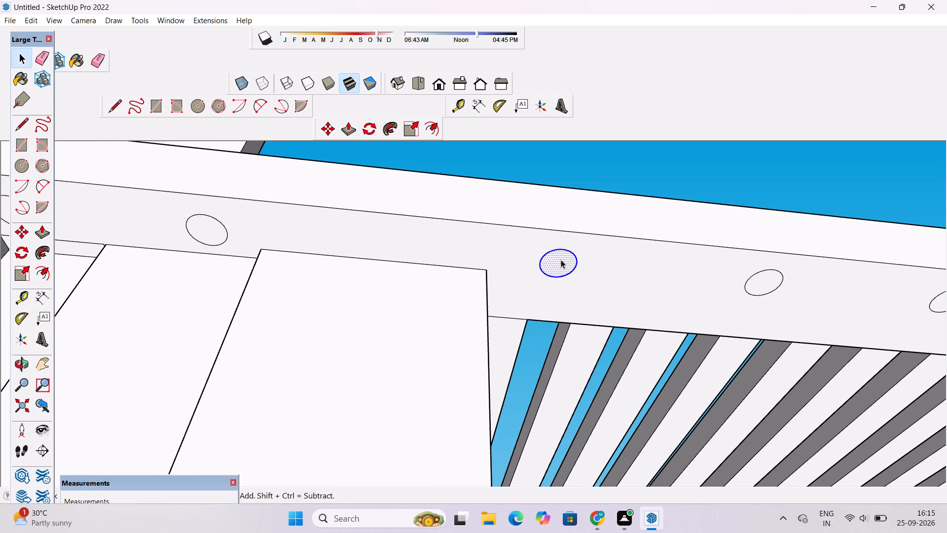
key("m")
left_click(542, 262)
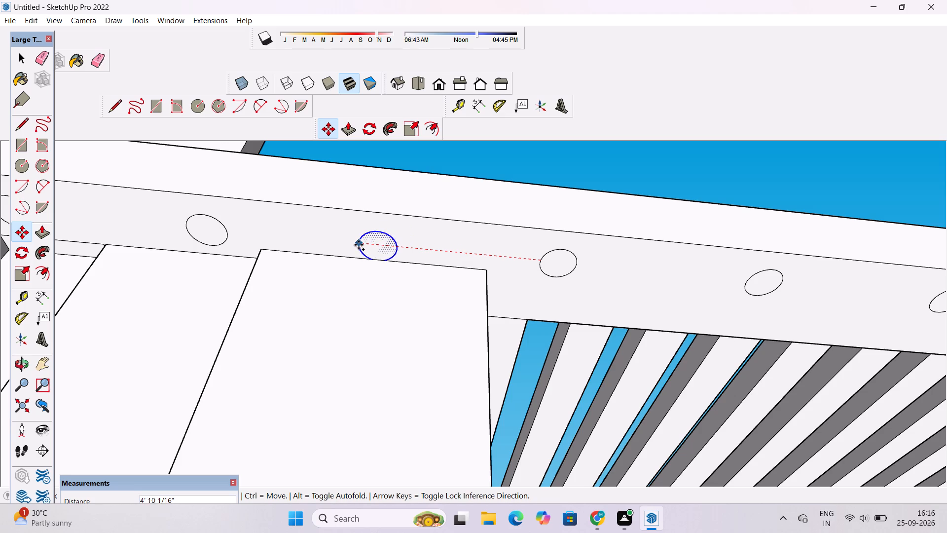
scroll(370, 231, "up", 4)
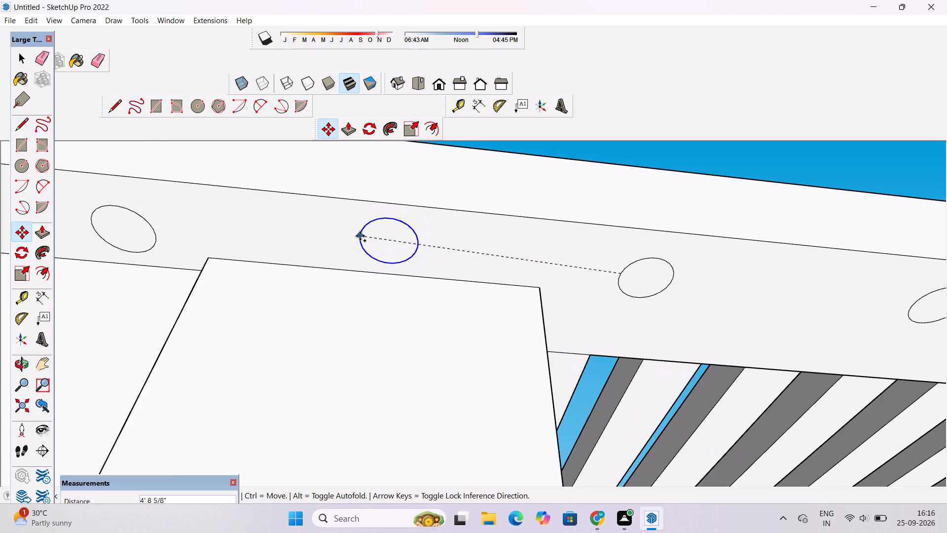
left_click(360, 236)
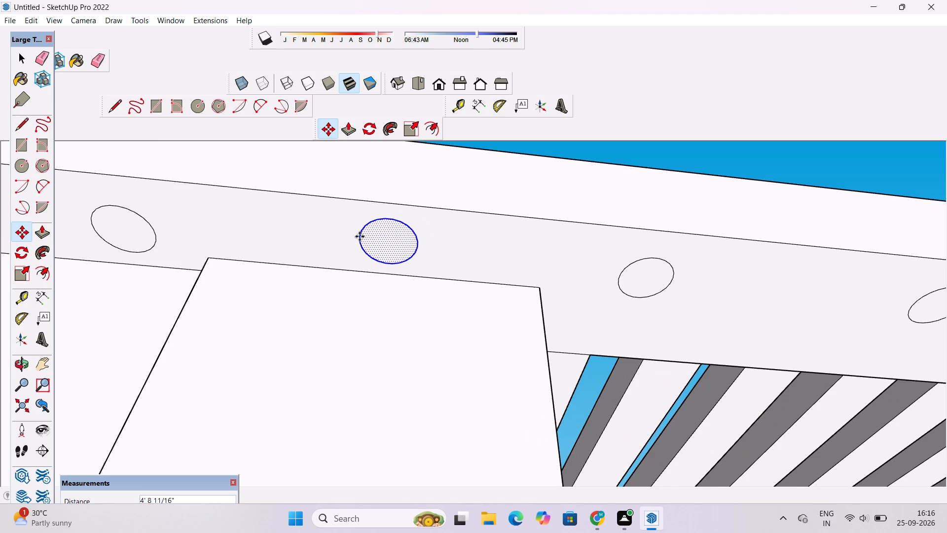
key("space")
Examine the full row of circular lights along the roof band's underside from below.
type("o")
scroll(360, 236, "down", 6)
left_click_drag(360, 236, 360, 239)
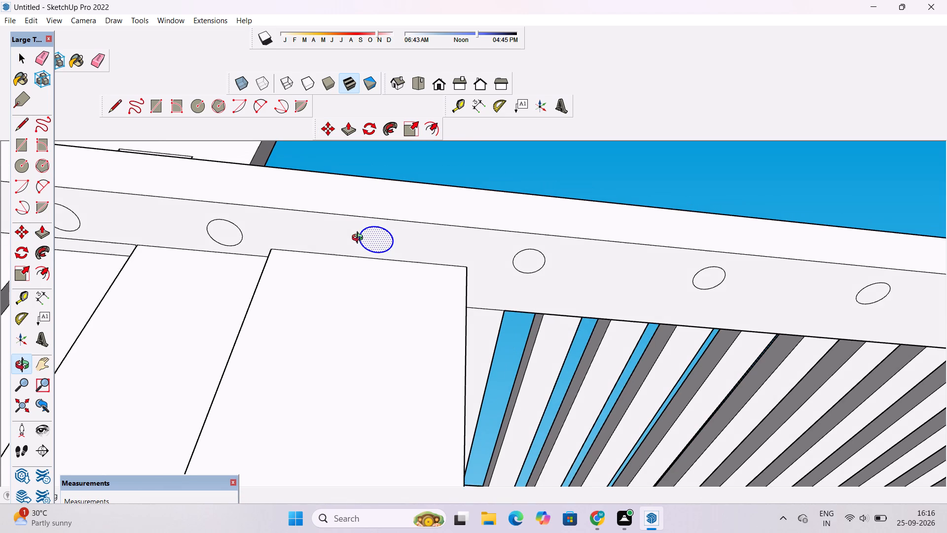
left_click_drag(360, 239, 361, 244)
left_click_drag(365, 253, 418, 240, "shift")
scroll(420, 237, "down", 4)
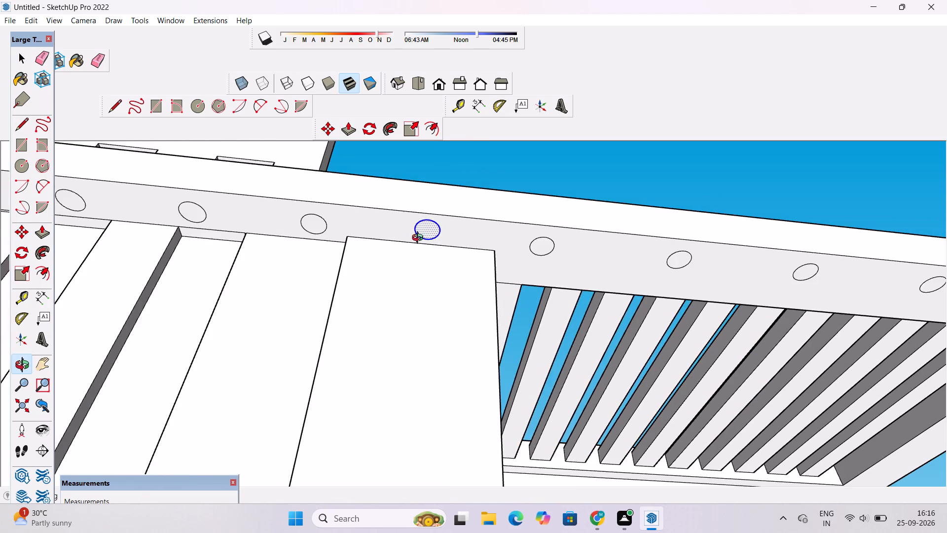
left_click_drag(420, 239, 426, 277)
left_click_drag(426, 277, 435, 260, "shift")
scroll(435, 258, "down", 1)
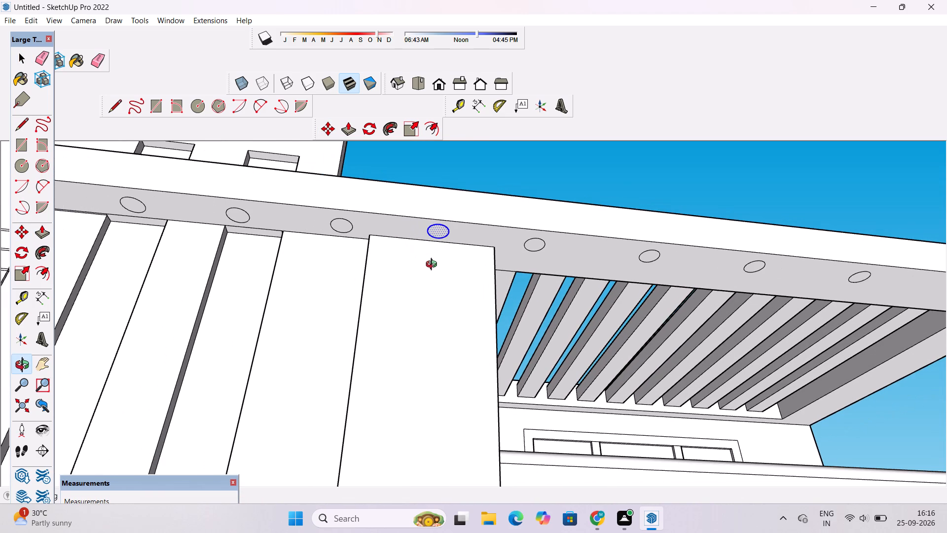
left_click_drag(433, 268, 433, 248, "shift")
left_click_drag(422, 260, 426, 247, "shift")
left_click(426, 247, "shift")
scroll(426, 246, "down", 1)
left_click_drag(426, 246, 426, 248)
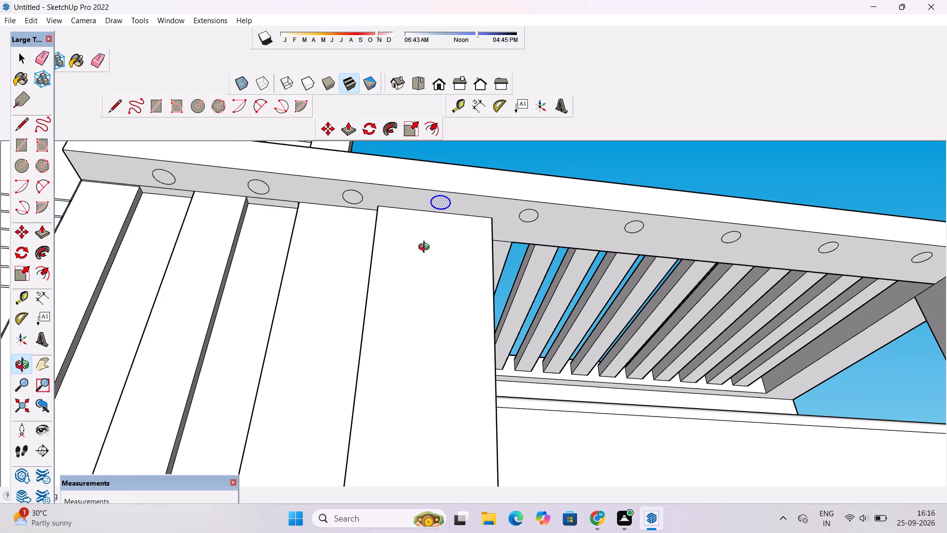
left_click_drag(426, 248, 430, 271)
left_click_drag(432, 272, 443, 252, "shift")
left_click(443, 252, "shift")
left_click_drag(444, 253, 459, 236, "shift")
scroll(459, 236, "down", 2)
scroll(459, 236, "up", 6)
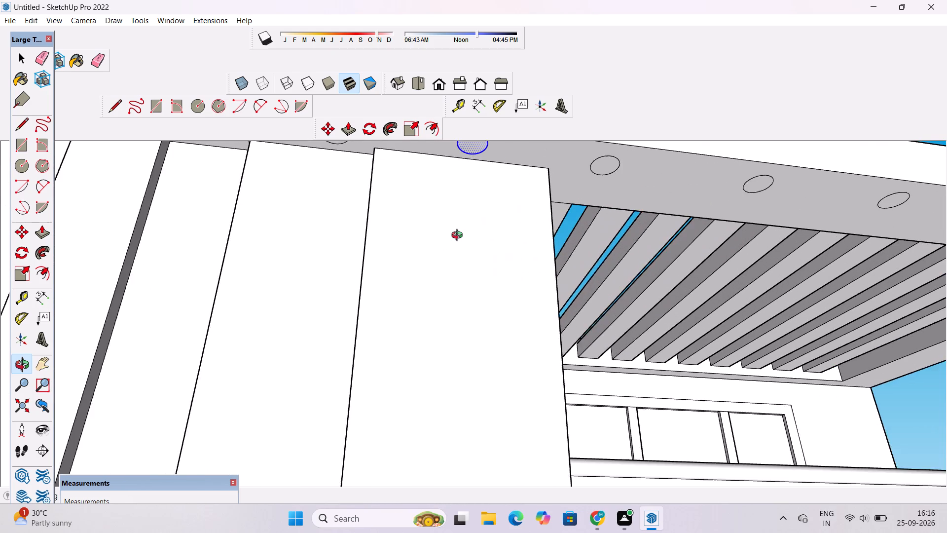
scroll(459, 236, "up", 4)
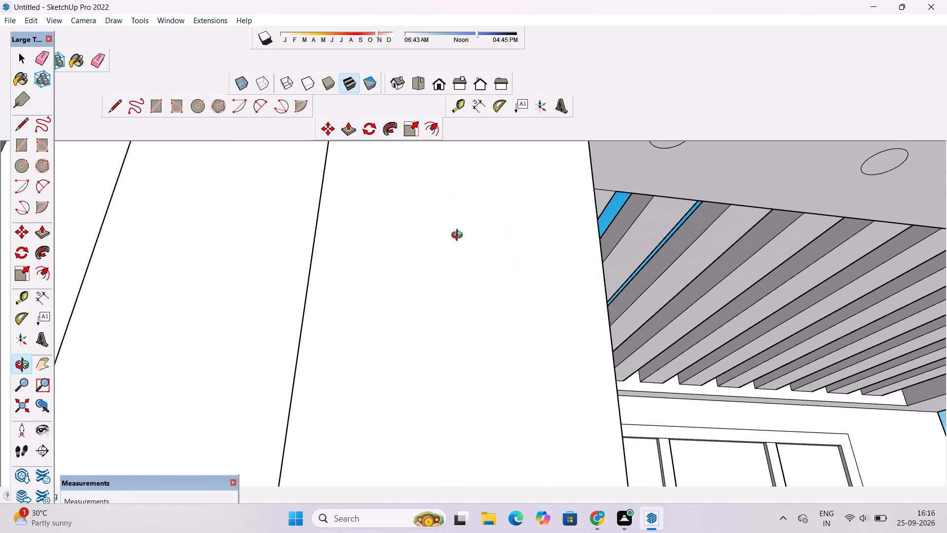
scroll(459, 236, "down", 3)
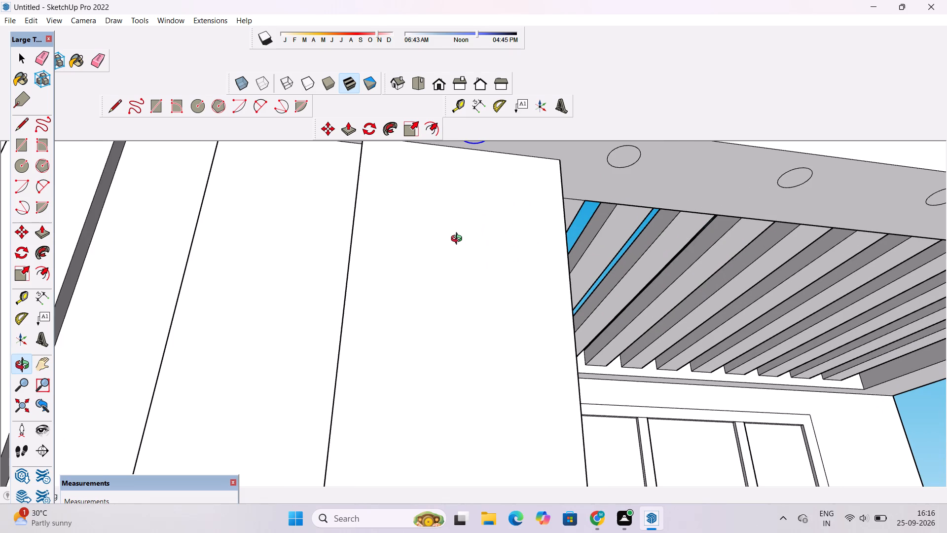
left_click_drag(459, 240, 497, 223, "shift")
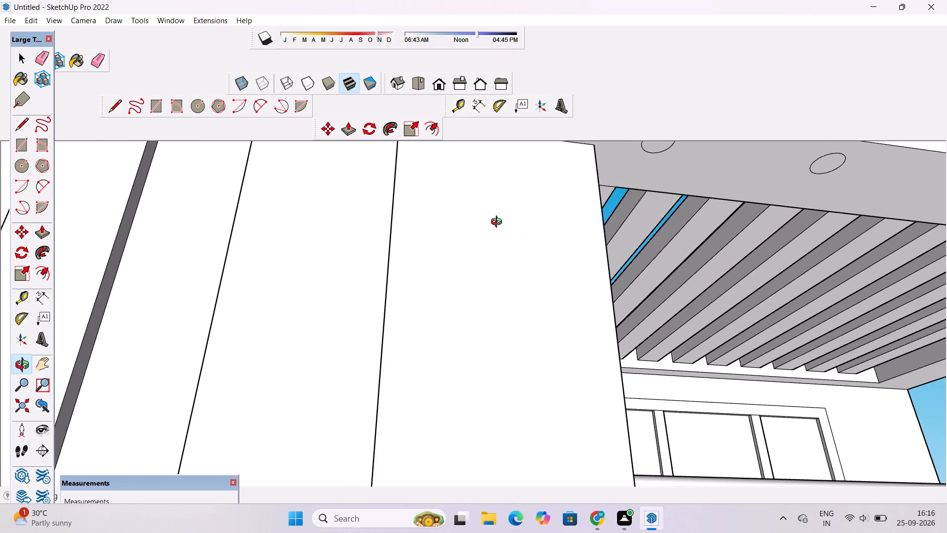
scroll(499, 223, "down", 1)
left_click_drag(500, 224, 503, 239, "shift")
scroll(505, 234, "down", 4)
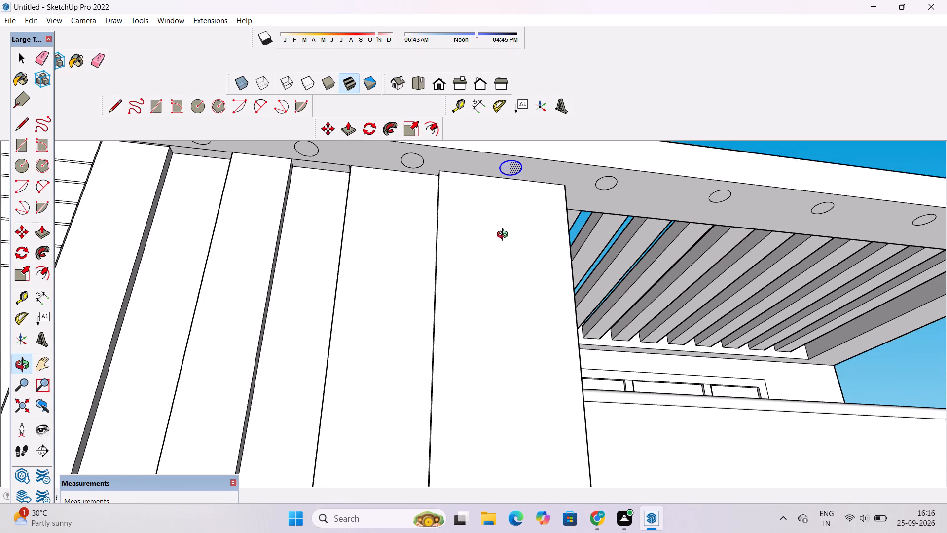
left_click_drag(505, 236, 512, 228, "shift")
scroll(513, 227, "down", 6)
scroll(513, 227, "up", 3)
left_click_drag(513, 227, 464, 267, "shift")
scroll(462, 263, "down", 3)
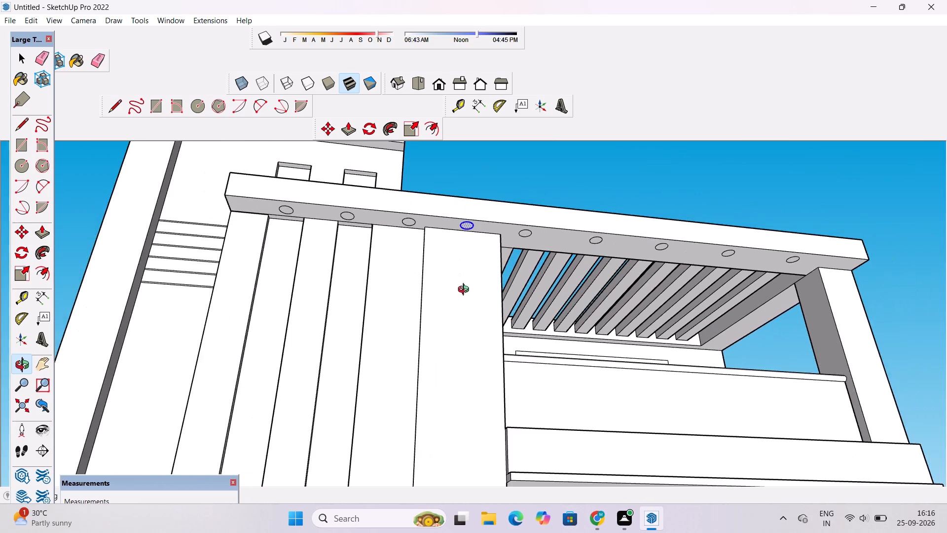
Inspect the lights on the roof band and both balcony ceilings across the whole front facade.
left_click_drag(466, 288, 465, 216)
scroll(464, 212, "down", 4)
left_click_drag(463, 278, 457, 235)
scroll(448, 231, "down", 7)
left_click_drag(499, 286, 432, 359)
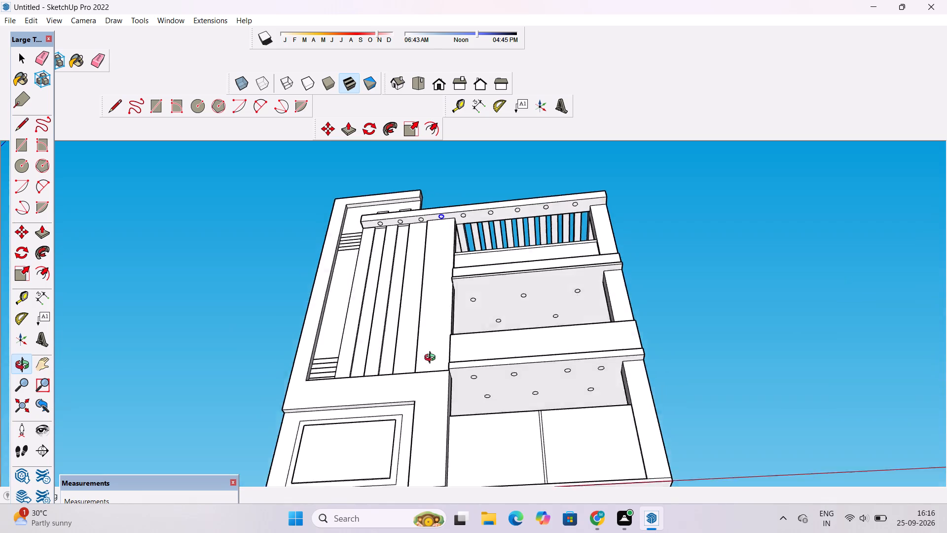
left_click_drag(432, 359, 432, 361)
left_click_drag(444, 363, 448, 302, "shift")
left_click_drag(450, 306, 456, 327)
left_click(456, 327)
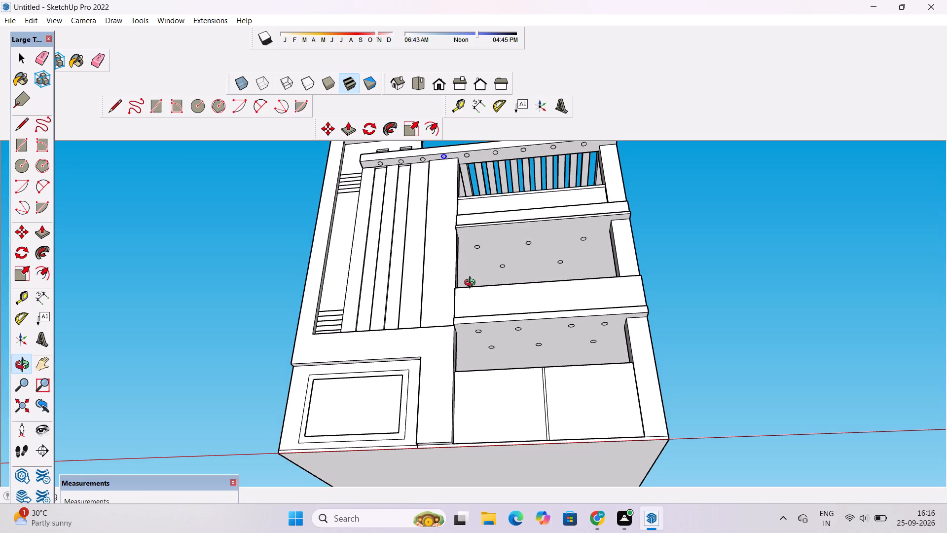
scroll(472, 284, "up", 1)
scroll(472, 284, "down", 1)
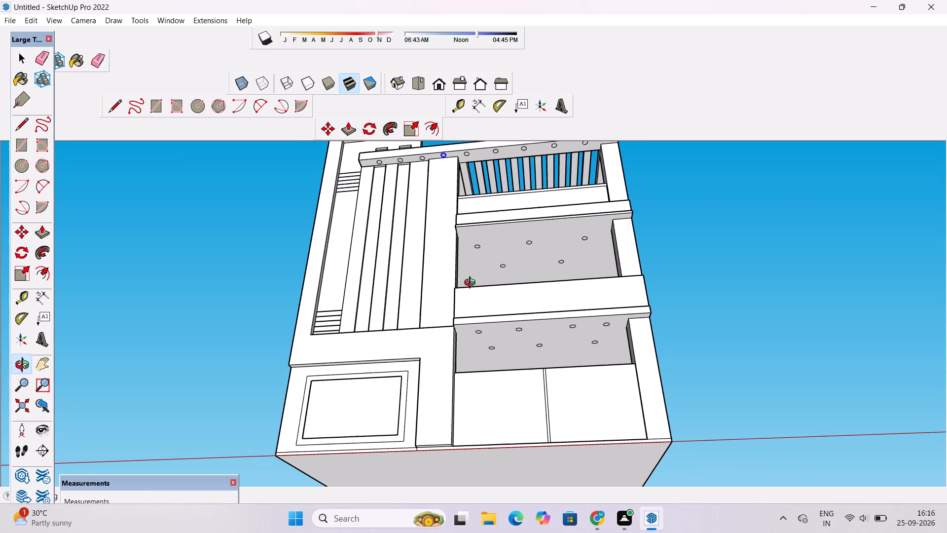
scroll(472, 284, "down", 1)
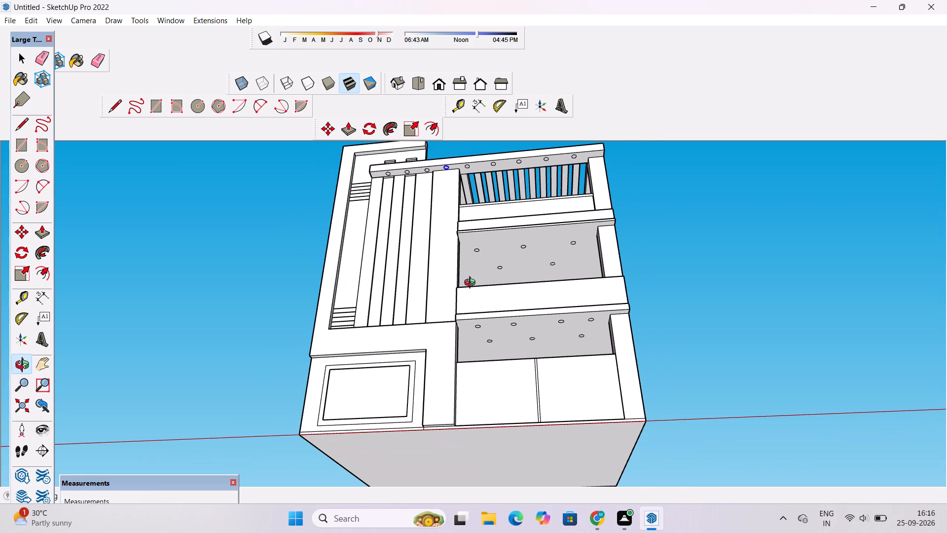
scroll(472, 284, "down", 3)
left_click_drag(472, 284, 482, 323)
left_click(482, 323)
scroll(480, 279, "up", 2)
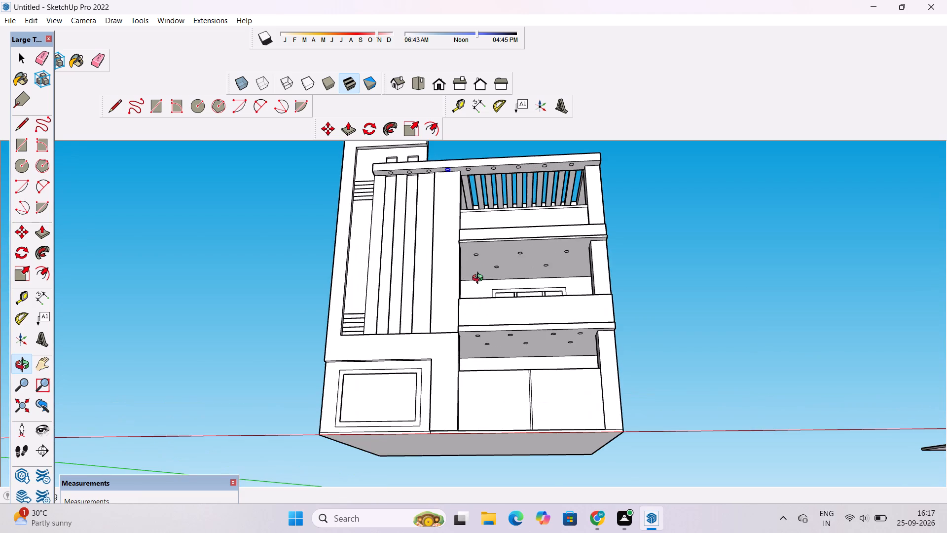
left_click_drag(480, 279, 490, 305, "shift")
scroll(490, 301, "up", 2)
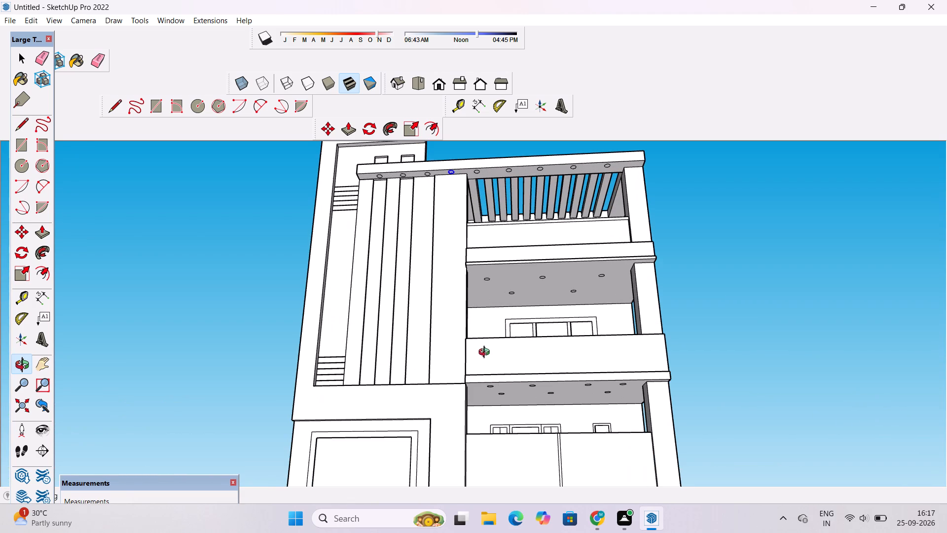
left_click_drag(490, 287, 507, 323)
left_click_drag(503, 307, 456, 361, "shift")
Clear the circle selection and review the complete building from the front.
key("space")
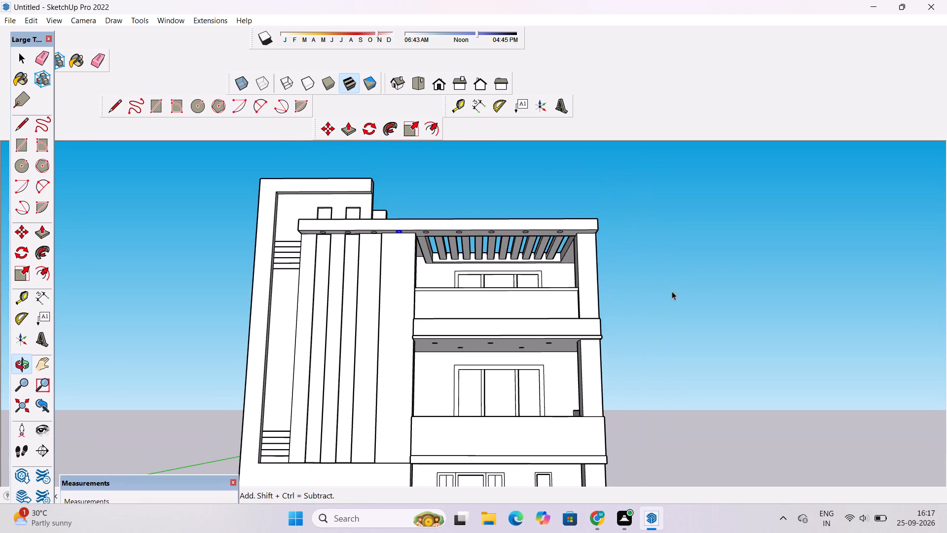
left_click(728, 261)
key("o")
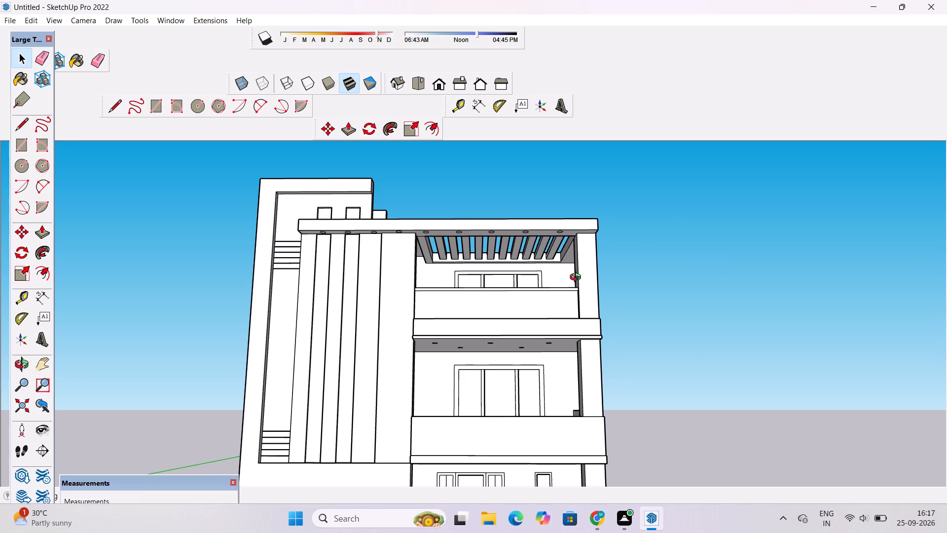
scroll(578, 278, "down", 1)
scroll(578, 278, "up", 1)
scroll(578, 278, "down", 1)
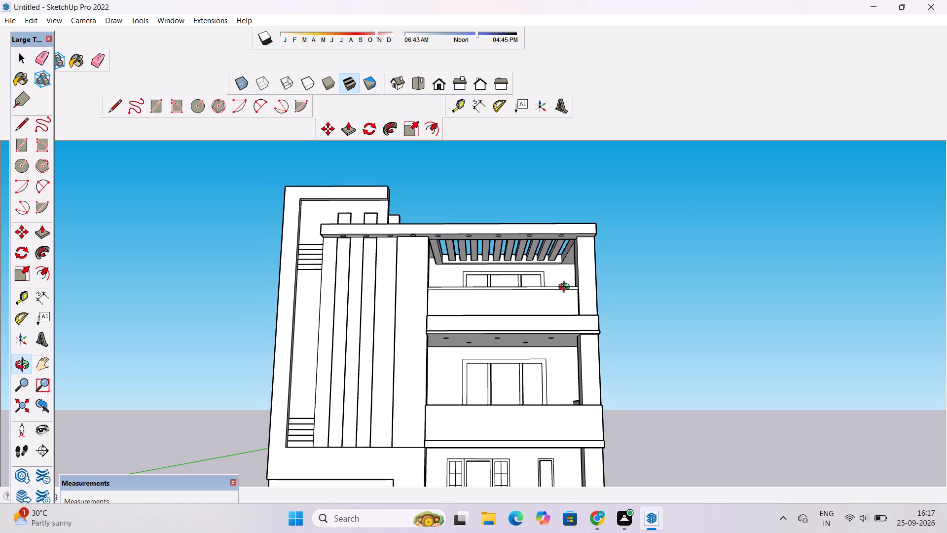
left_click_drag(566, 287, 578, 268, "shift")
left_click(578, 268, "shift")
left_click(578, 268)
left_click(579, 272)
left_click_drag(578, 283, 582, 277, "shift")
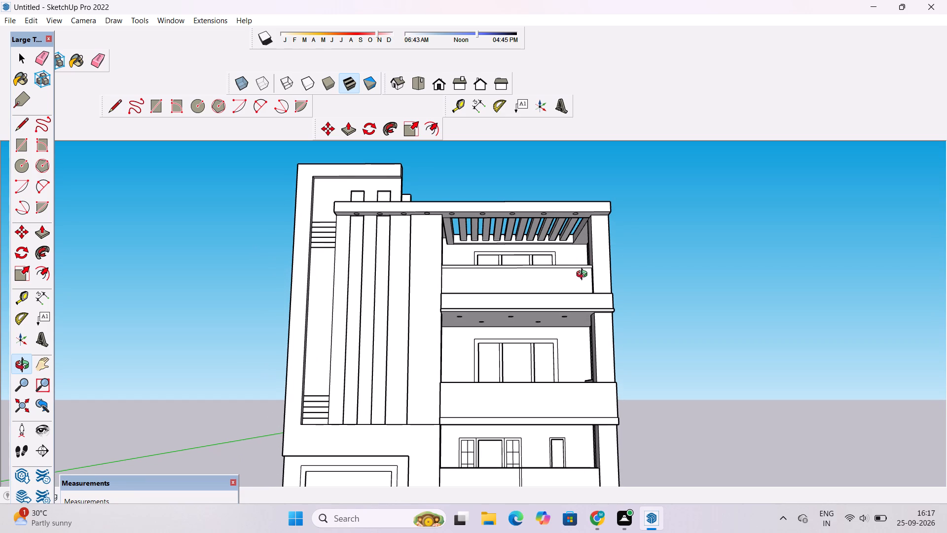
scroll(584, 275, "down", 1)
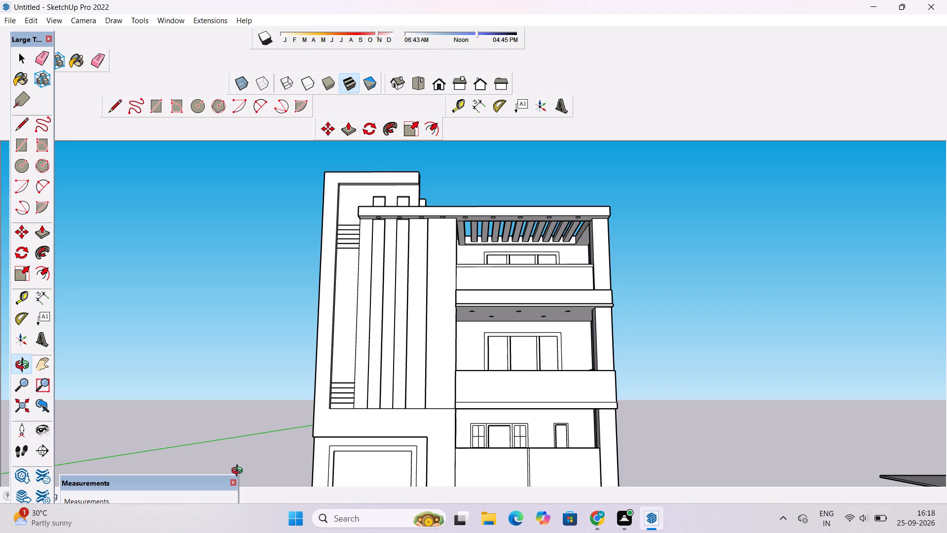
scroll(312, 259, "down", 4)
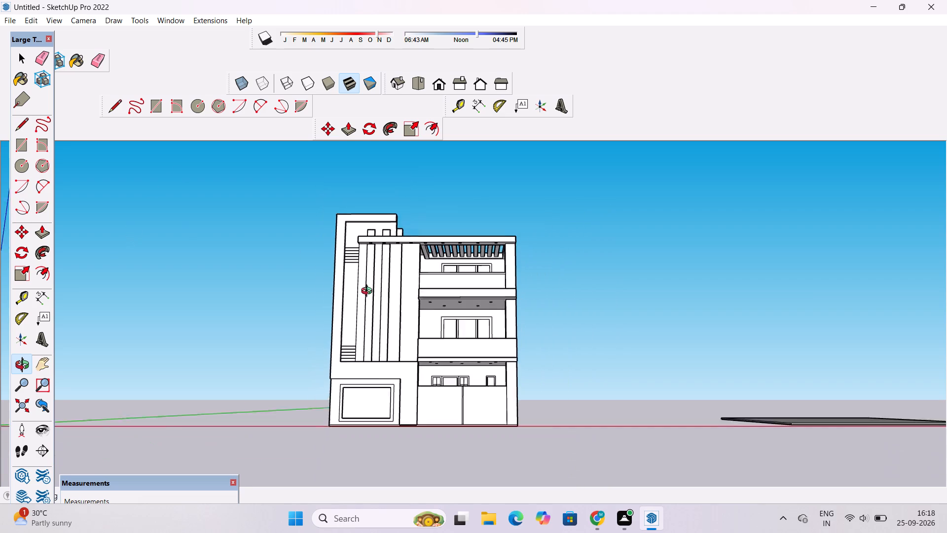
Examine the tall recess's vertical panels and lower horizontal grooves up close, down to the ledge above the ground floor.
scroll(369, 292, "down", 5)
left_click_drag(365, 255, 364, 367)
scroll(364, 335, "up", 4)
scroll(362, 320, "down", 2)
scroll(362, 320, "up", 5)
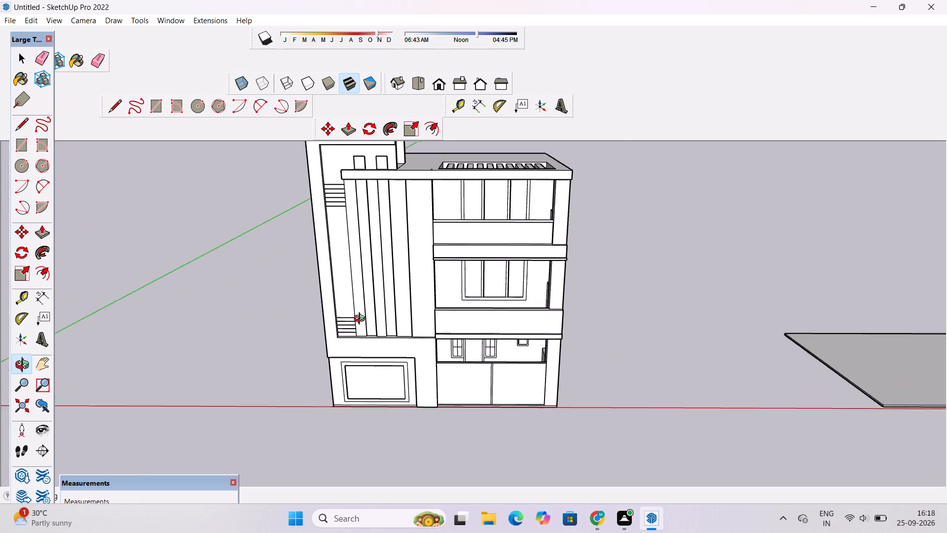
scroll(362, 320, "up", 18)
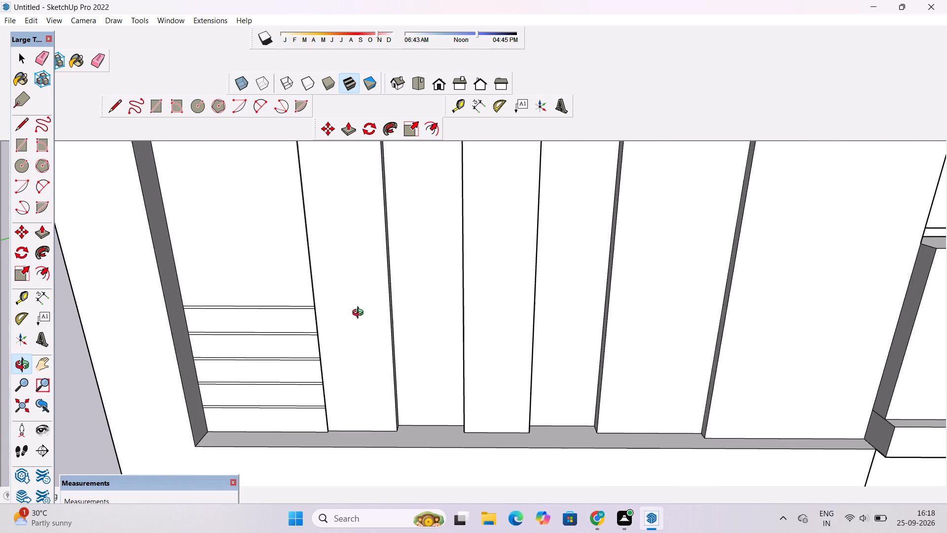
scroll(360, 314, "down", 8)
scroll(360, 314, "up", 4)
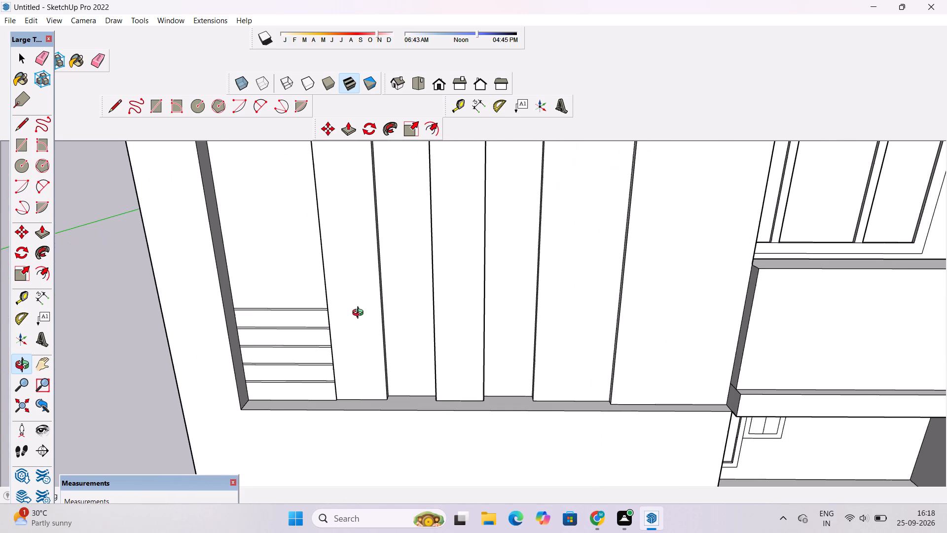
scroll(360, 314, "down", 5)
scroll(360, 314, "up", 3)
scroll(360, 314, "down", 3)
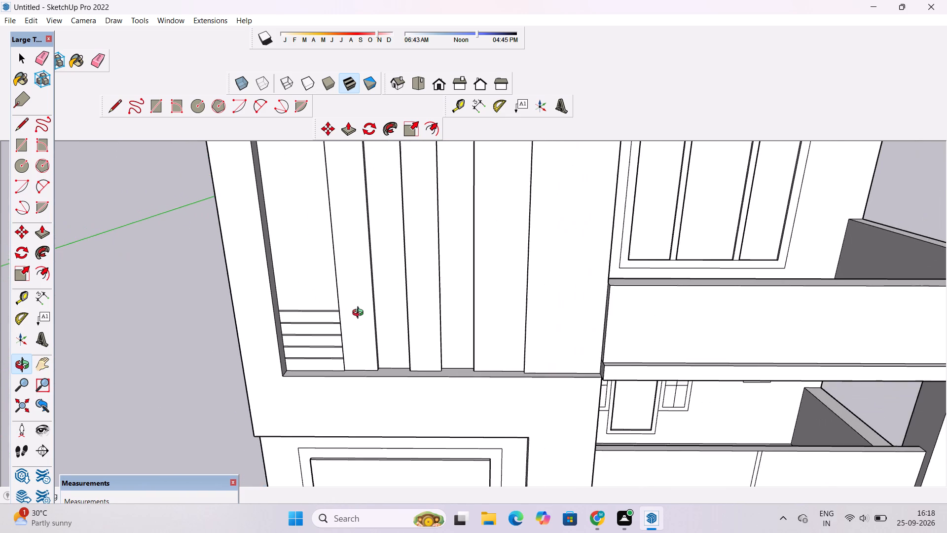
scroll(360, 314, "up", 1)
scroll(359, 312, "down", 3)
Review the complete front facade from eye level and from slightly above, comparing the vertical panels with the balconies.
left_click_drag(355, 312, 413, 329, "shift")
left_click_drag(408, 352, 409, 287)
scroll(409, 283, "down", 12)
left_click_drag(421, 310, 417, 341, "shift")
scroll(421, 322, "up", 4)
scroll(432, 322, "down", 1)
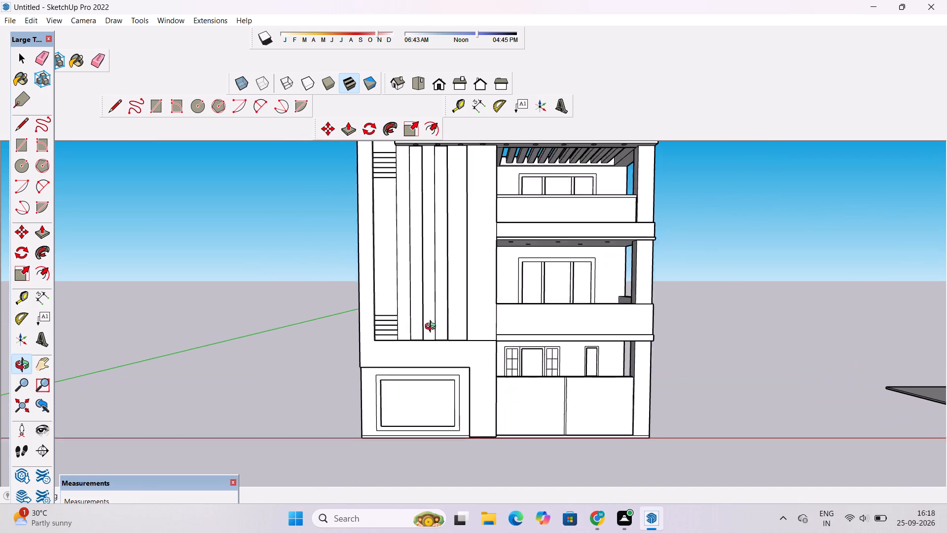
scroll(433, 328, "down", 2)
left_click_drag(493, 363, 474, 364)
left_click(474, 364, "shift")
scroll(467, 349, "up", 2)
left_click_drag(465, 356, 465, 390)
scroll(395, 345, "up", 4)
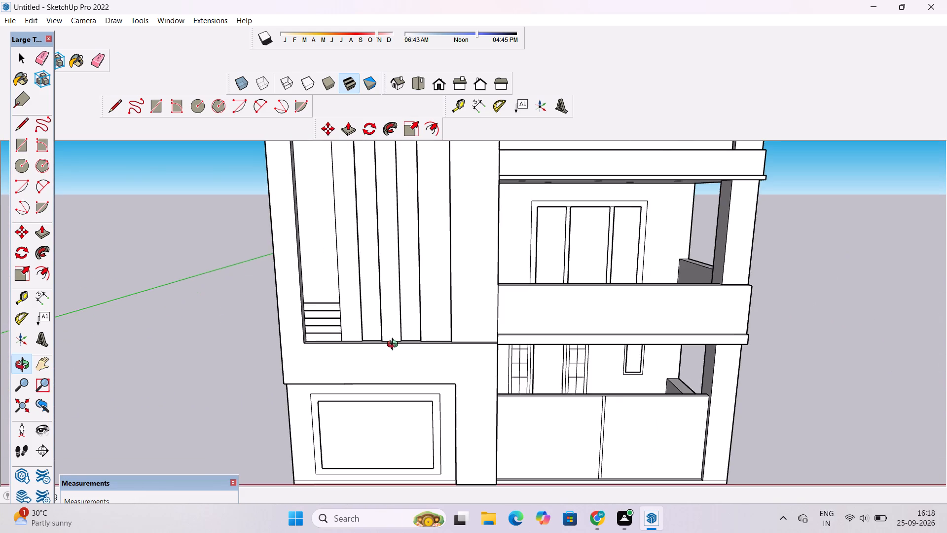
left_click_drag(393, 340, 403, 381, "shift")
scroll(402, 368, "down", 5, "shift")
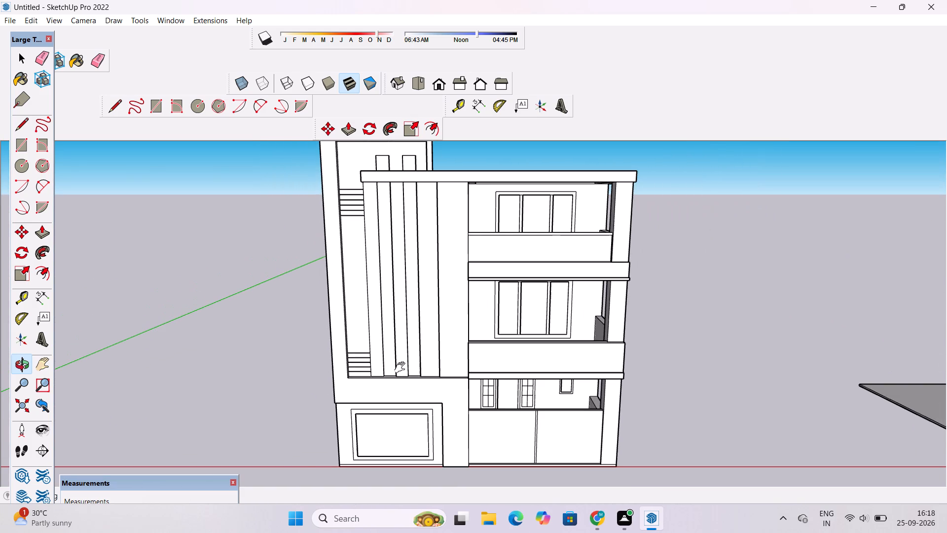
scroll(401, 367, "down", 4, "shift")
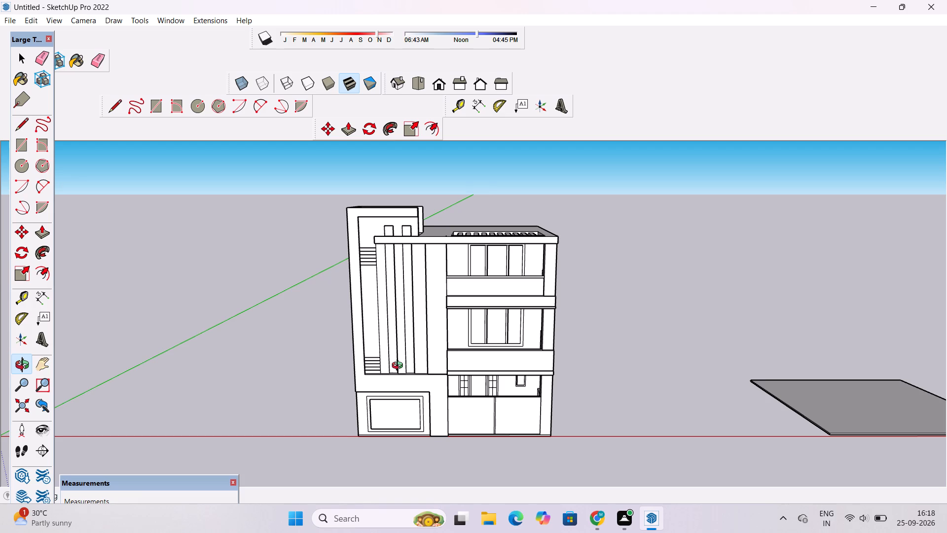
scroll(400, 367, "down", 1)
scroll(386, 299, "up", 3)
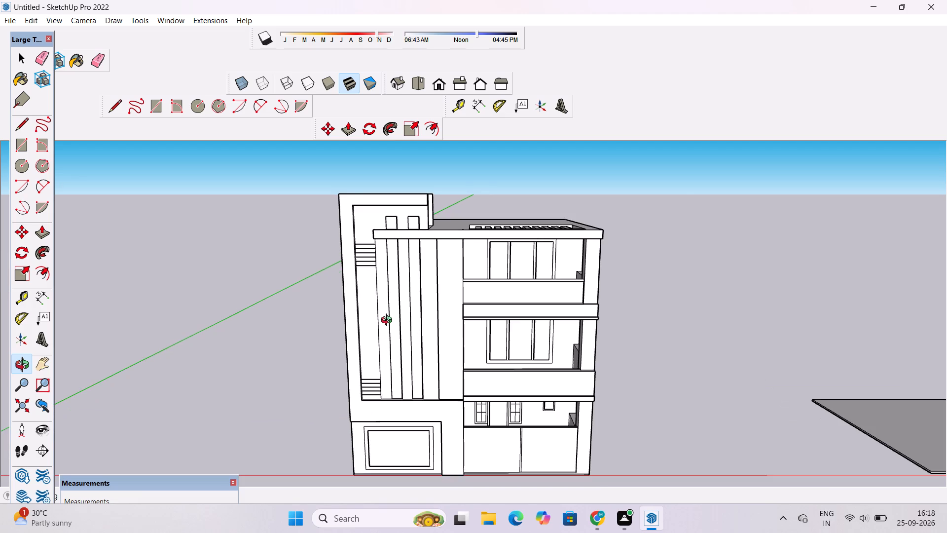
scroll(389, 321, "up", 3)
Inspect the vertical panels and the gaps between them from oblique and high viewpoints.
left_click_drag(389, 321, 398, 340, "shift")
scroll(425, 361, "up", 4)
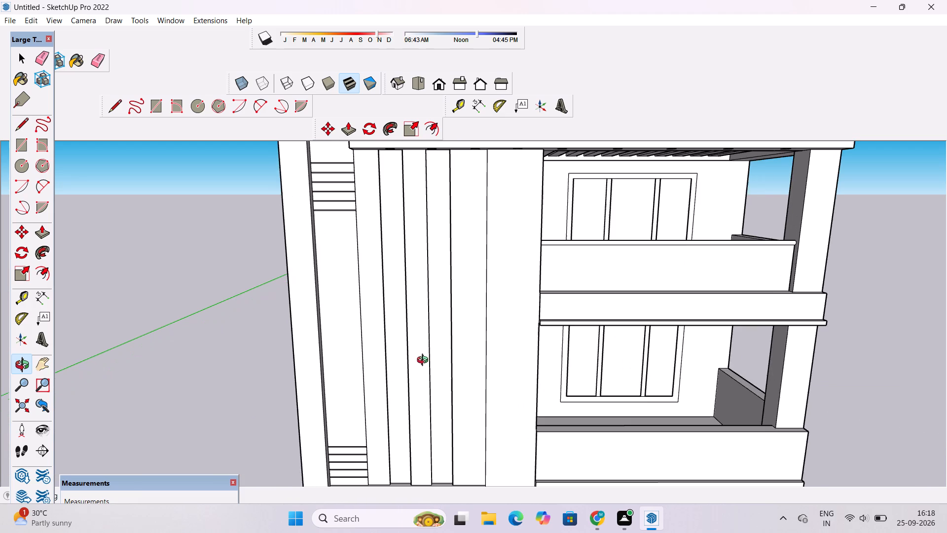
left_click_drag(451, 350, 314, 405)
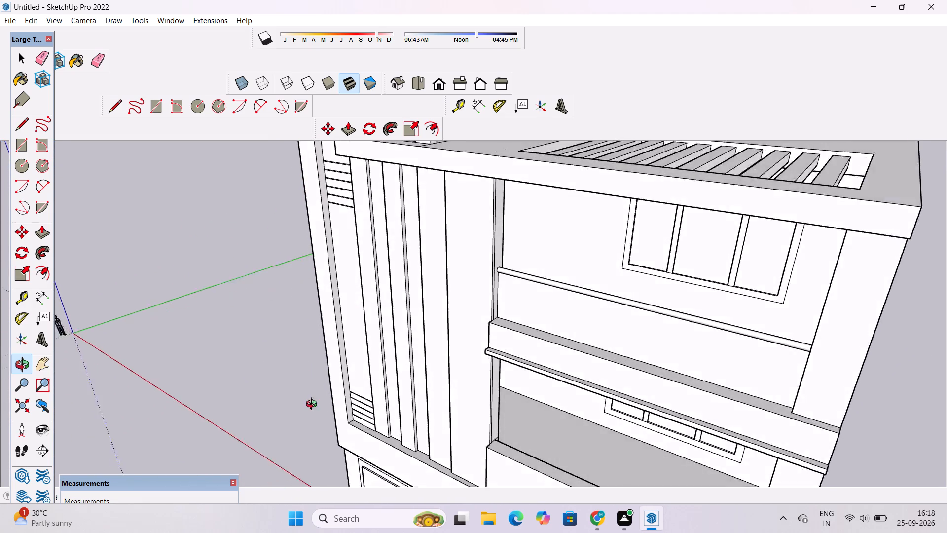
left_click_drag(314, 405, 424, 352)
left_click(424, 349)
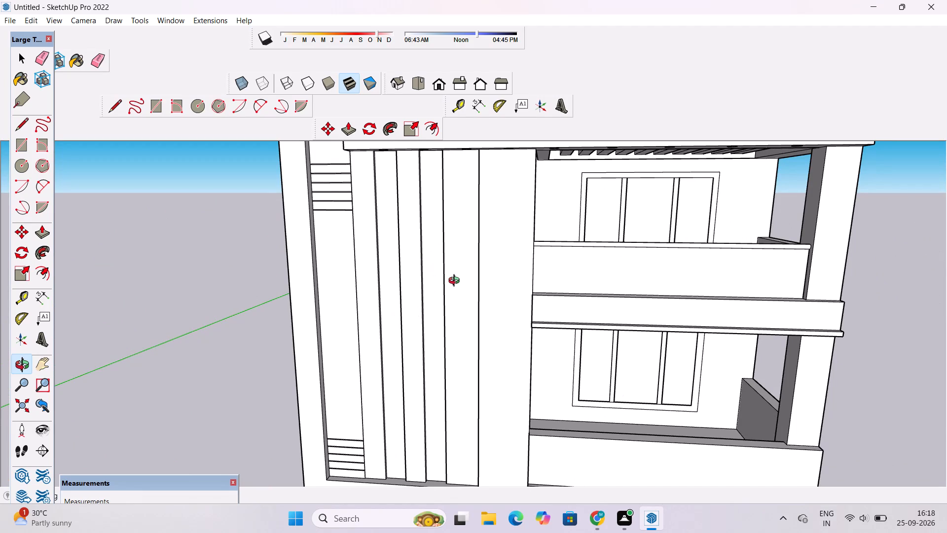
scroll(458, 281, "up", 3)
scroll(458, 281, "down", 5)
left_click_drag(458, 298, 500, 305)
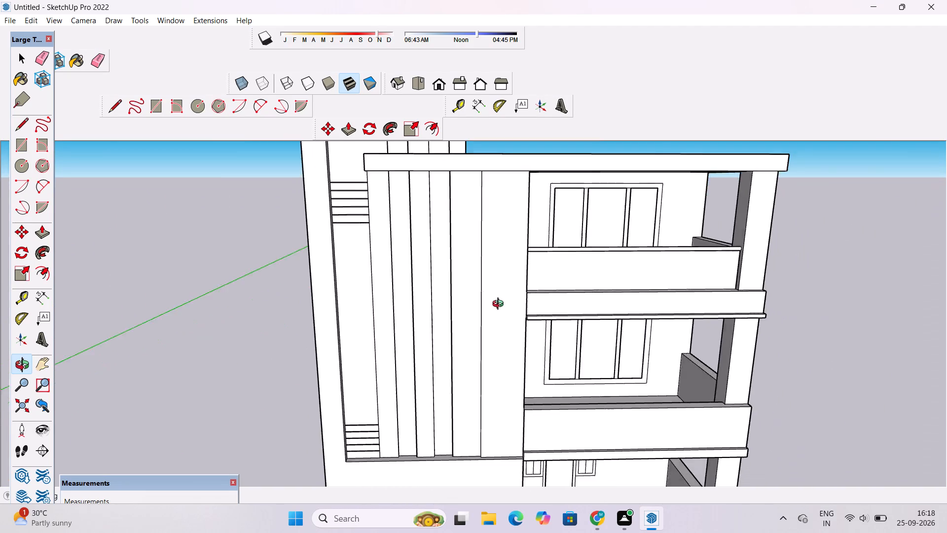
left_click_drag(500, 305, 510, 449)
scroll(454, 361, "up", 4)
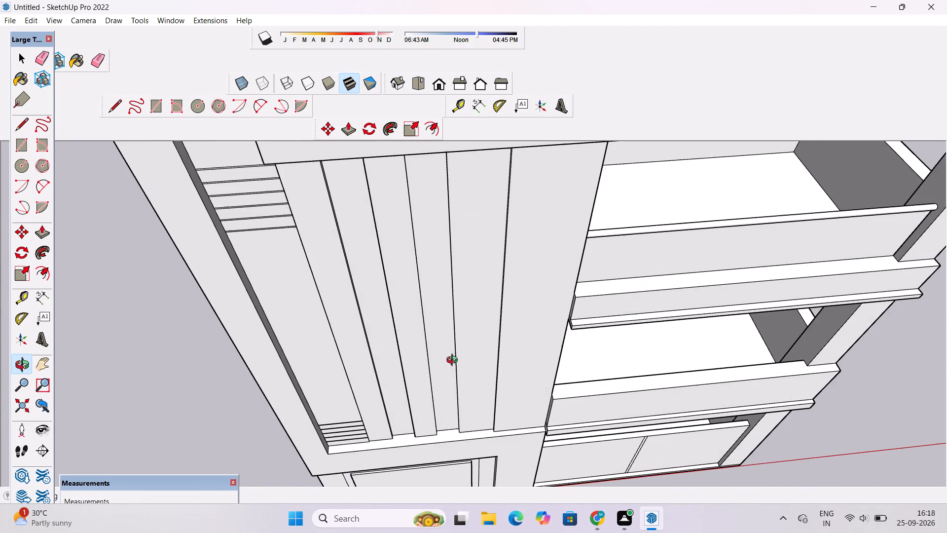
left_click_drag(457, 409, 462, 331)
left_click(462, 329)
scroll(445, 338, "down", 3)
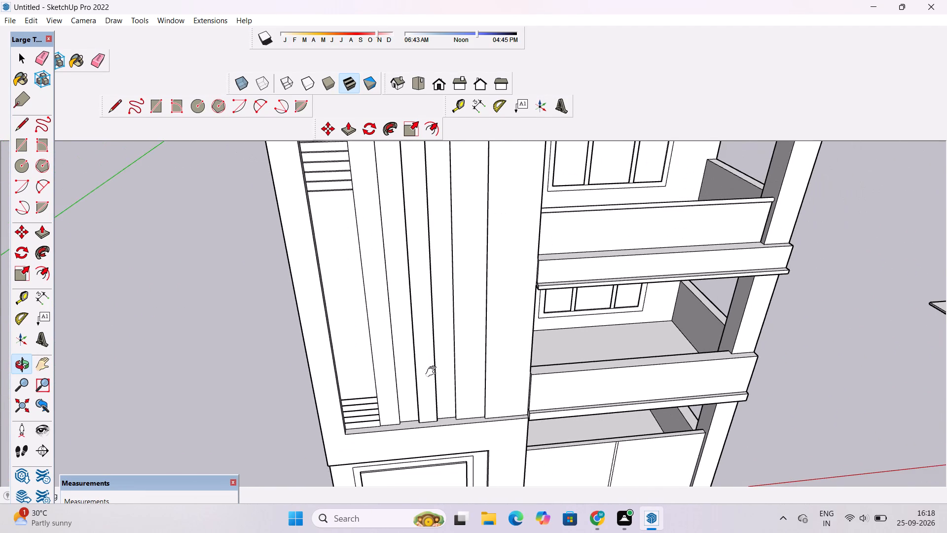
Place a guide line along the bottom edge of the gap between the vertical panels, at the recess's ledge.
scroll(433, 372, "up", 4, "shift")
scroll(432, 368, "down", 6, "shift")
left_click_drag(451, 388, 454, 289)
left_click(454, 289)
scroll(422, 397, "up", 2)
left_click_drag(445, 383, 444, 458)
left_click(444, 458)
left_click_drag(444, 456, 449, 383)
left_click_drag(452, 390, 452, 429)
scroll(451, 367, "up", 4)
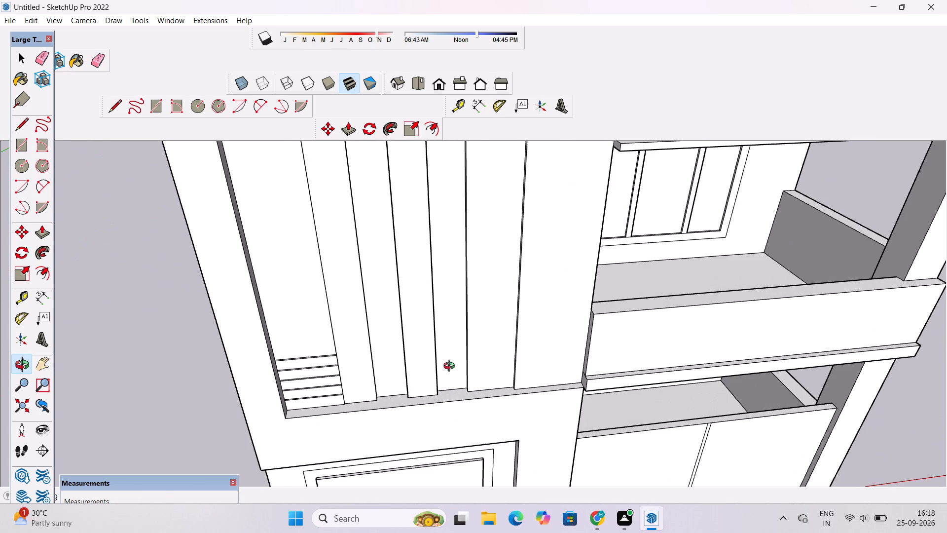
key("t")
scroll(453, 376, "up", 4)
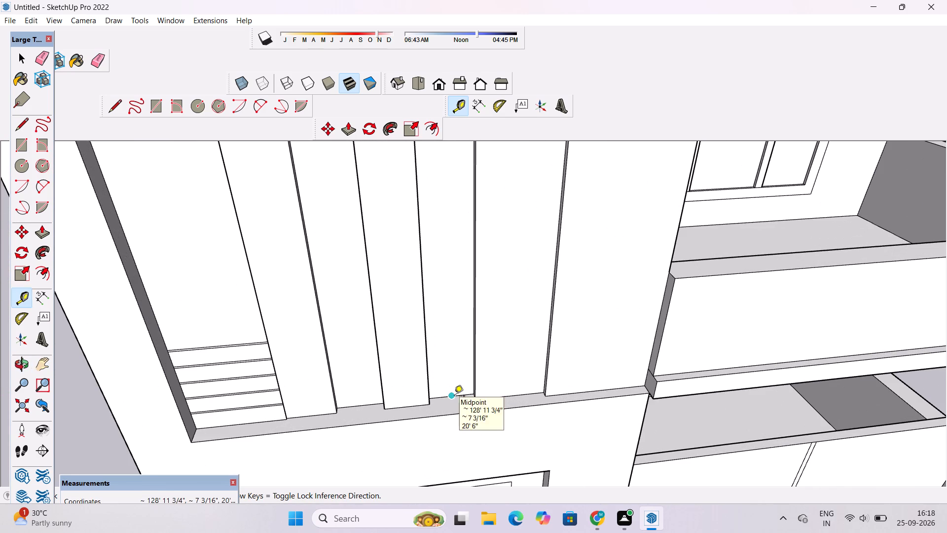
double_click(454, 397)
scroll(454, 397, "down", 8)
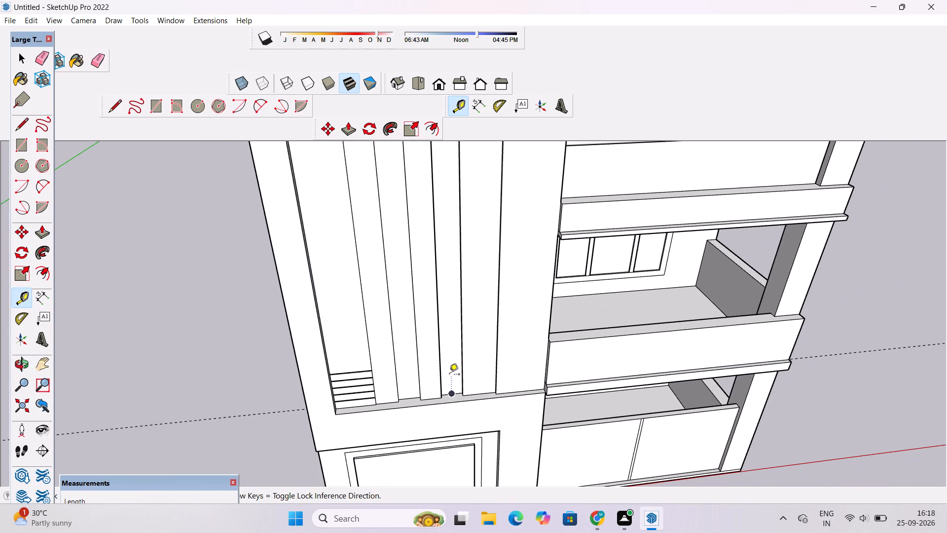
key("space")
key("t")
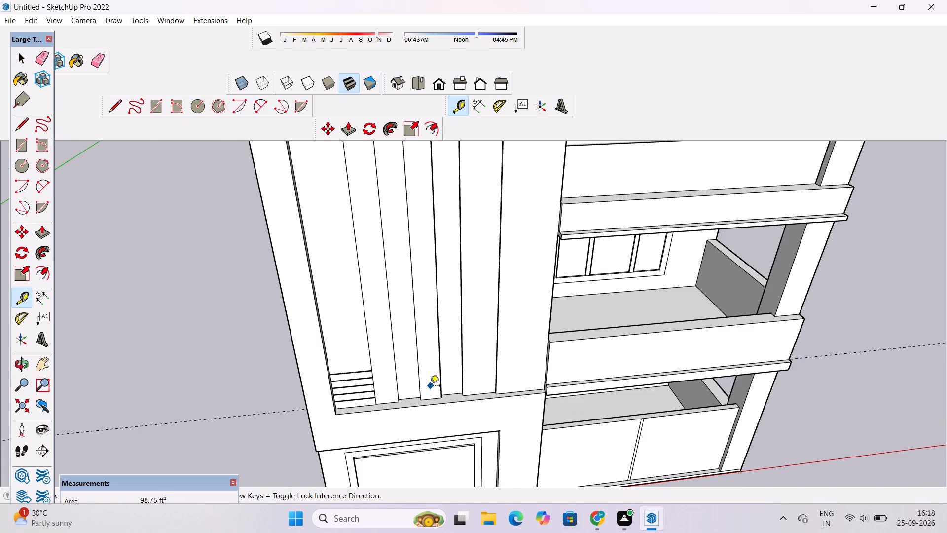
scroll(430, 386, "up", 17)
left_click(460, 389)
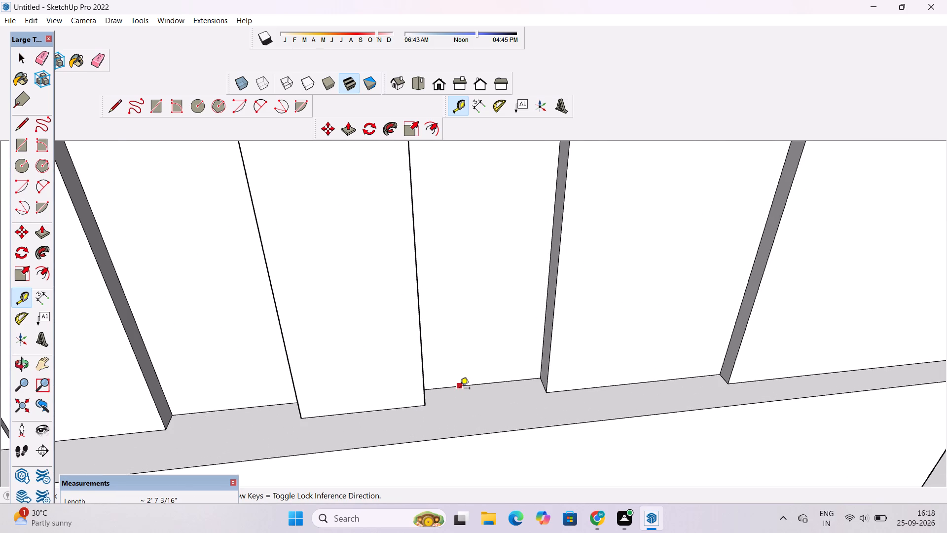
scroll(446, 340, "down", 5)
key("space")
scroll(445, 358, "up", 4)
Place a parallel guide line 8' above the bottom edge of the gap between the vertical panels.
key("t")
scroll(462, 377, "down", 2)
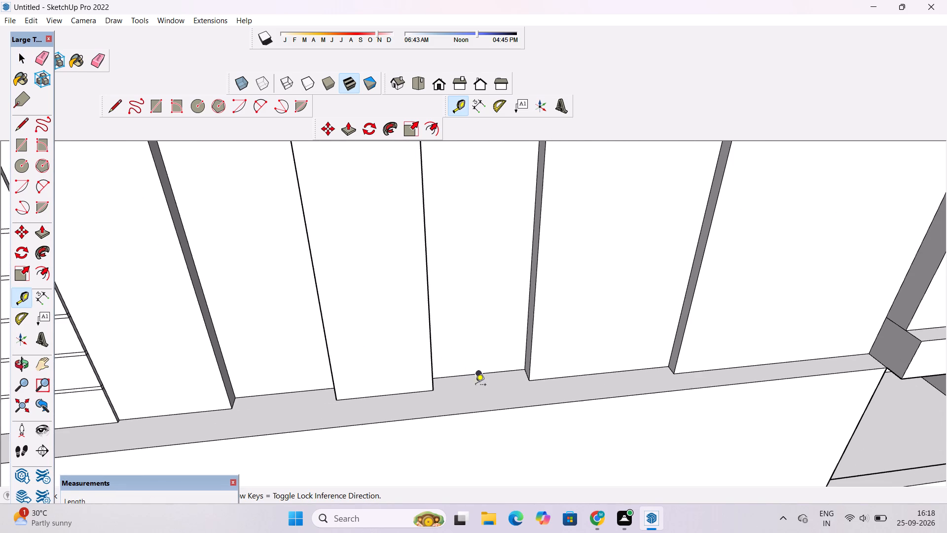
left_click_drag(494, 372, 495, 357)
scroll(474, 290, "down", 9)
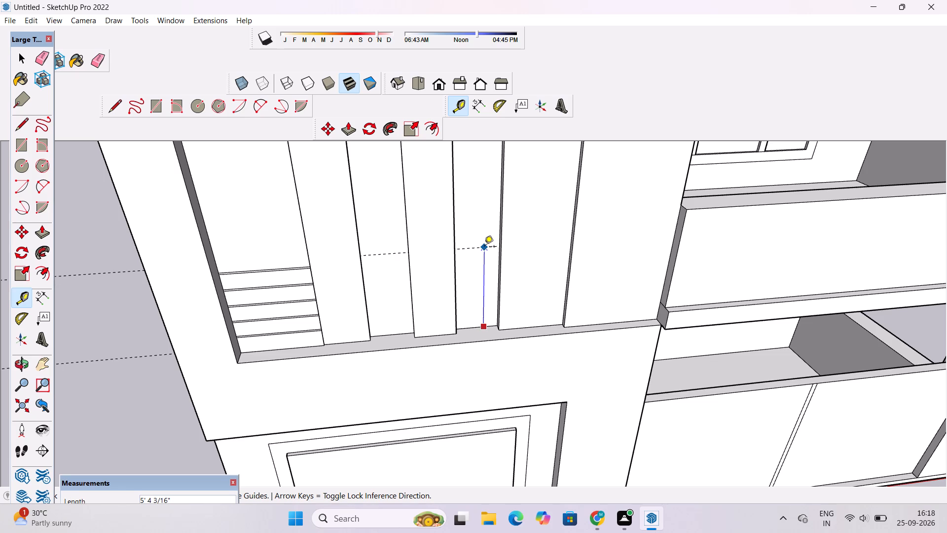
scroll(484, 247, "down", 1)
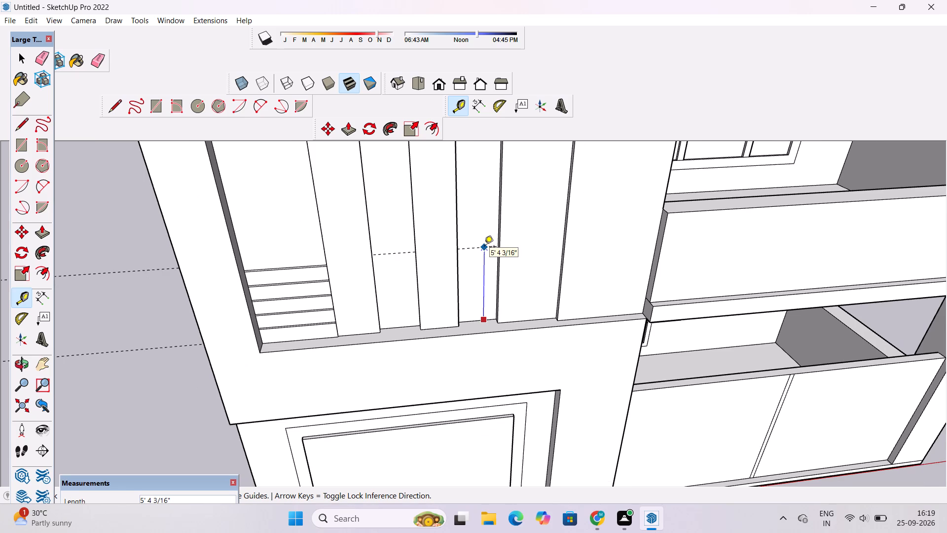
scroll(484, 247, "down", 7)
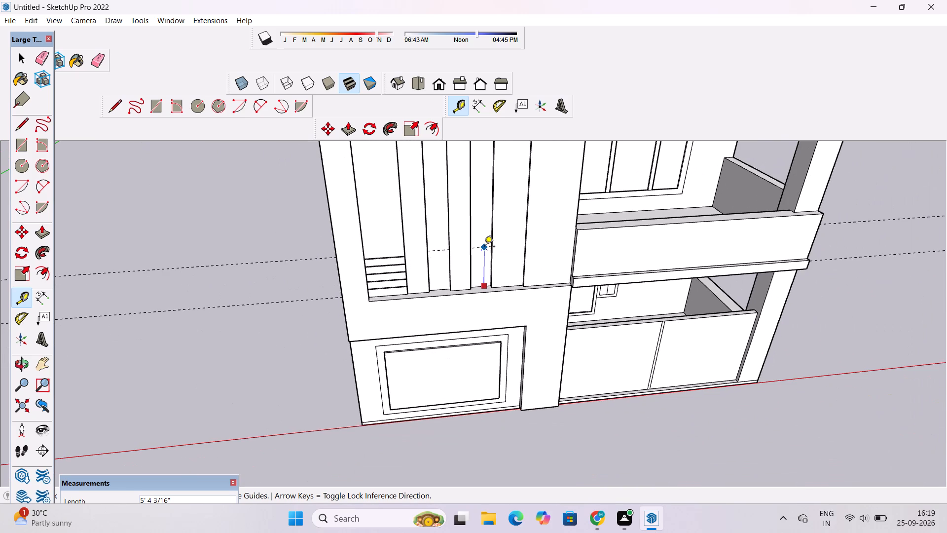
scroll(484, 247, "down", 11)
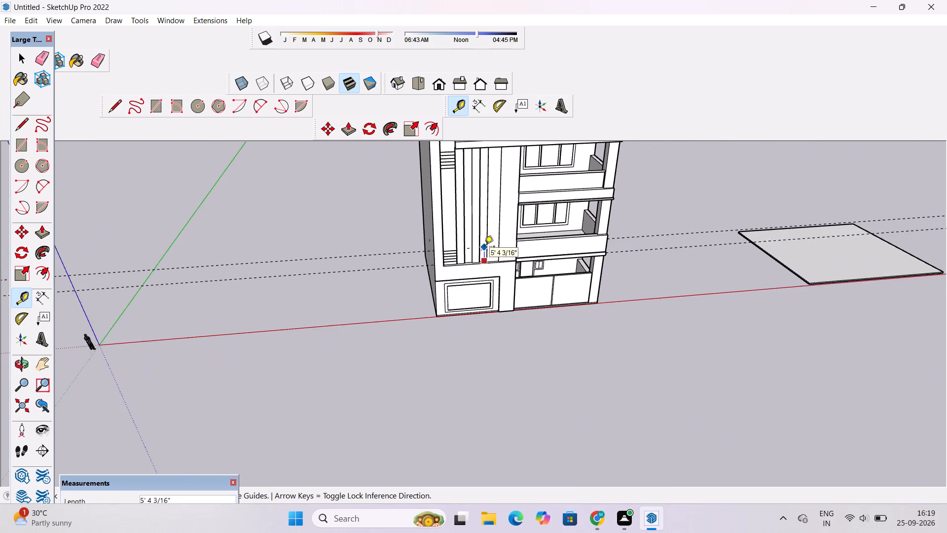
scroll(484, 247, "up", 18)
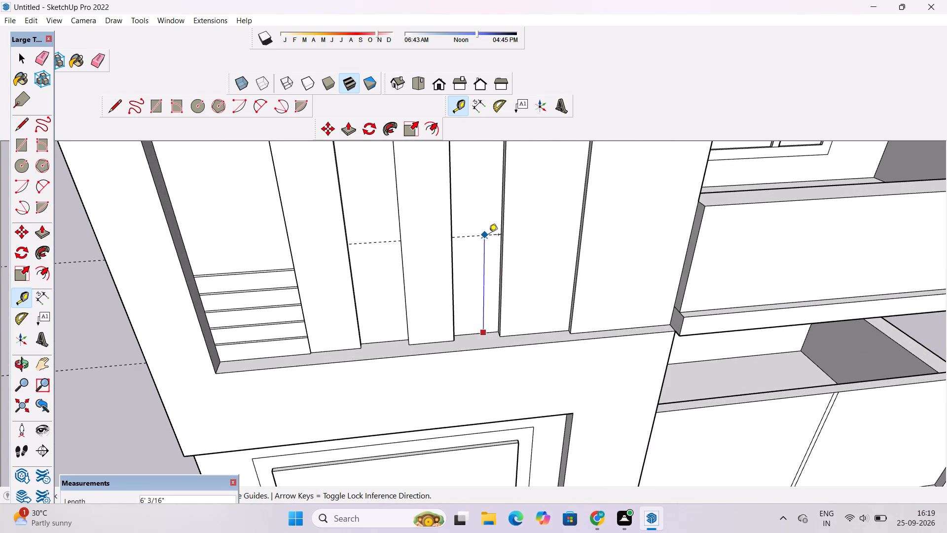
type("8'")
key("Return")
Place a parallel guide line 10' below the top edge of the gap between the vertical panels, under the roof slab.
key("o")
scroll(471, 246, "down", 8)
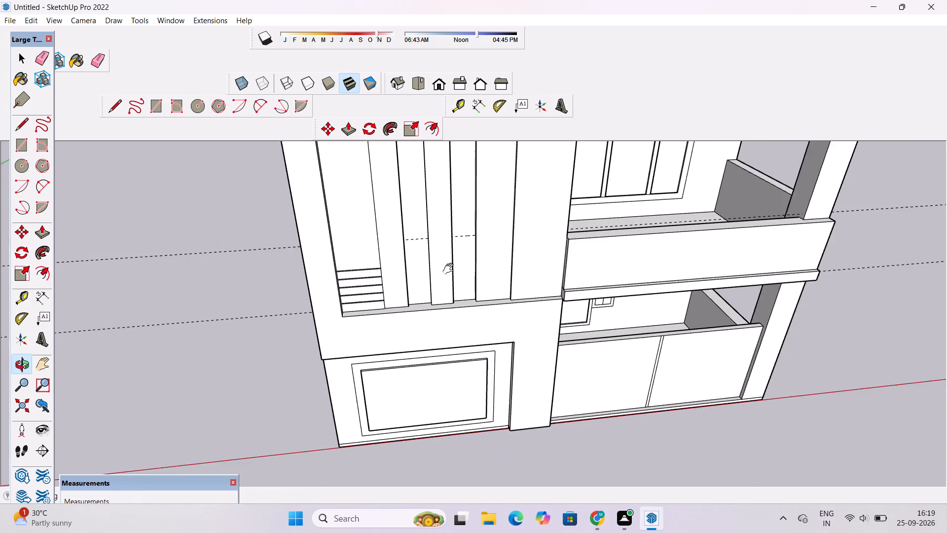
left_click_drag(450, 269, 484, 384, "shift")
left_click_drag(482, 372, 466, 286)
scroll(461, 273, "down", 4)
left_click_drag(461, 273, 474, 379, "shift")
scroll(475, 245, "up", 1)
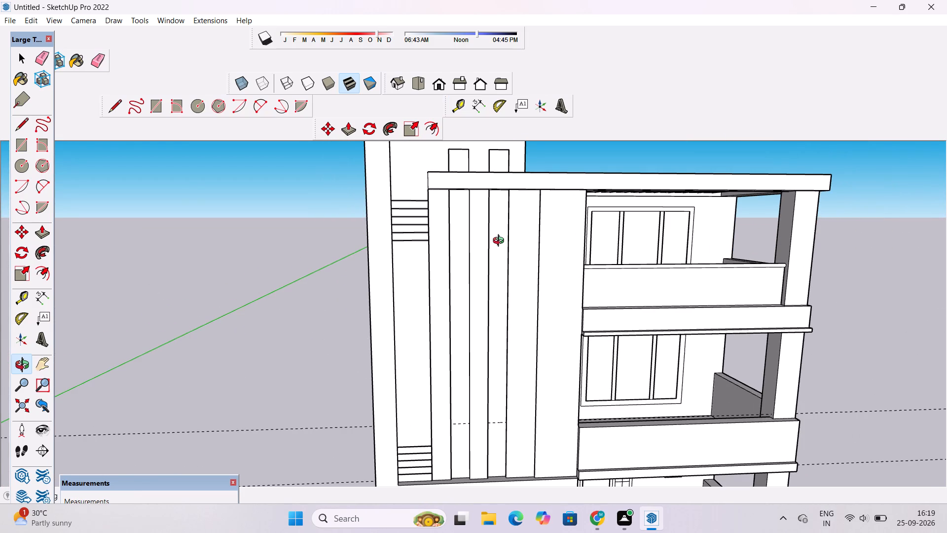
scroll(492, 246, "up", 8)
left_click_drag(492, 246, 459, 319, "shift")
scroll(459, 310, "down", 5)
left_click_drag(464, 305, 465, 225)
left_click(465, 225)
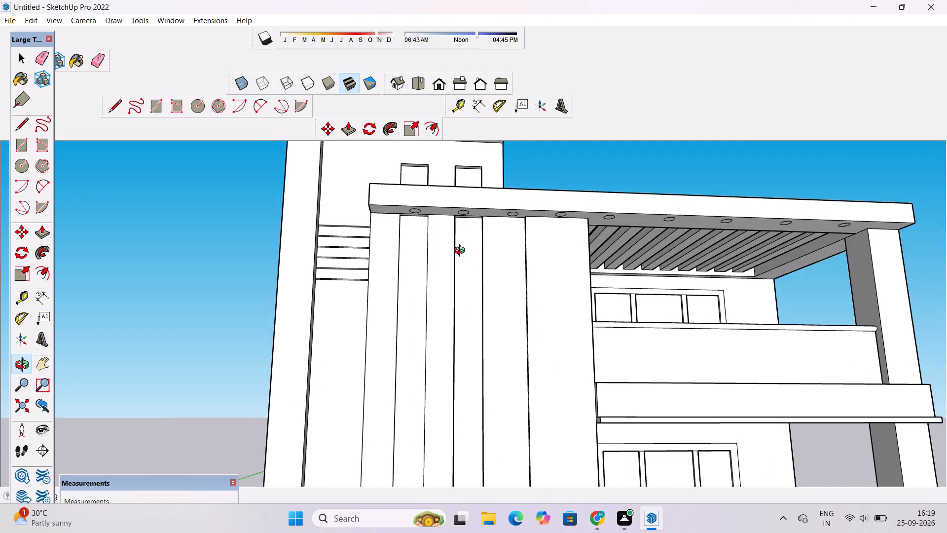
scroll(463, 258, "up", 5)
left_click_drag(473, 267, 470, 251, "shift")
left_click_drag(467, 220, 462, 227, "shift")
key("t")
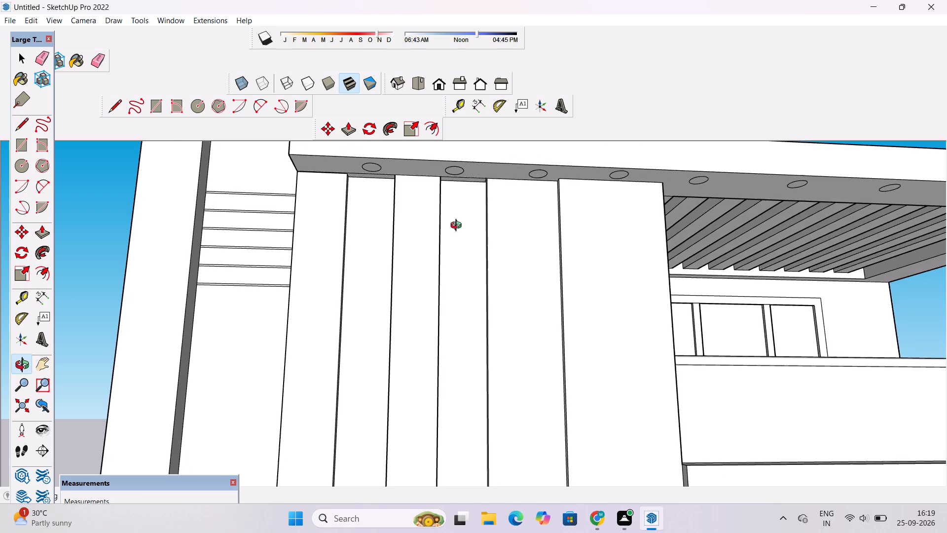
scroll(458, 227, "down", 10)
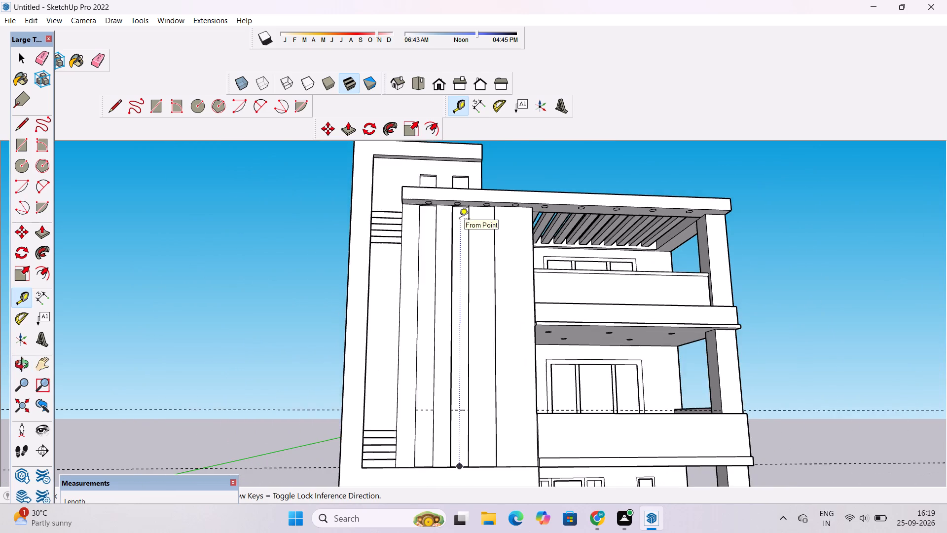
scroll(459, 220, "down", 2)
scroll(458, 236, "up", 13)
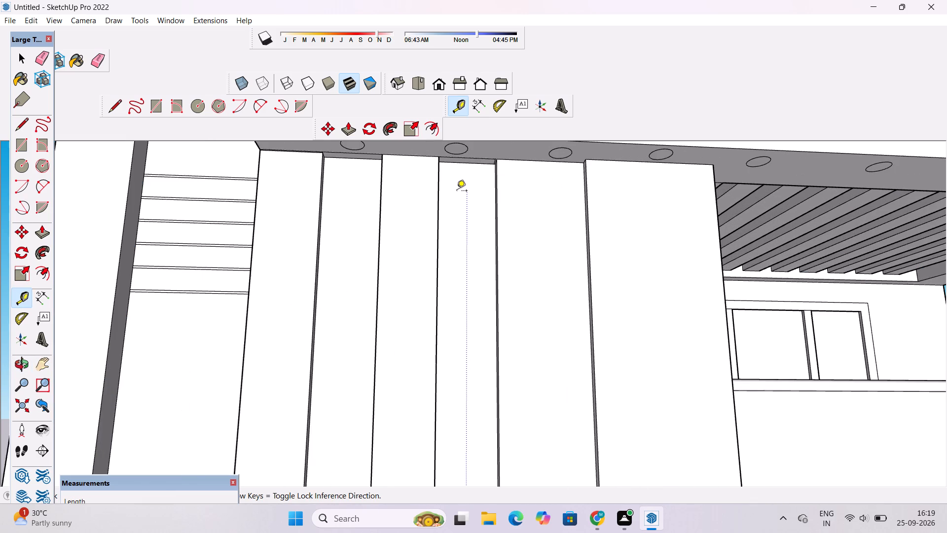
scroll(469, 194, "up", 3)
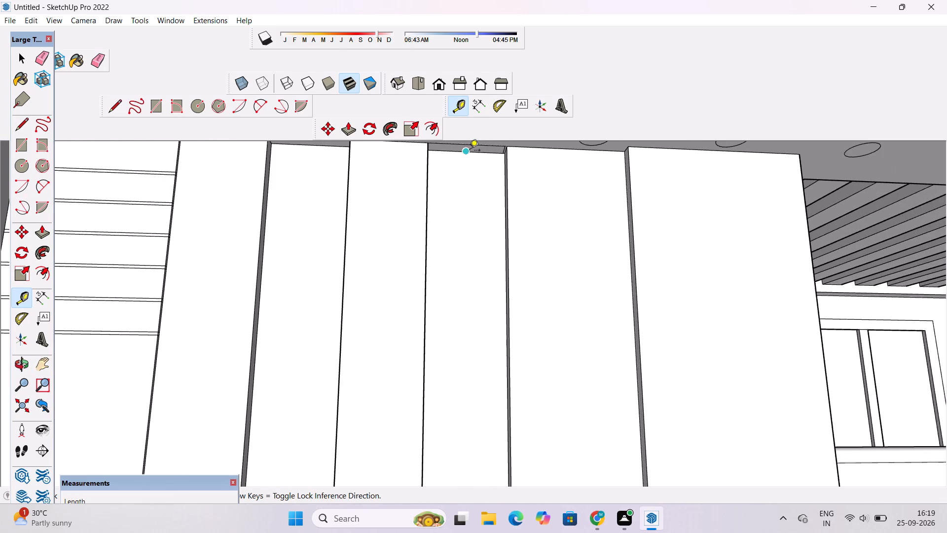
left_click(466, 152)
scroll(463, 207, "down", 3)
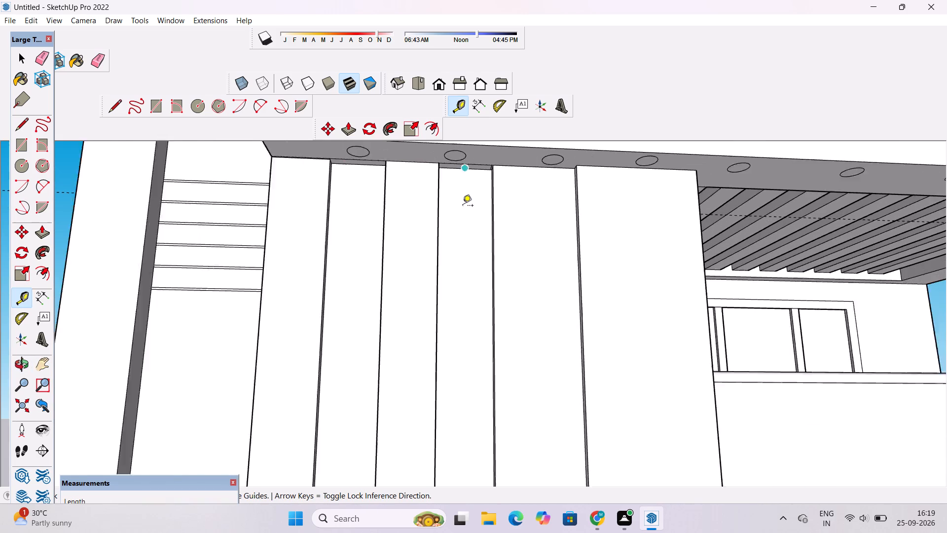
scroll(463, 206, "down", 12)
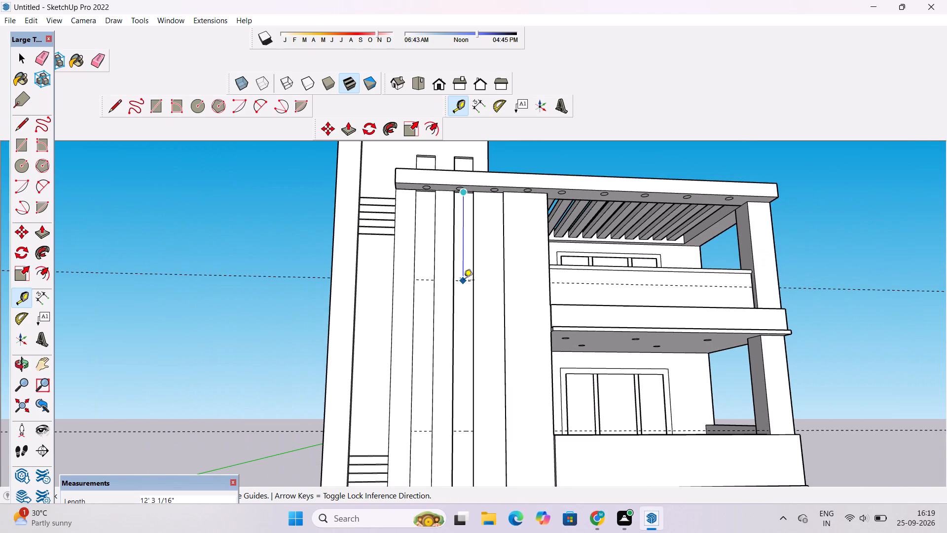
type("10'")
key("Return")
Draw a horizontal line along the upper guide across each of the two gaps between the vertical panels.
key("l")
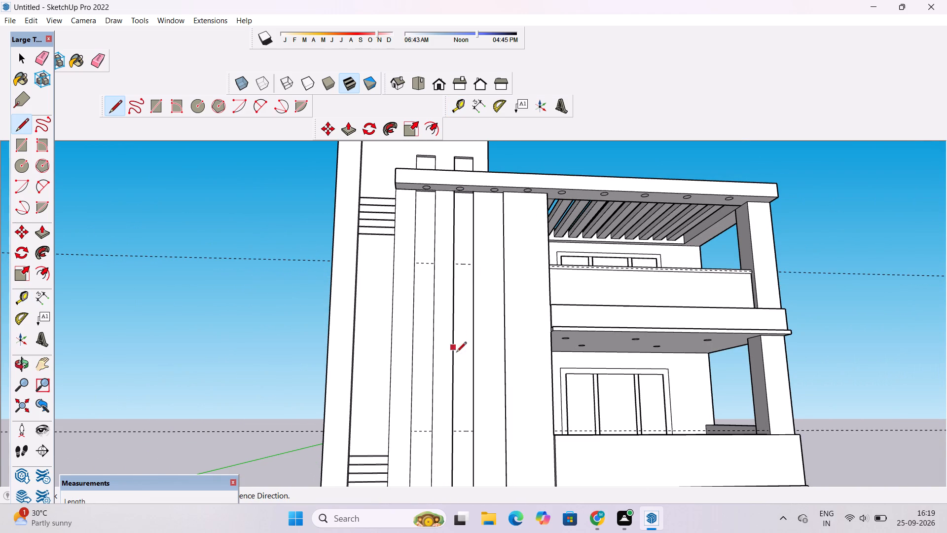
scroll(415, 246, "up", 20)
scroll(415, 246, "up", 4)
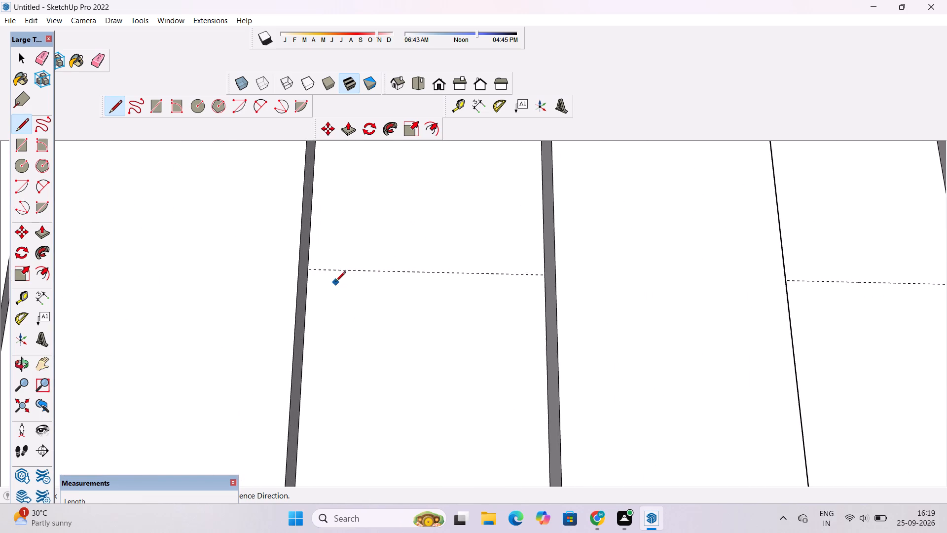
scroll(307, 278, "up", 2)
left_click(307, 267)
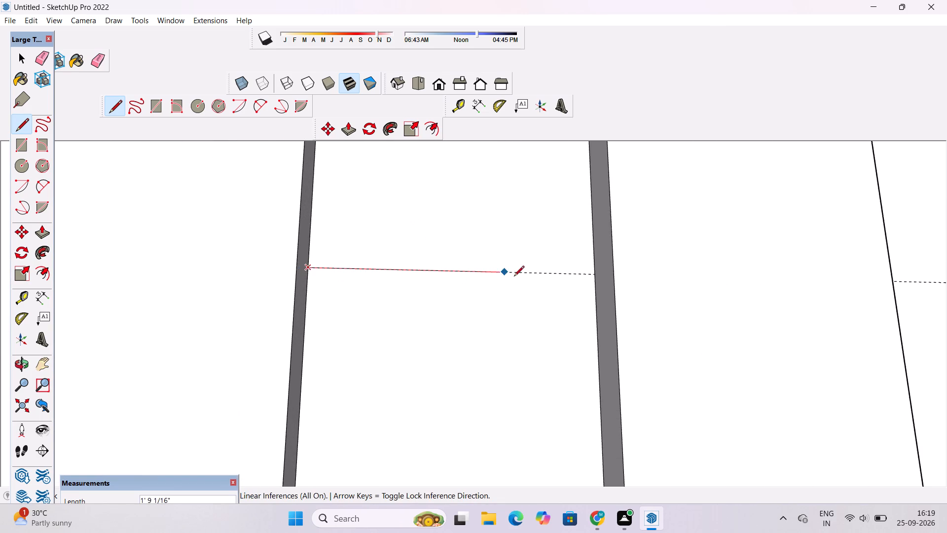
left_click(595, 274)
scroll(244, 270, "down", 4)
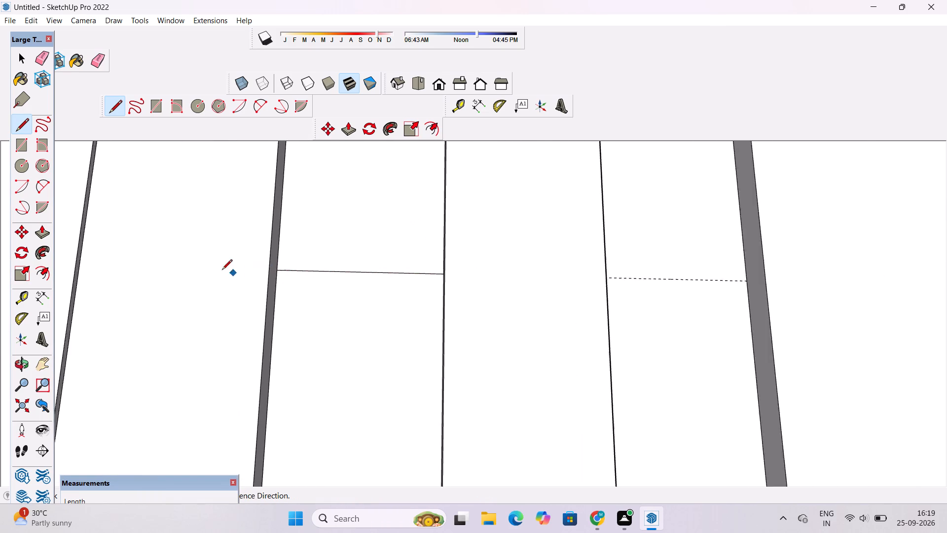
scroll(222, 270, "down", 11)
scroll(518, 274, "up", 2)
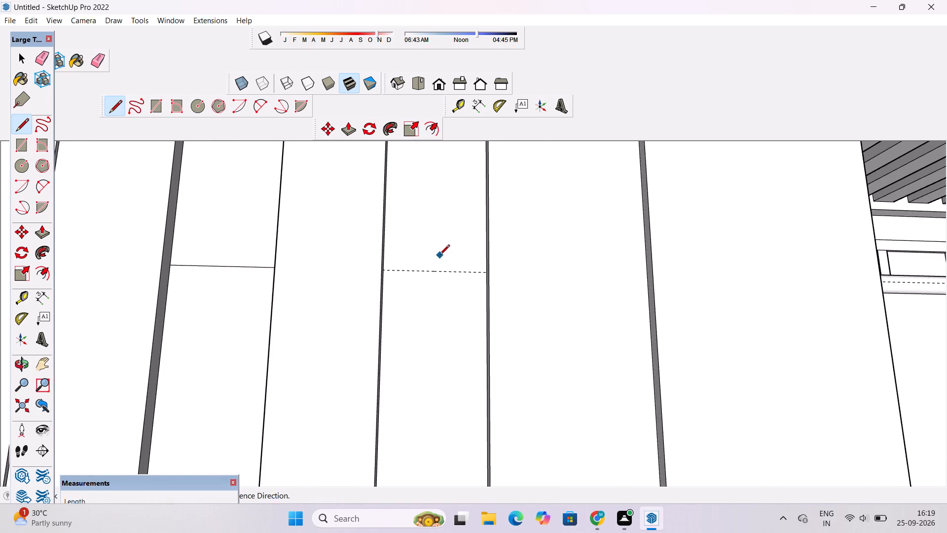
scroll(445, 265, "up", 11)
left_click(262, 258)
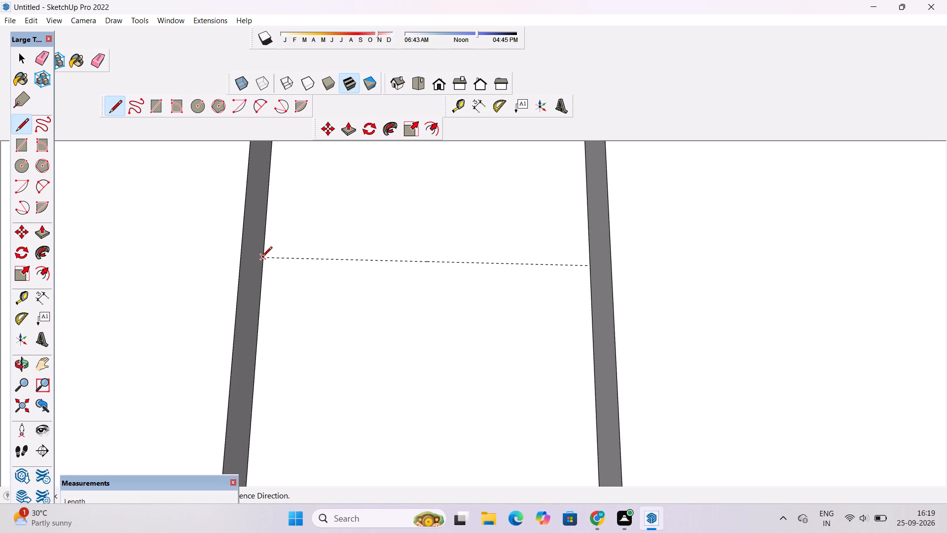
left_click(591, 267)
Draw a horizontal line along the lower guide across the panel gap nearer the balconies.
scroll(487, 217, "down", 20)
scroll(487, 217, "down", 6)
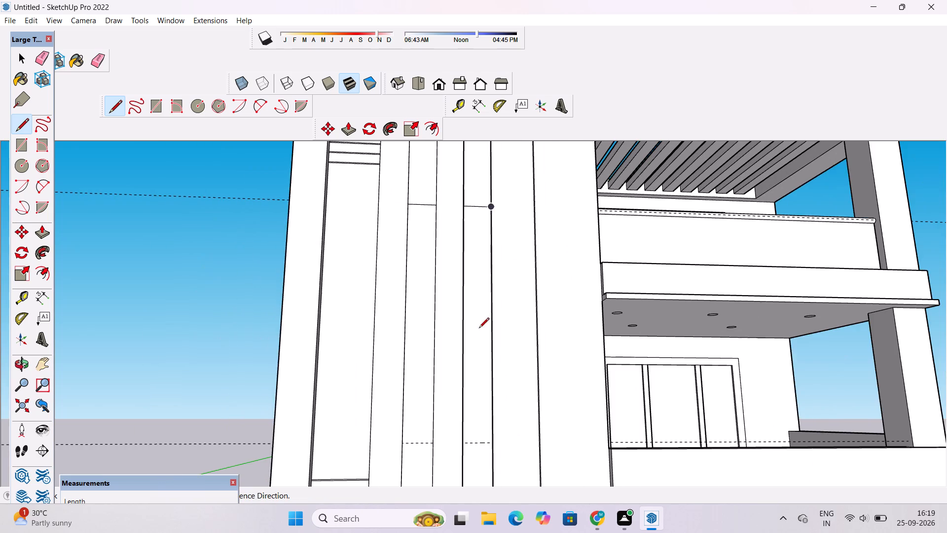
scroll(472, 292, "down", 6)
scroll(467, 392, "up", 18)
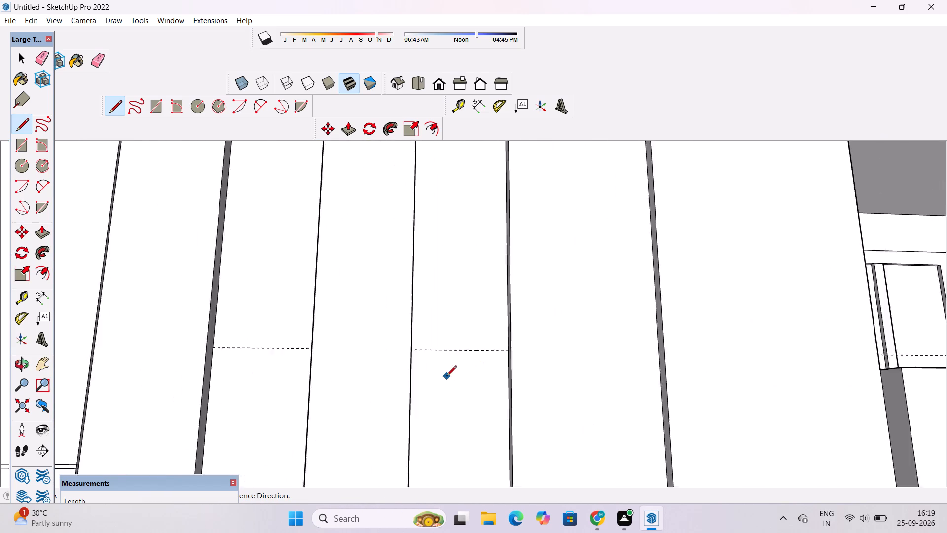
scroll(446, 377, "up", 11)
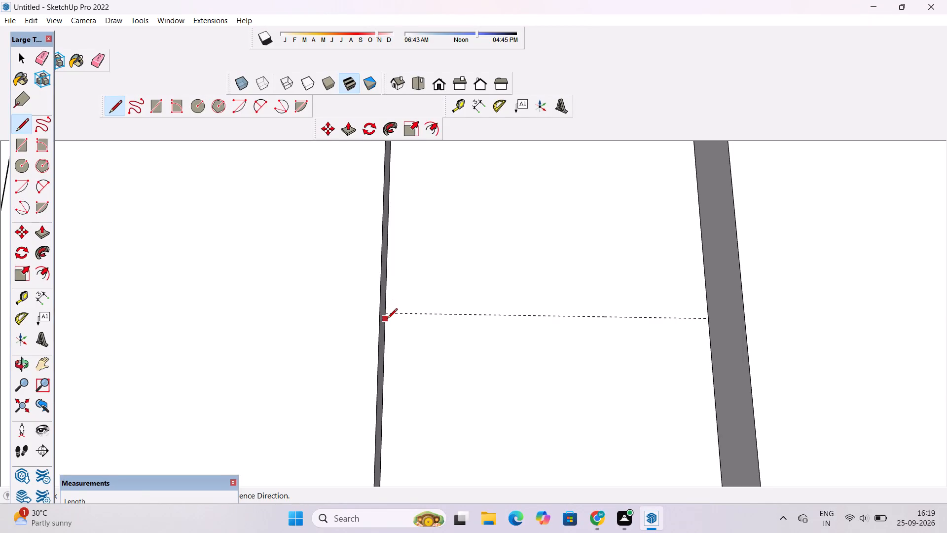
scroll(389, 319, "down", 2)
scroll(397, 317, "up", 2)
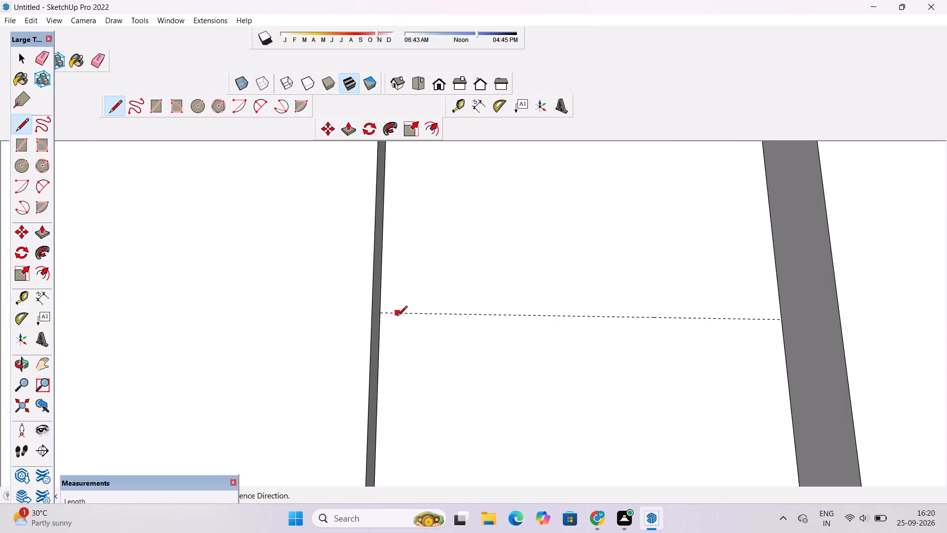
scroll(397, 317, "up", 6)
left_click(370, 312)
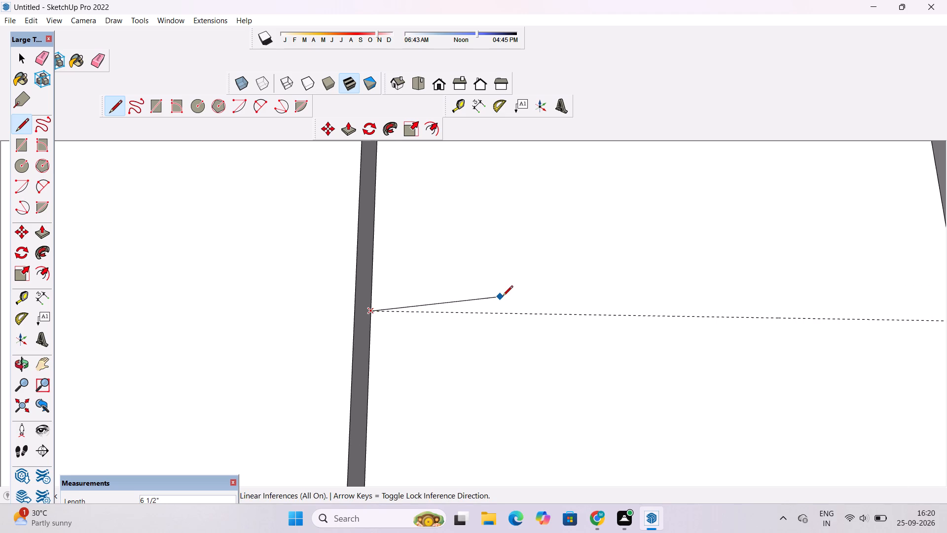
scroll(503, 297, "down", 7)
scroll(504, 297, "up", 1)
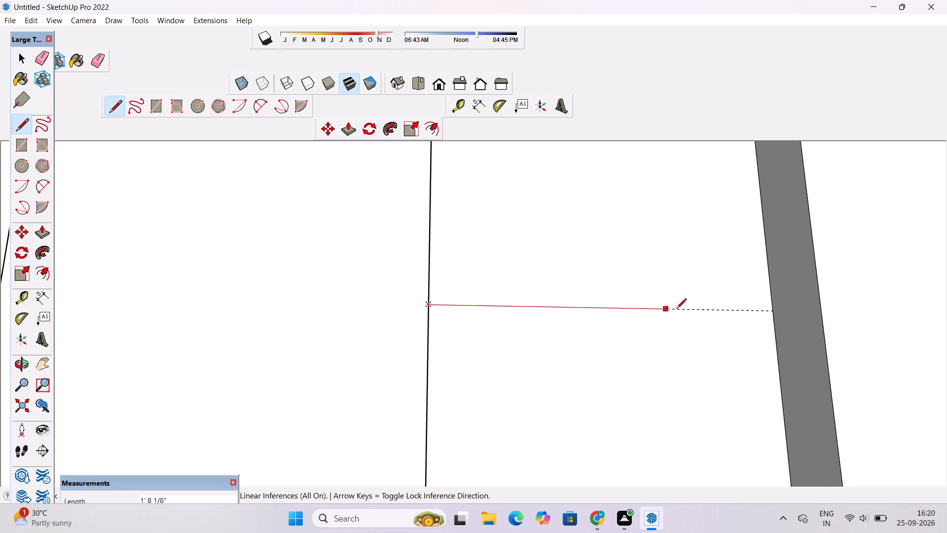
left_click(771, 311)
Draw a horizontal line along the lower guide across the panel gap nearer the slatted recess.
scroll(695, 265, "down", 6)
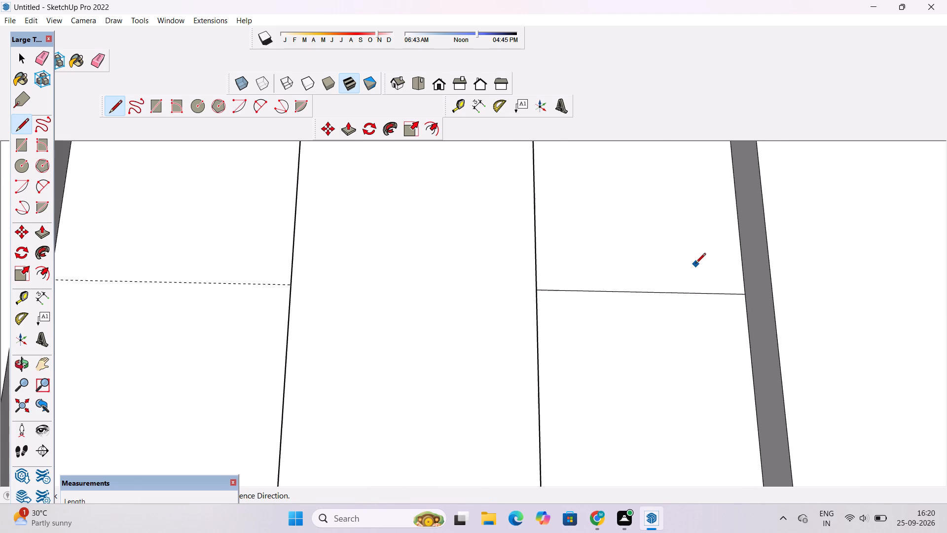
scroll(695, 264, "down", 16)
scroll(592, 272, "up", 5)
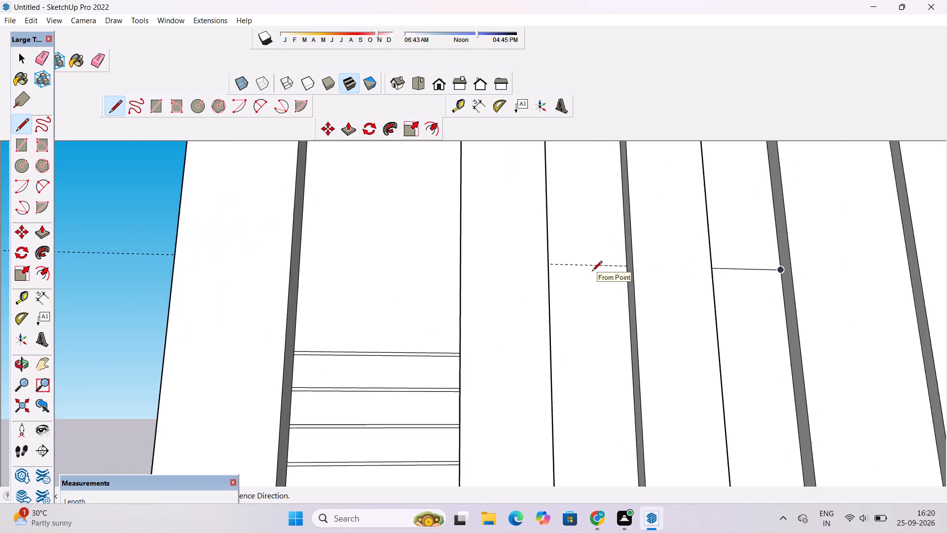
scroll(592, 272, "up", 17)
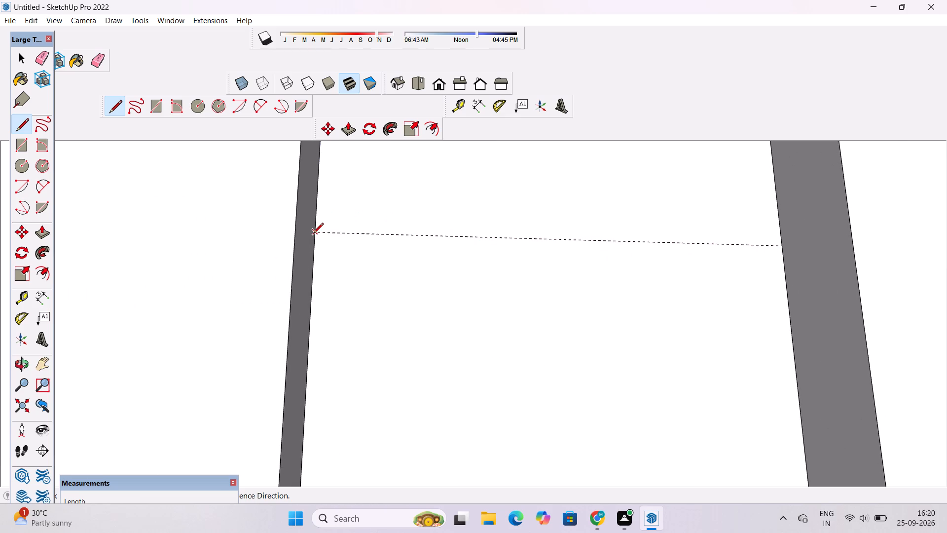
left_click(313, 234)
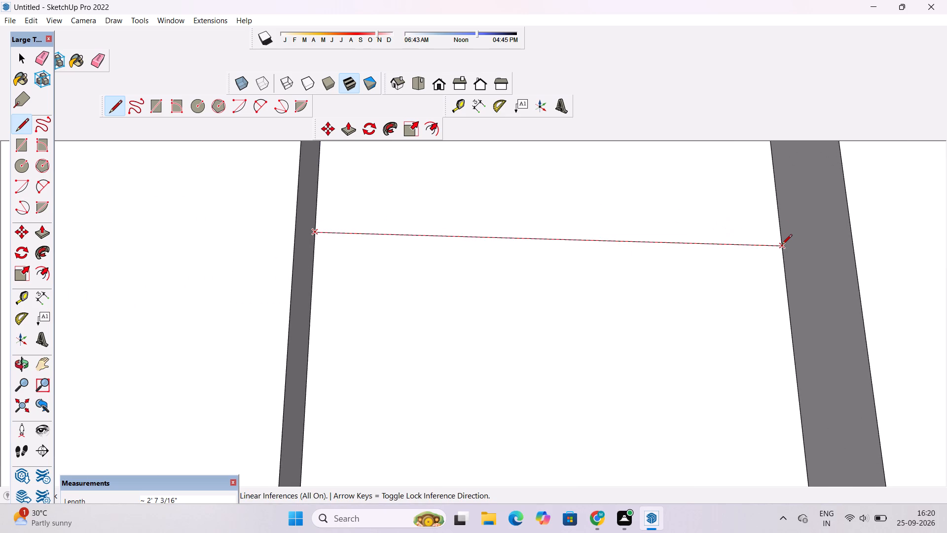
left_click(782, 245)
scroll(590, 229, "down", 5)
key("space")
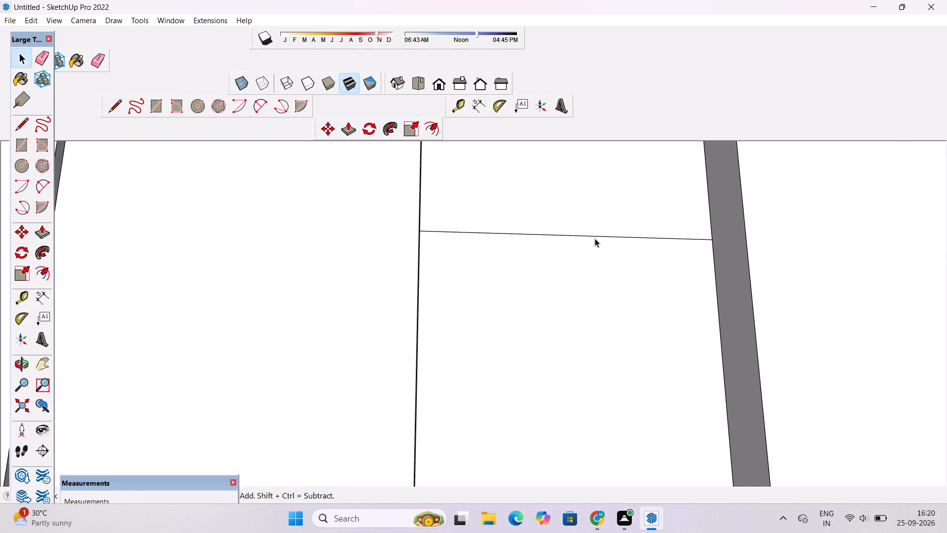
Erase the three guide lines crossing the facade.
type("o")
scroll(592, 245, "down", 6)
left_click_drag(588, 251, 572, 324)
scroll(572, 307, "down", 11)
left_click_drag(574, 286, 451, 365, "shift")
scroll(451, 352, "down", 2)
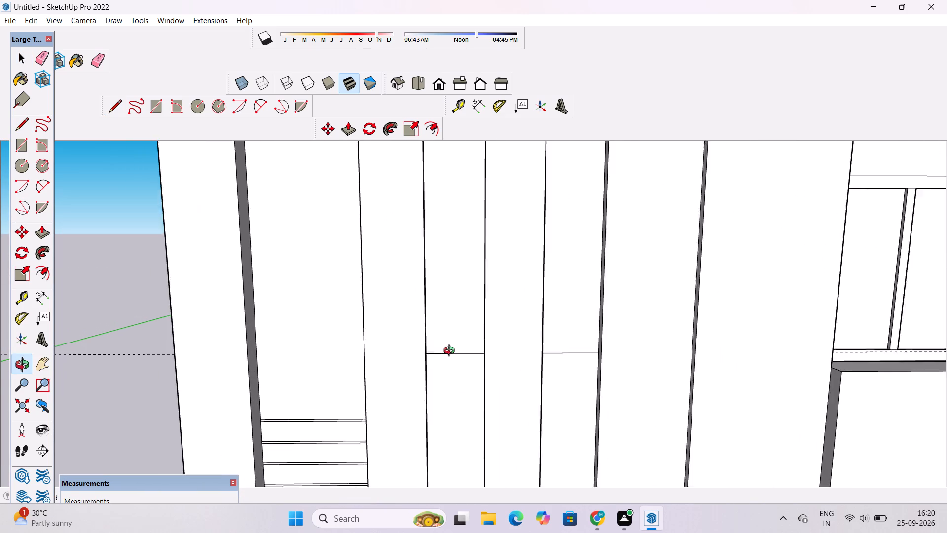
scroll(451, 352, "down", 14)
left_click_drag(465, 338, 473, 387, "shift")
left_click_drag(497, 375, 410, 339, "shift")
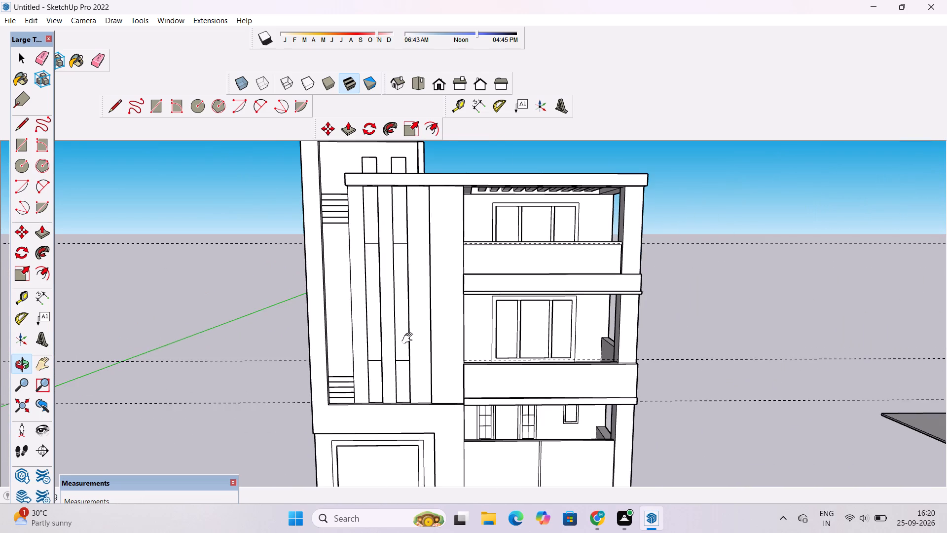
left_click_drag(400, 349, 427, 346, "shift")
key("e")
left_click_drag(226, 209, 234, 305)
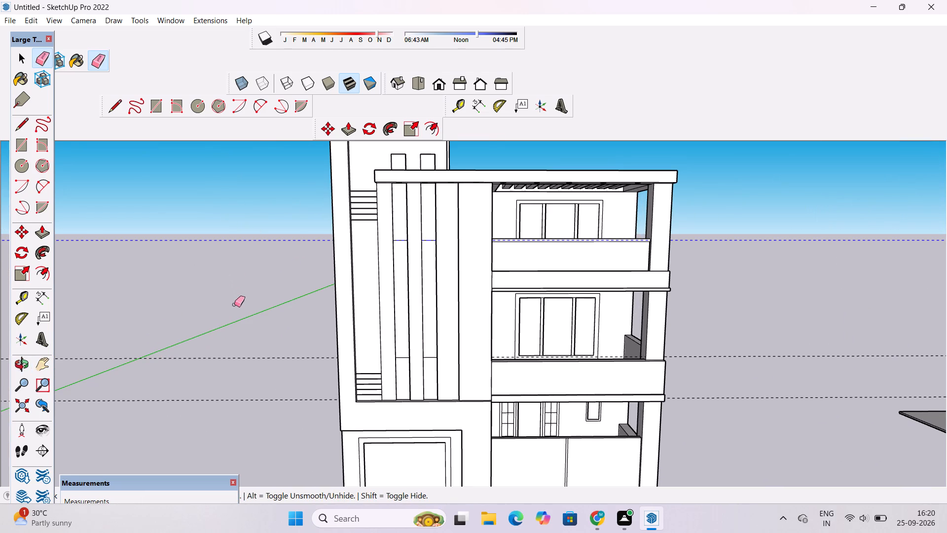
left_click_drag(234, 305, 244, 410)
key("space")
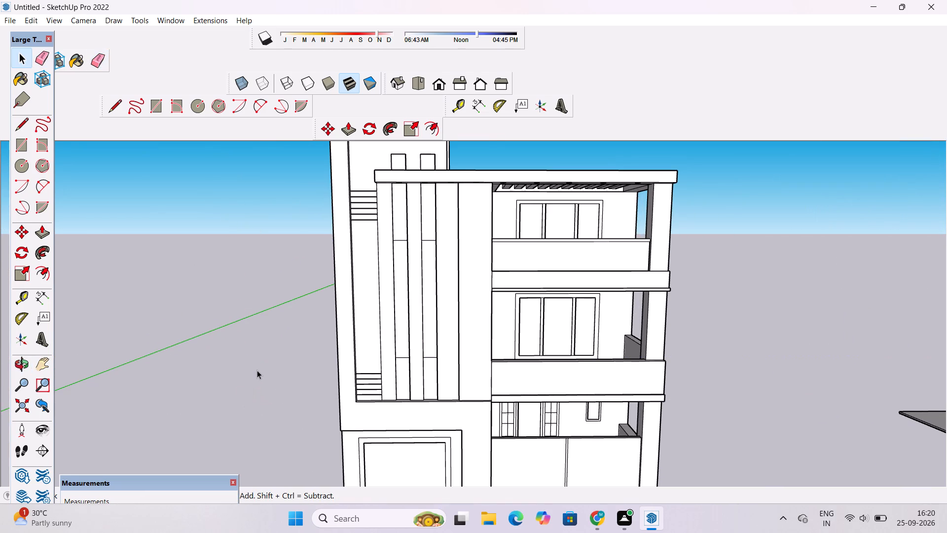
Review the front facade from eye level and from below, including the divided panel gaps, balcony ceilings and pergola.
type("o")
scroll(257, 370, "down", 4)
left_click_drag(337, 383, 337, 352, "shift")
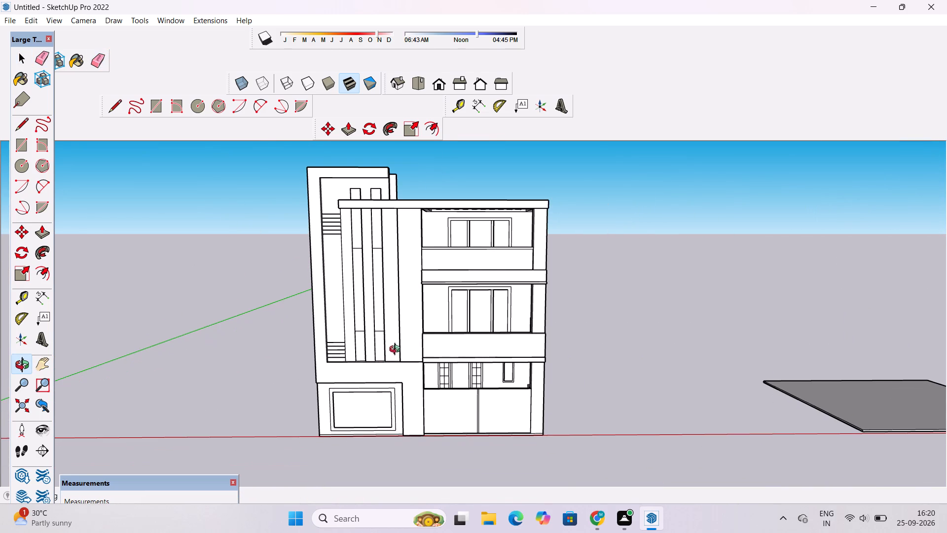
scroll(487, 260, "up", 8)
scroll(469, 251, "down", 4)
left_click_drag(450, 289, 461, 257, "shift")
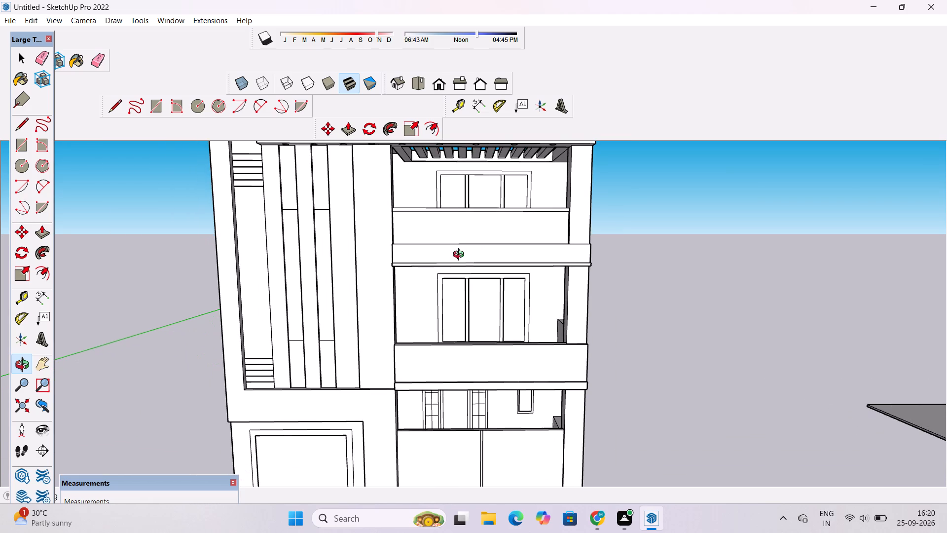
left_click_drag(446, 264, 447, 303, "shift")
left_click_drag(446, 307, 450, 209)
left_click(450, 205)
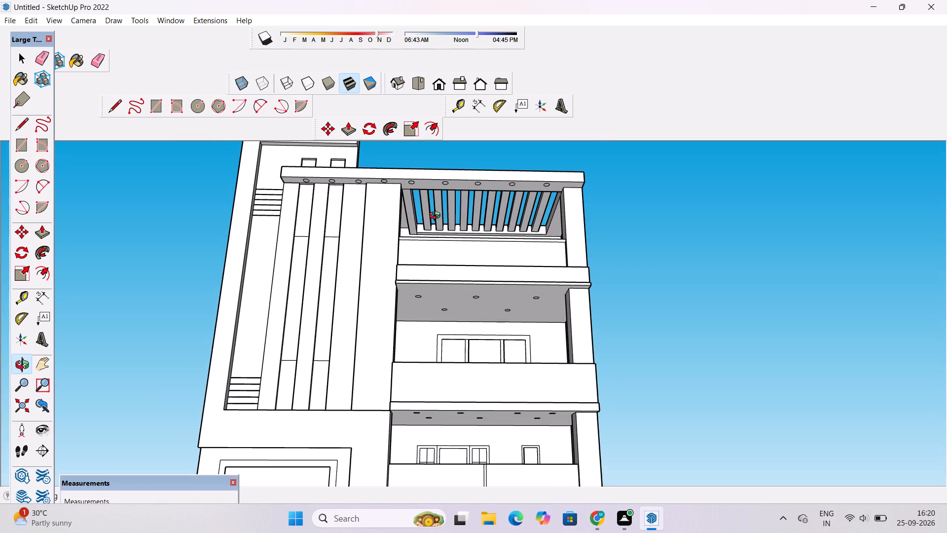
left_click_drag(437, 217, 431, 255, "shift")
Erase the short edge crossing the underside of the pergola's inner beam at its corner near the vertical panels.
scroll(440, 264, "up", 13)
left_click_drag(438, 317, 437, 296)
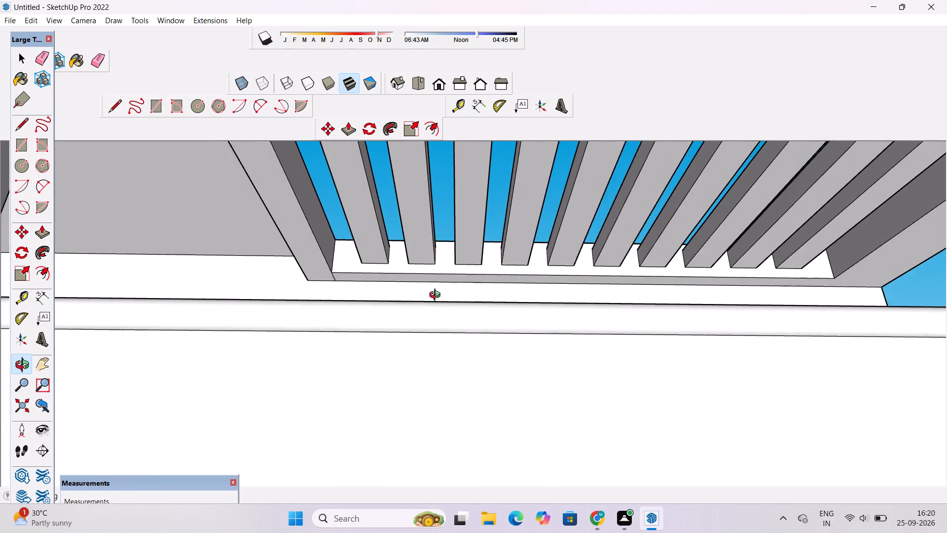
left_click_drag(437, 296, 437, 296)
scroll(415, 292, "up", 1)
left_click_drag(408, 298, 398, 317)
scroll(401, 262, "up", 2)
left_click_drag(401, 258, 330, 330, "shift")
scroll(321, 327, "up", 4, "shift")
left_click_drag(321, 326, 331, 303)
left_click(309, 315, "shift")
key("e")
scroll(232, 309, "up", 4)
left_click_drag(231, 285, 218, 289)
Draw a circle of 3" radius on the underside of the pergola's inner beam, near its corner by the vertical panels.
key("space")
type("c")
scroll(185, 297, "down", 2)
scroll(238, 296, "up", 4)
left_click(279, 281)
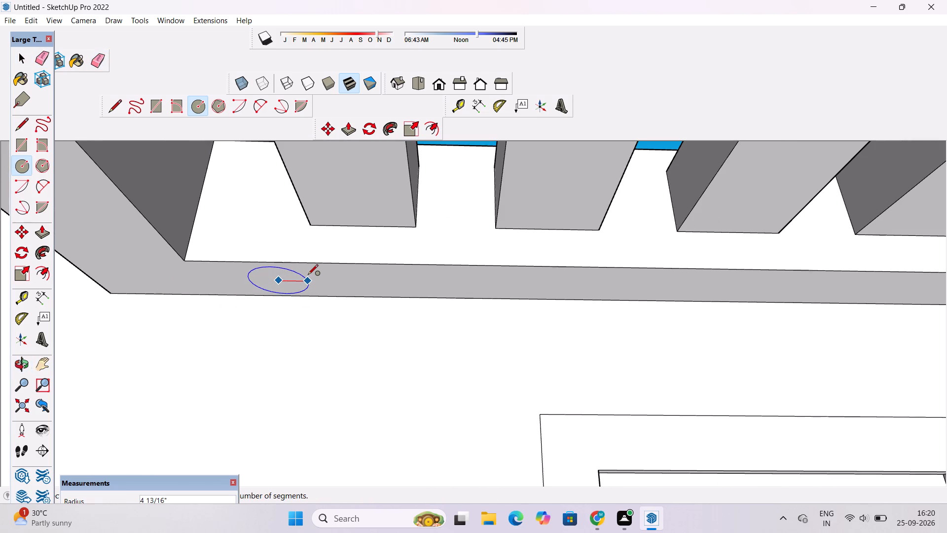
type("3\"")
key("Return")
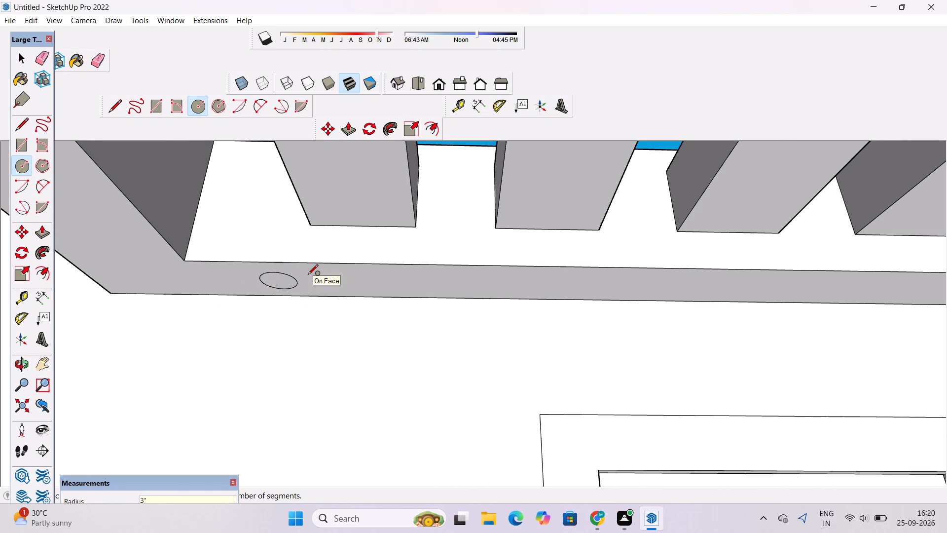
Copy the circle 2' along the beam's underside and array it into five evenly spaced copies.
key("space")
double_click(284, 281)
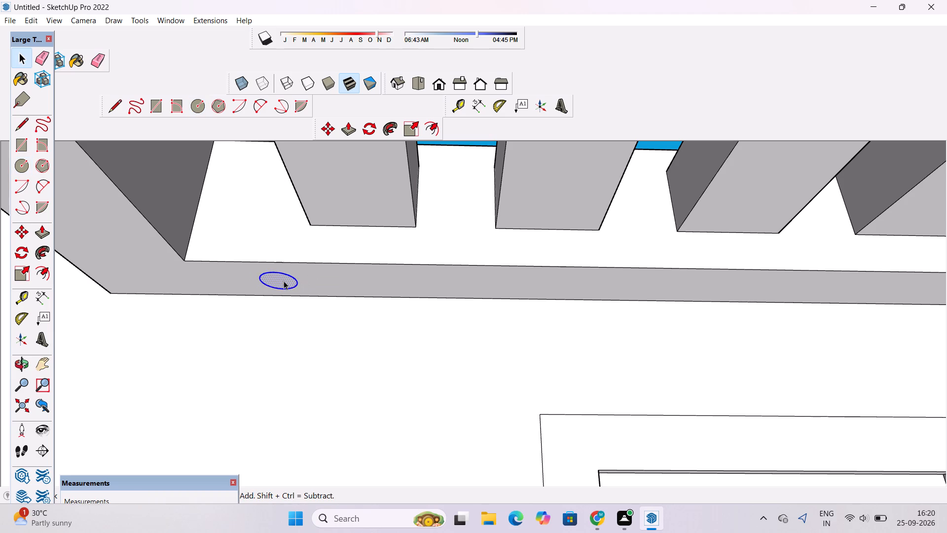
key("m")
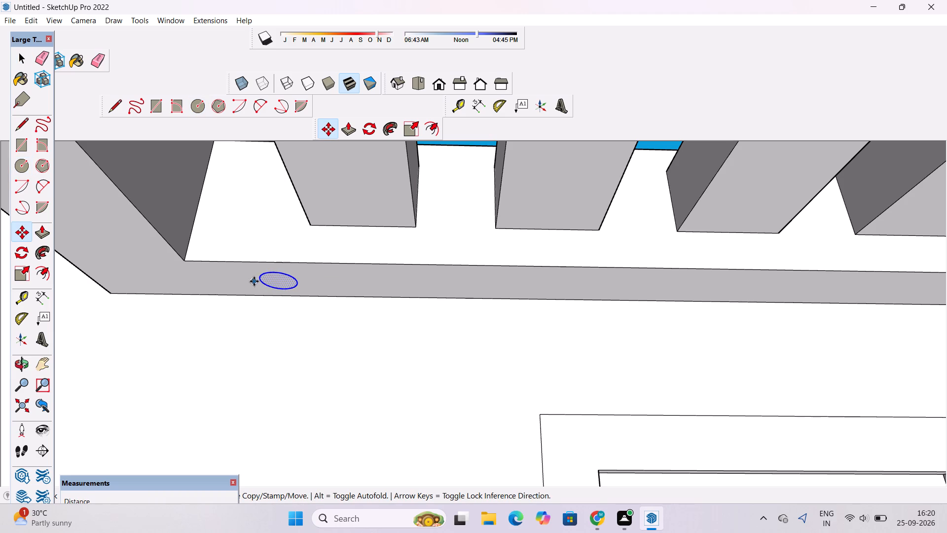
left_click(261, 279)
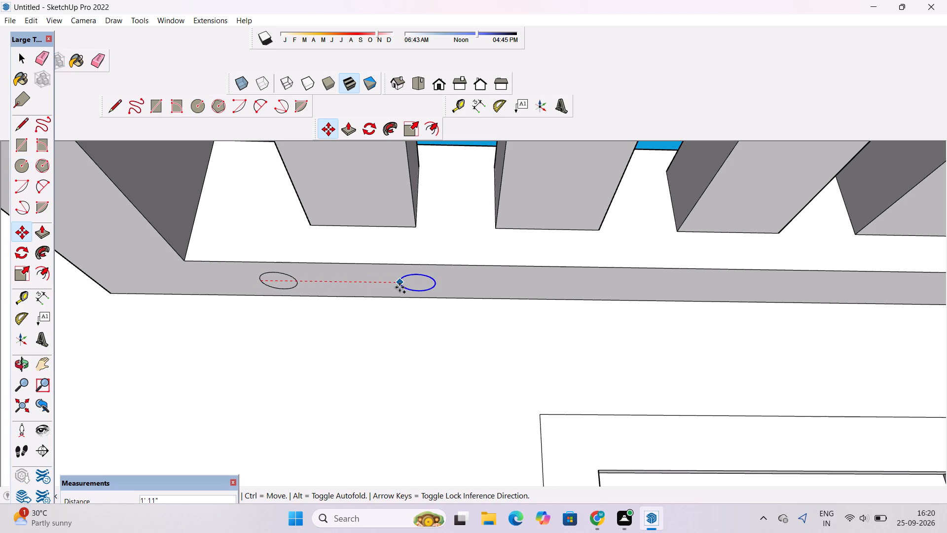
type("2'")
key("Return")
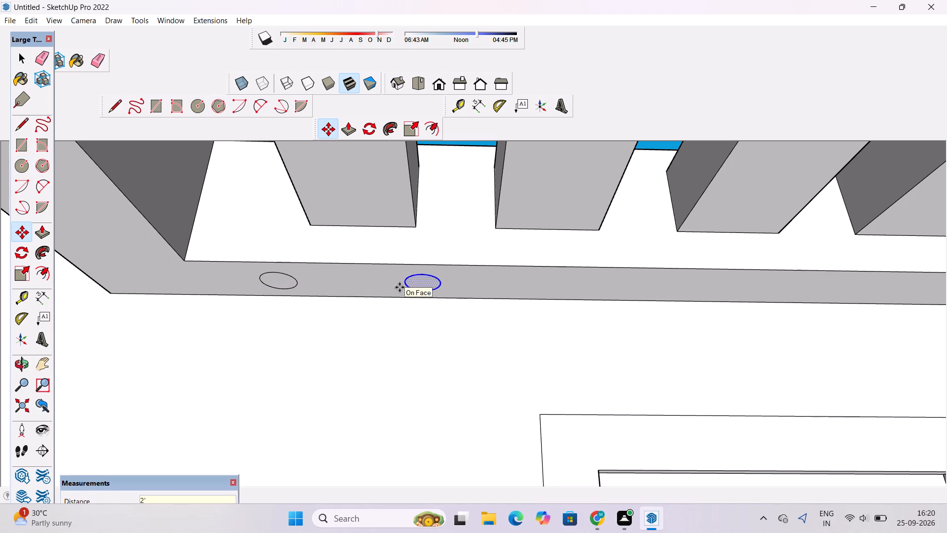
key("asterisk")
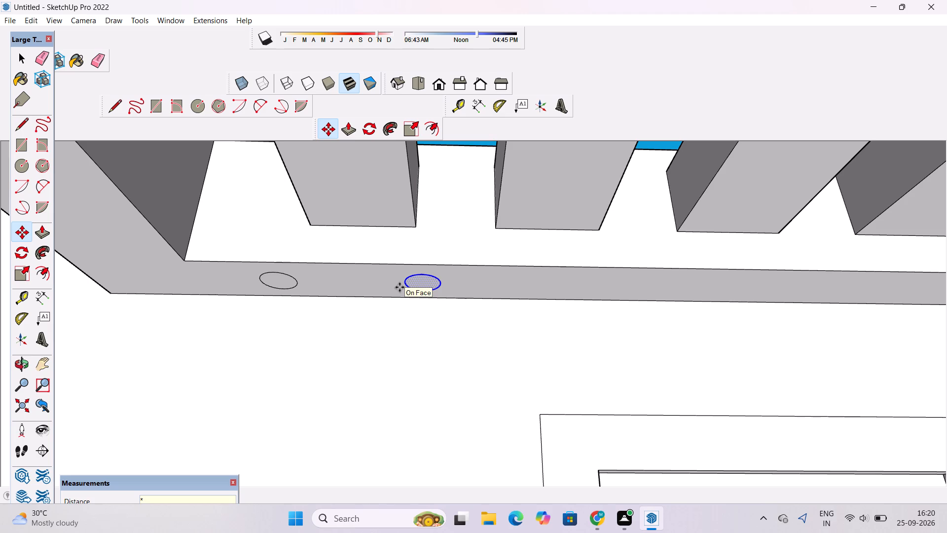
key("5")
key("Return")
scroll(352, 282, "down", 13)
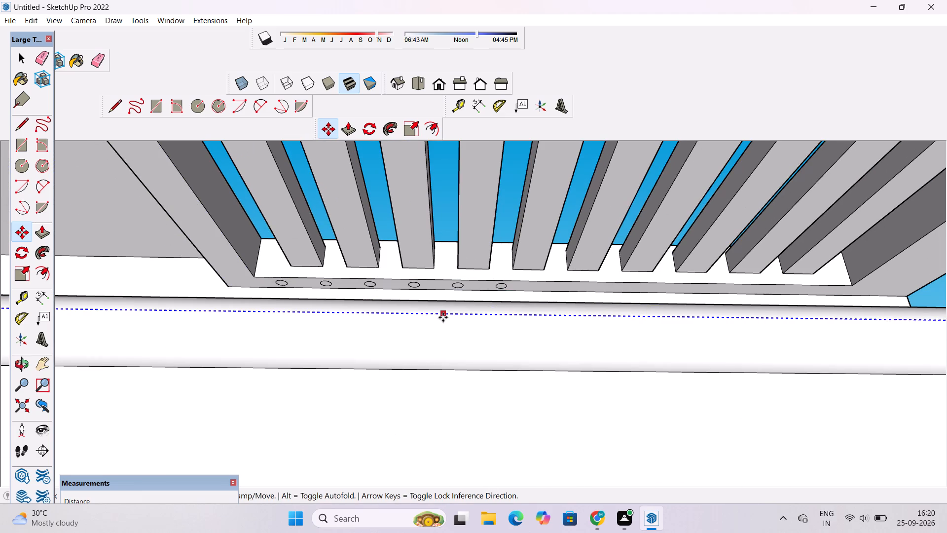
Review the pergola's ceiling lights and the whole front facade from below, straight on and above.
key("space")
type("o")
scroll(400, 314, "down", 13)
left_click_drag(398, 288, 401, 332)
scroll(402, 331, "down", 5)
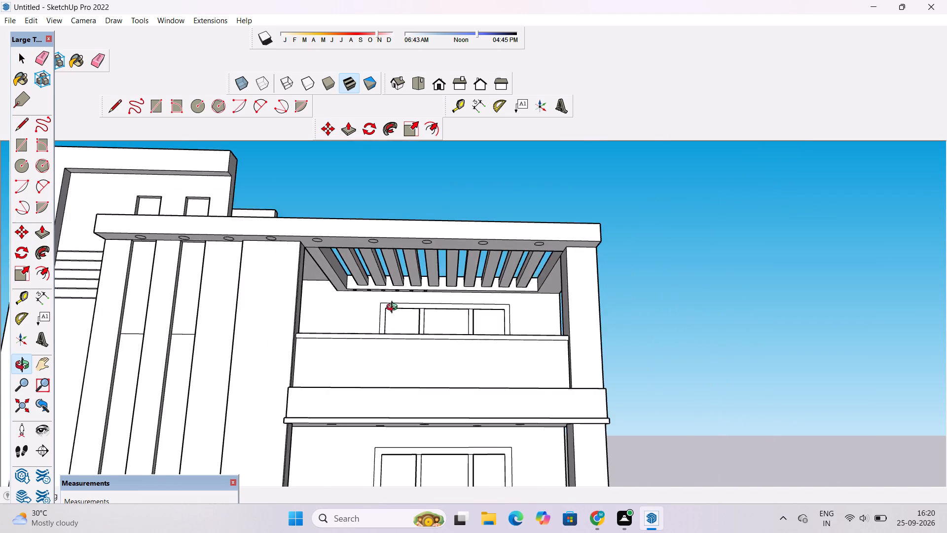
scroll(394, 308, "down", 4)
left_click(439, 88)
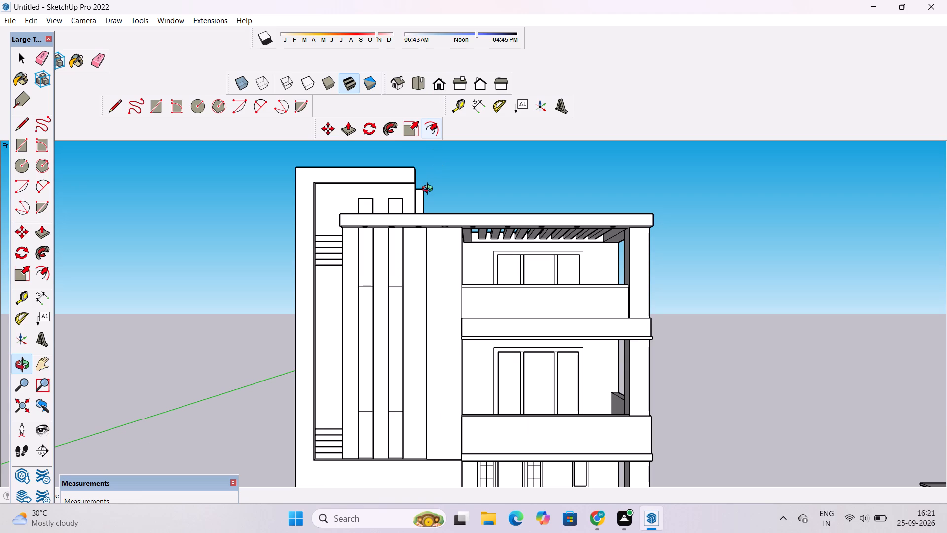
scroll(431, 192, "down", 5)
scroll(431, 192, "up", 5)
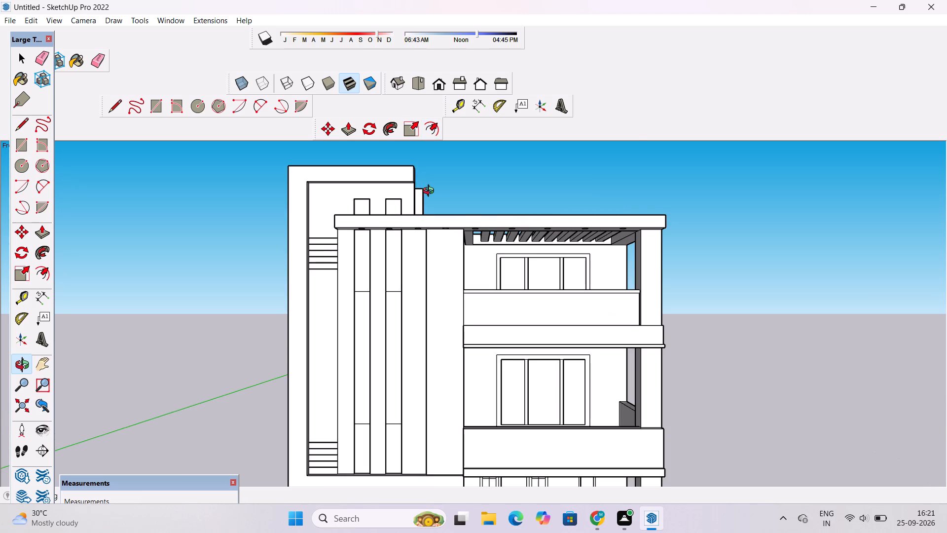
scroll(429, 198, "down", 5)
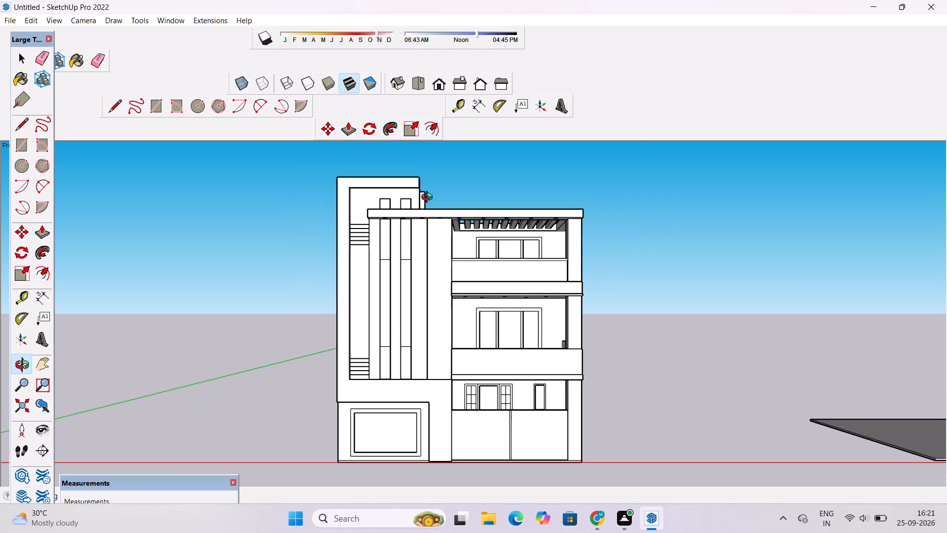
left_click_drag(438, 242, 440, 380)
scroll(441, 320, "up", 4)
left_click_drag(441, 320, 436, 286, "shift")
left_click(436, 286, "shift")
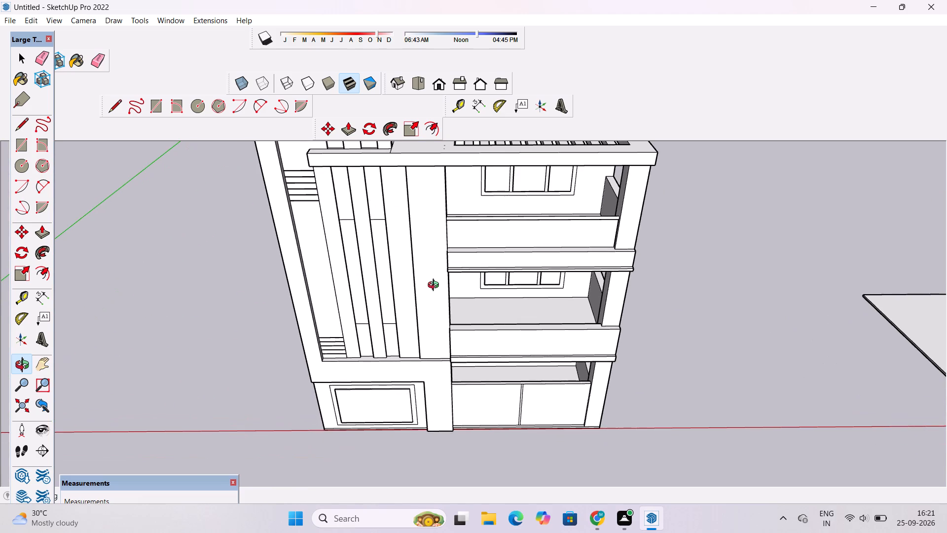
Delete the separate flat slab lying on the ground beside the house.
scroll(436, 286, "down", 5)
left_click_drag(433, 307, 433, 216)
left_click_drag(473, 252, 312, 253, "shift")
scroll(311, 253, "down", 5)
left_click_drag(312, 275, 318, 317)
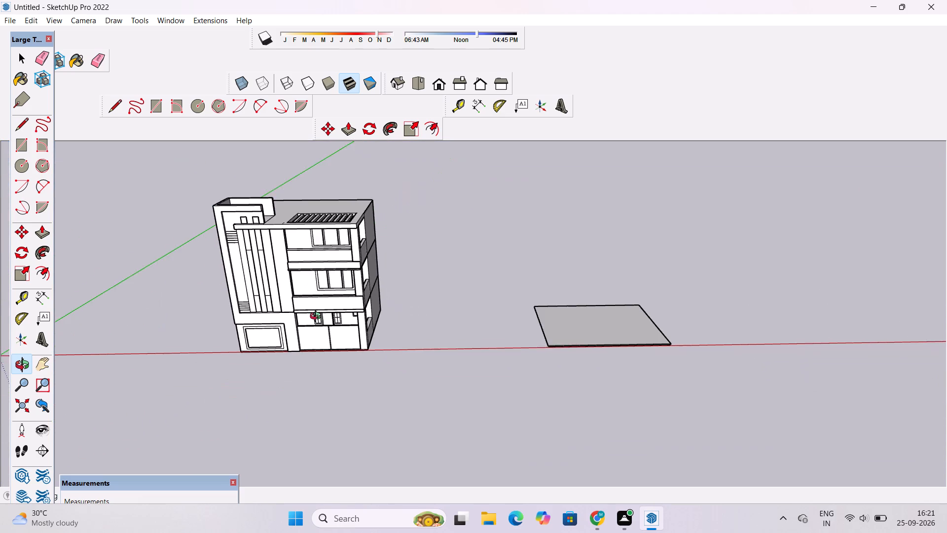
left_click_drag(323, 319, 356, 319, "shift")
key("space")
double_click(611, 323)
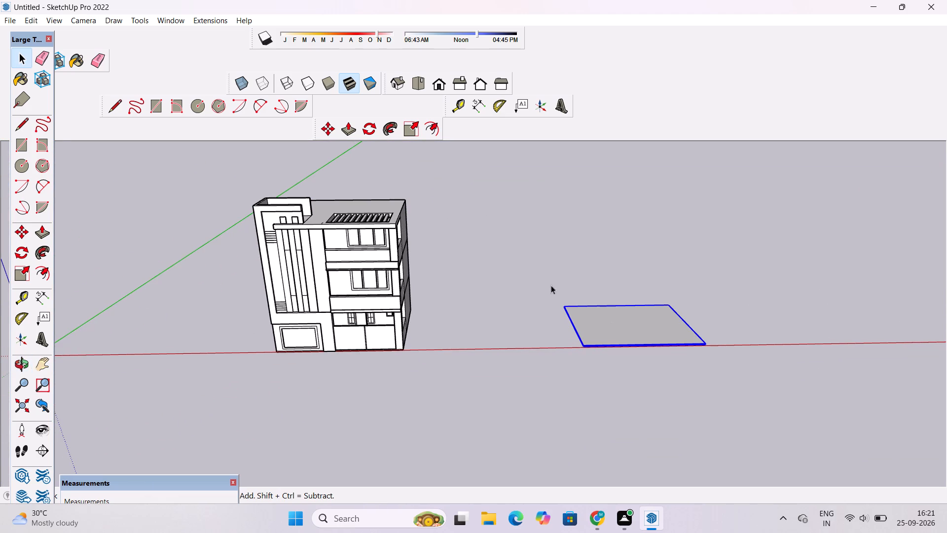
double_click(536, 227)
left_click(612, 316)
key("Delete")
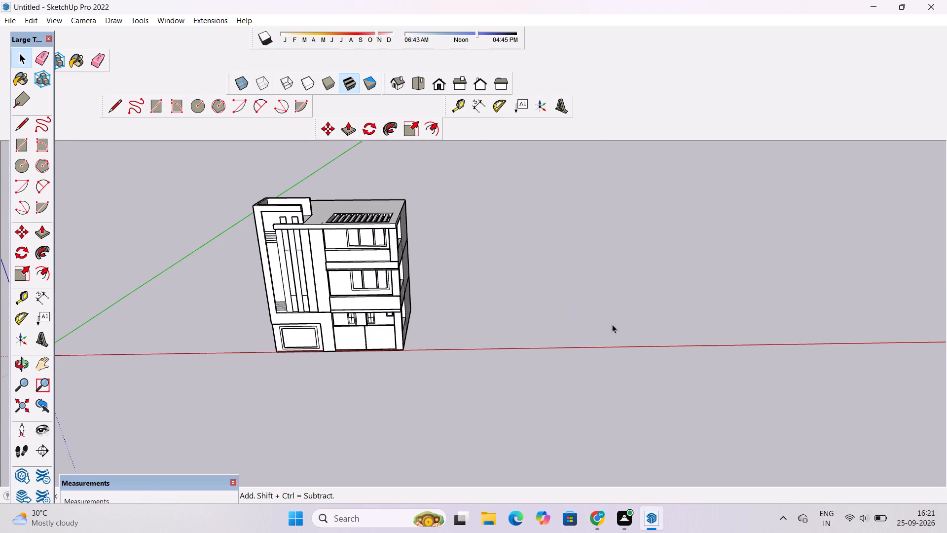
Examine the whole house from the front.
key("space")
type("o")
scroll(592, 323, "down", 3)
left_click_drag(418, 344, 507, 344, "shift")
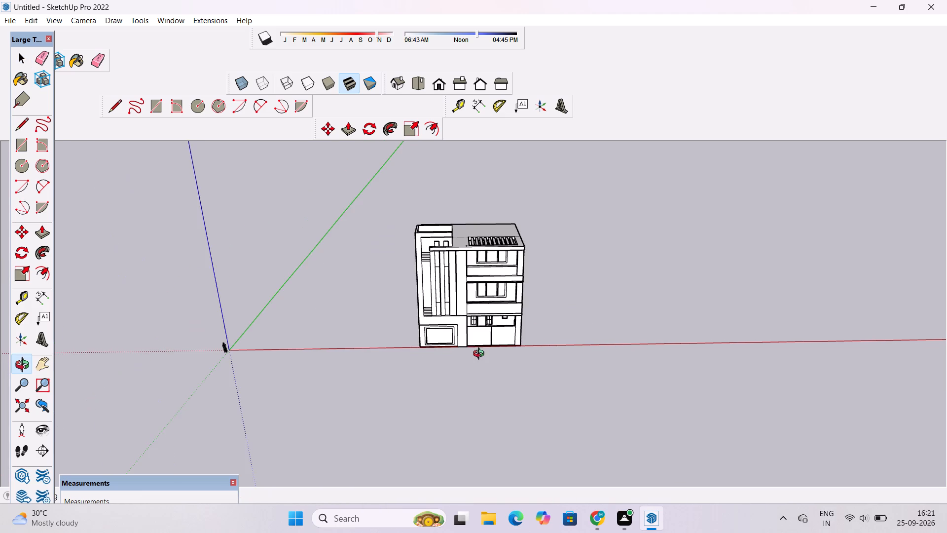
scroll(480, 355, "up", 3)
left_click_drag(465, 304, 451, 348, "shift")
scroll(449, 347, "up", 3)
left_click_drag(447, 341, 444, 297)
left_click_drag(438, 298, 420, 305, "shift")
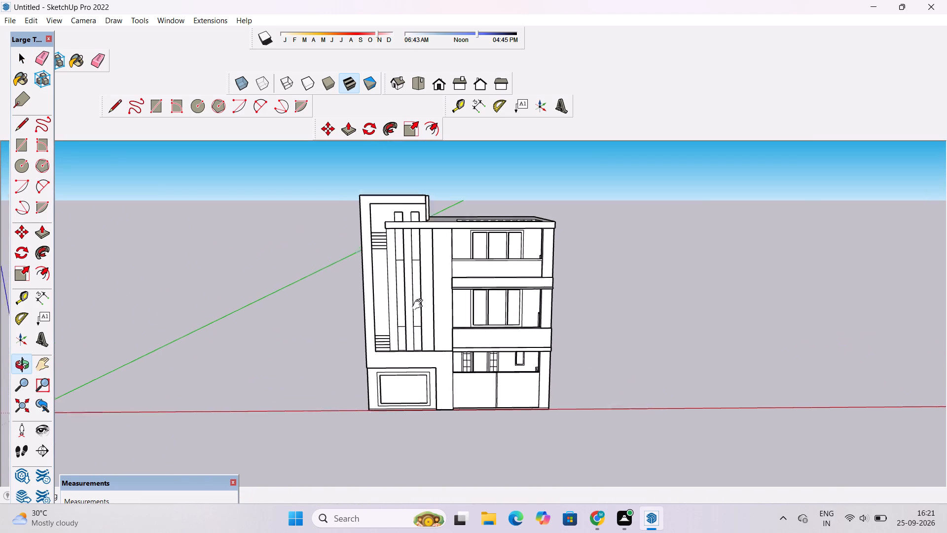
left_click_drag(420, 305, 419, 305, "shift")
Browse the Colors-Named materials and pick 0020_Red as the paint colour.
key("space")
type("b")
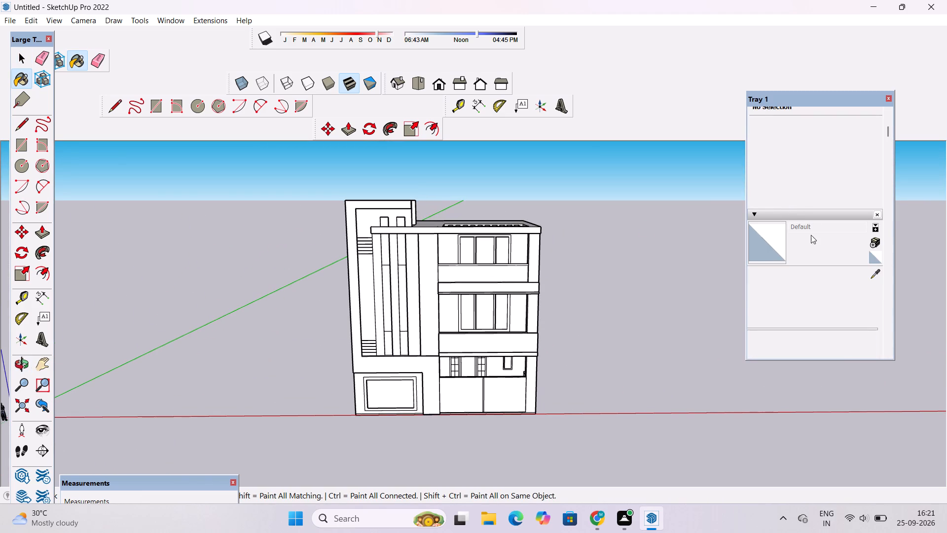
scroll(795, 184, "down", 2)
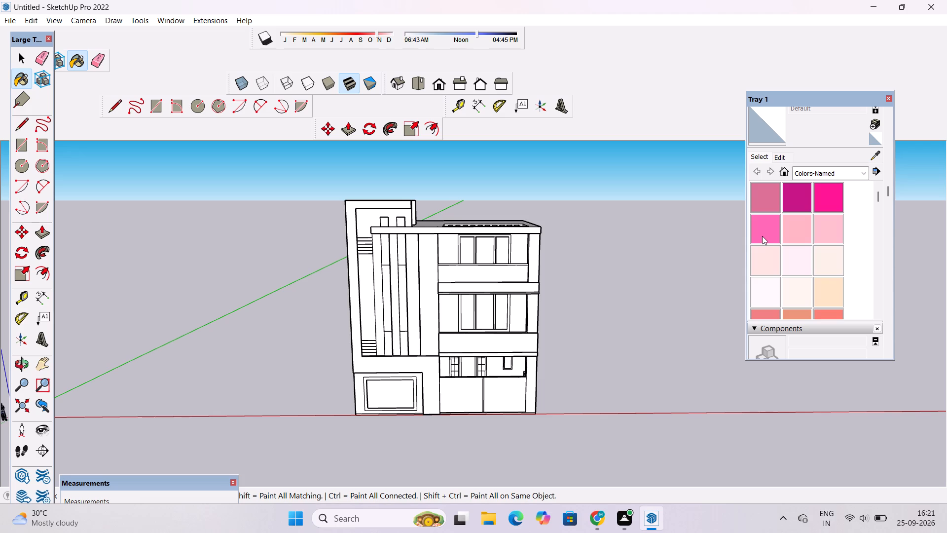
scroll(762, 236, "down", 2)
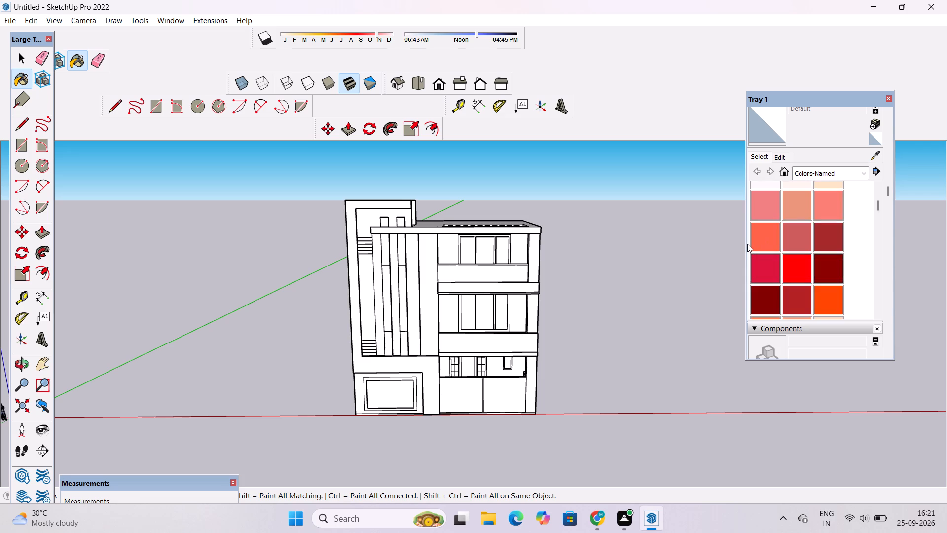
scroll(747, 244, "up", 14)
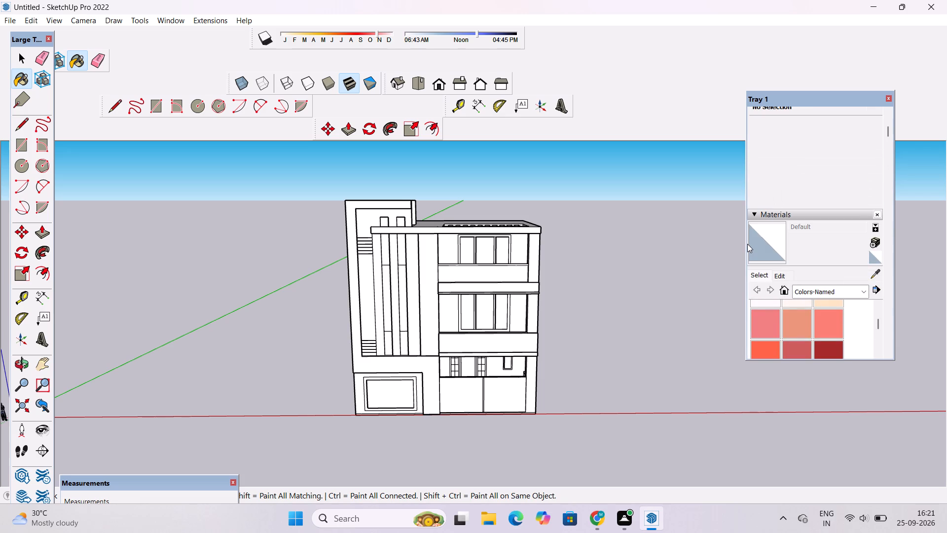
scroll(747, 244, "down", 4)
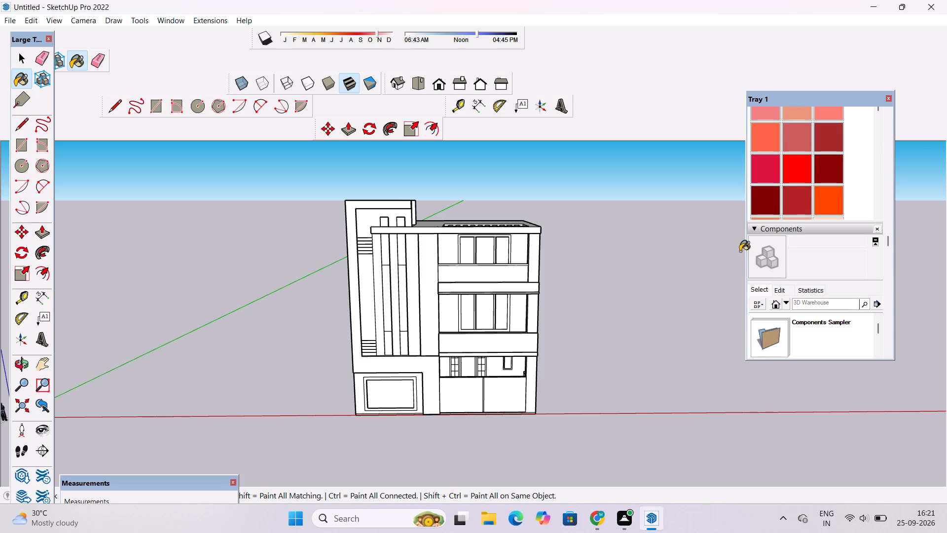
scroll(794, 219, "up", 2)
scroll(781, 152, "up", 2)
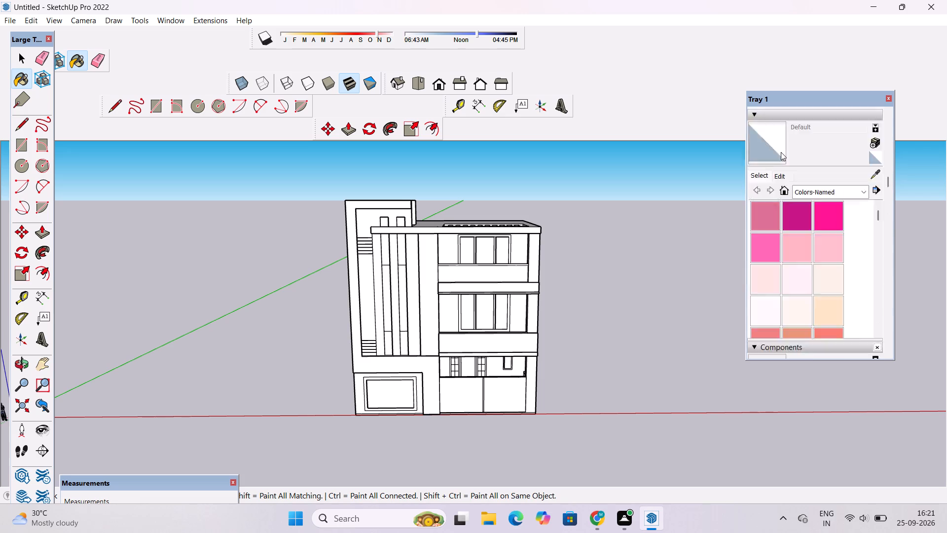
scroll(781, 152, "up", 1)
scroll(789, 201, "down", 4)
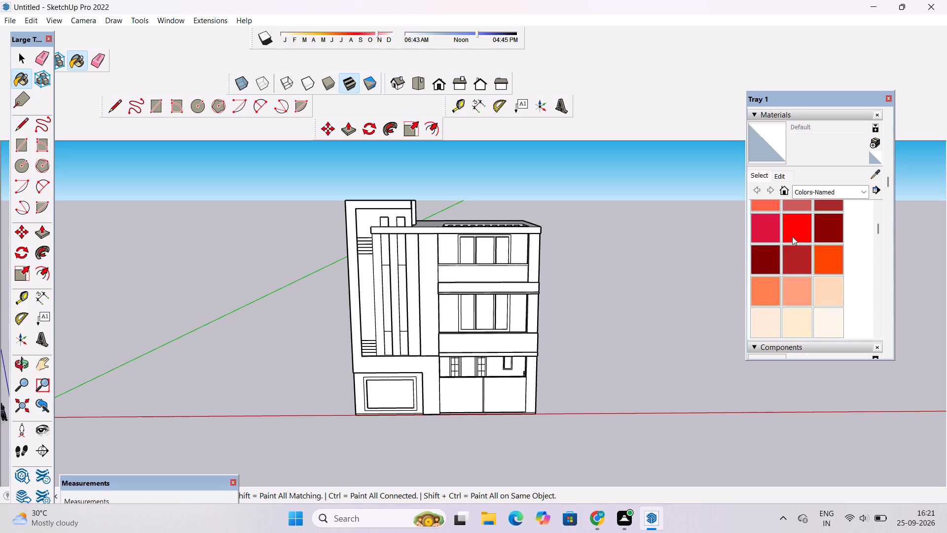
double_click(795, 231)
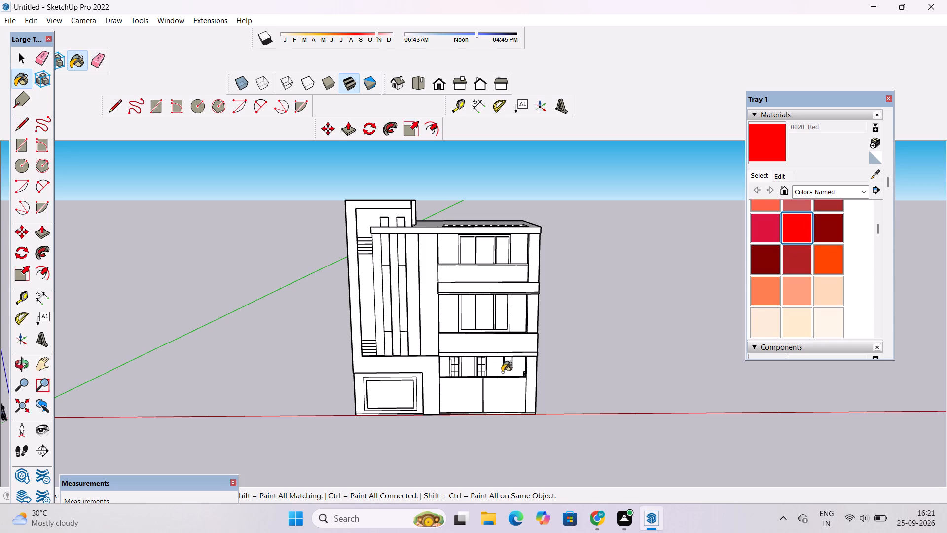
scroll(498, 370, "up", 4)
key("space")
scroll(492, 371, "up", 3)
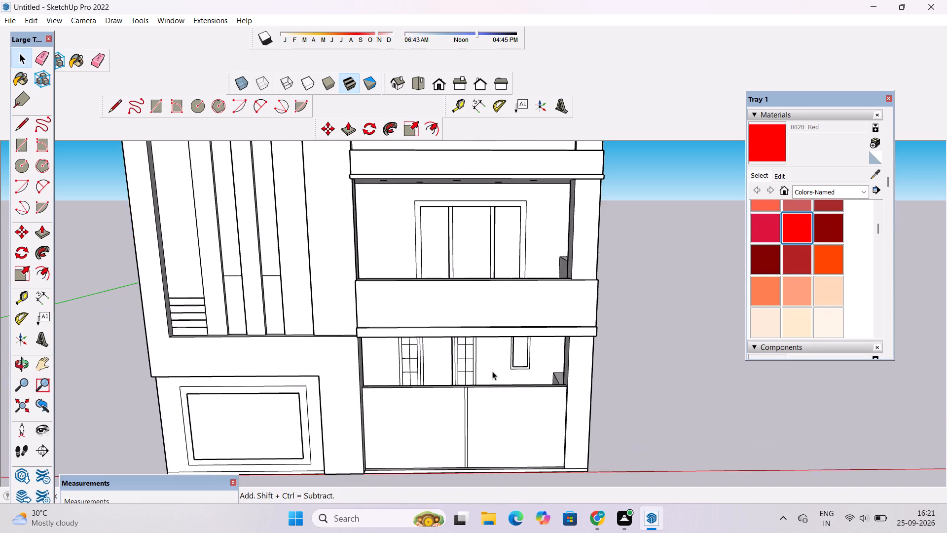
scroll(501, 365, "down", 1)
Paint both ground-floor gate panels with the Beadboard material from the Brick, Cladding and Siding collection.
double_click(812, 189)
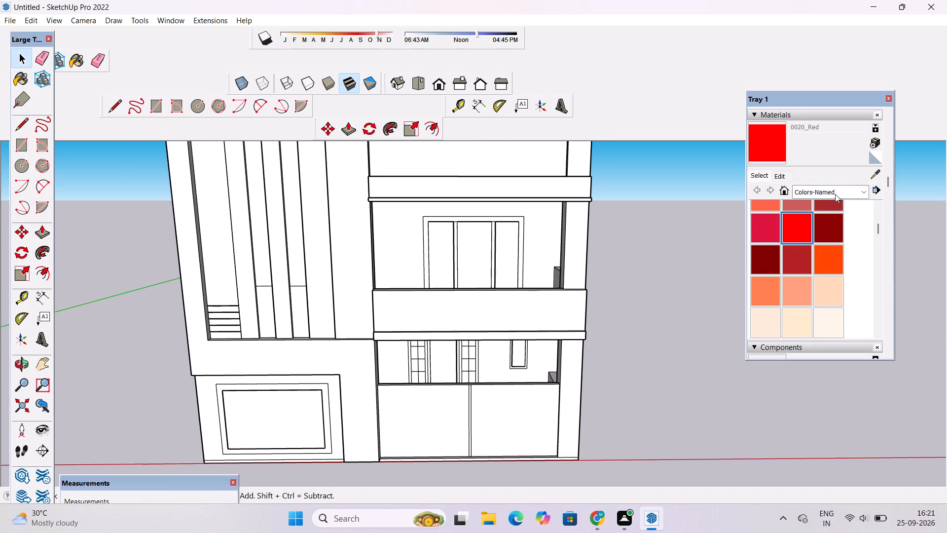
double_click(835, 192)
double_click(820, 193)
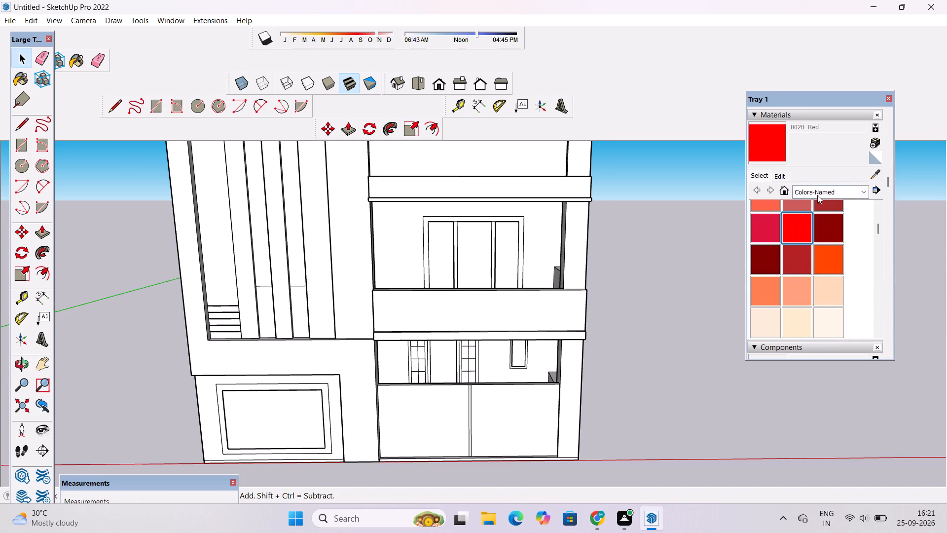
left_click(817, 195)
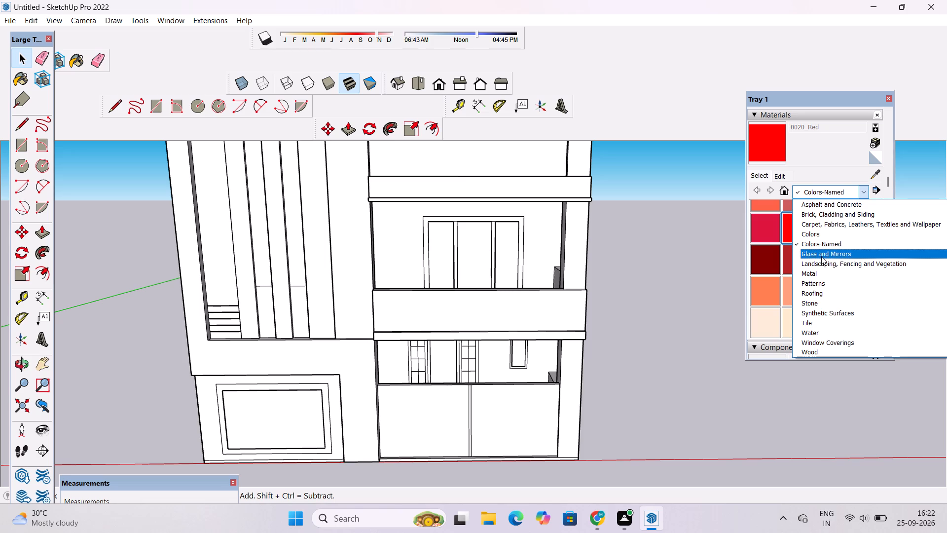
double_click(823, 210)
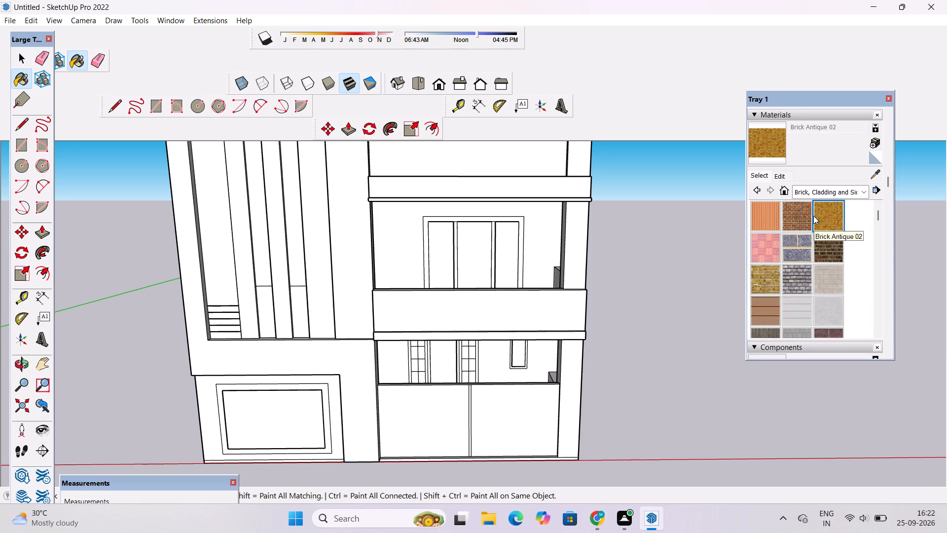
scroll(802, 230, "down", 1)
scroll(769, 309, "down", 1)
scroll(769, 309, "up", 2)
left_click(761, 223)
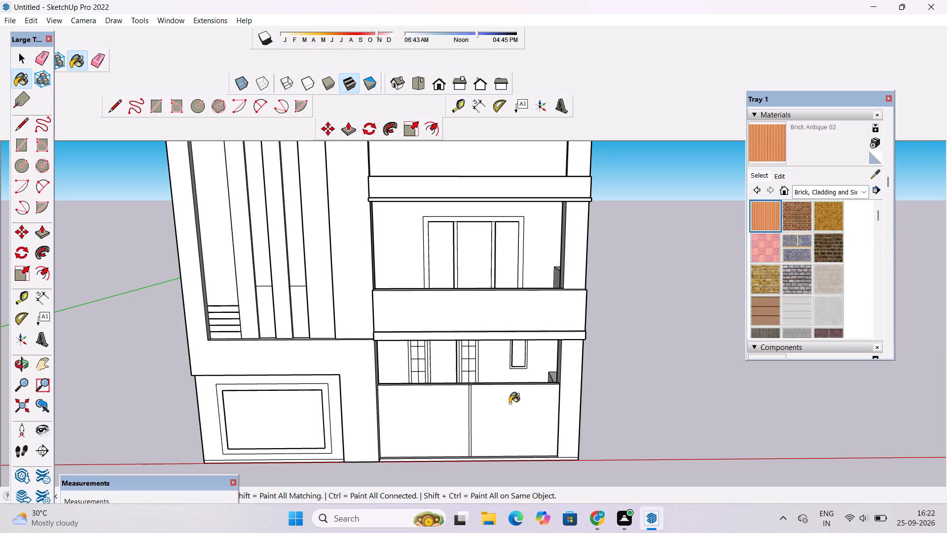
left_click(510, 403)
left_click(428, 422)
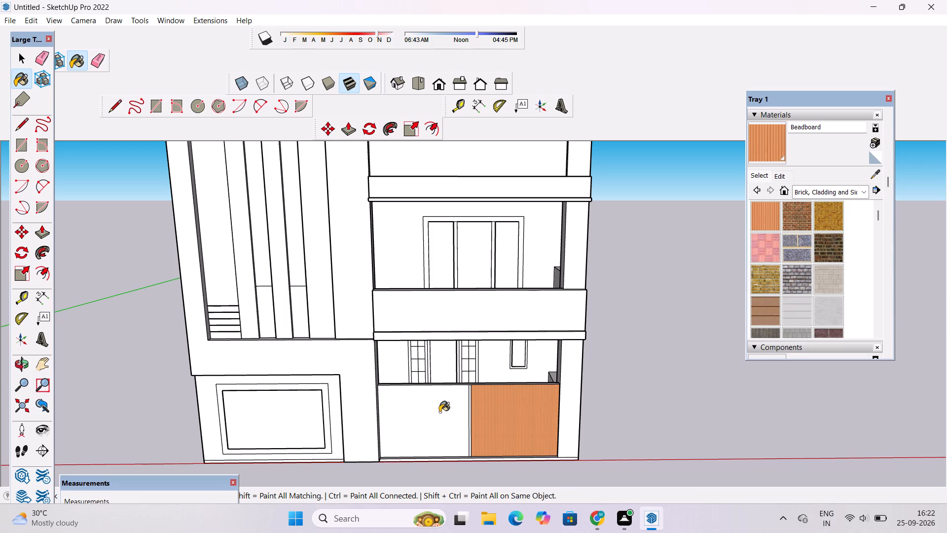
Darken the Beadboard material by lowering its colour brightness.
double_click(780, 179)
double_click(812, 228)
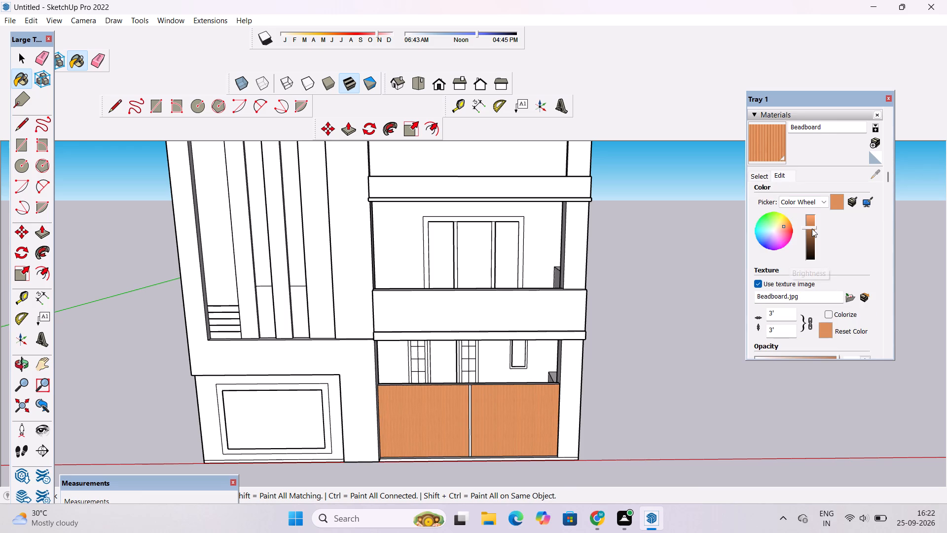
left_click(814, 231)
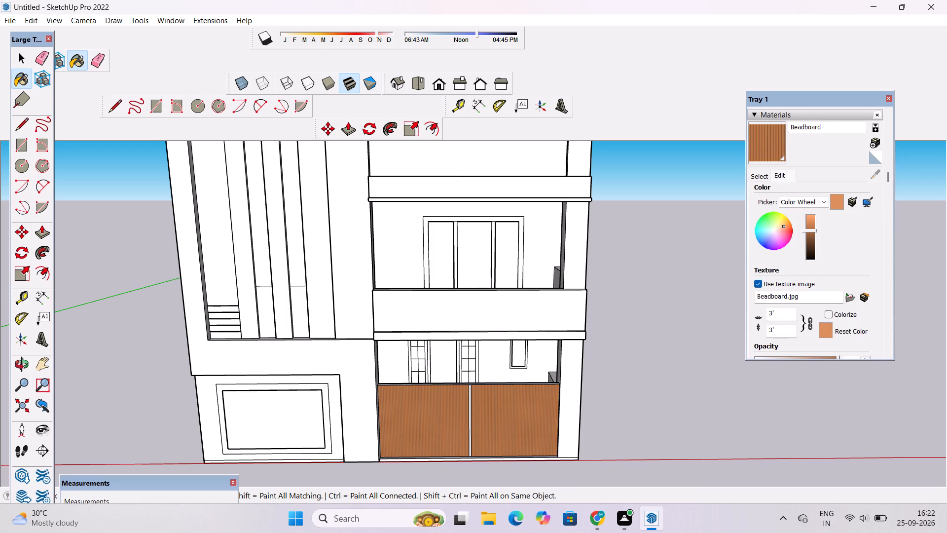
Set the Beadboard material's texture size to 7'.
left_click(783, 333)
key("BackSpace")
key("BackSpace")
type("7'")
key("Return")
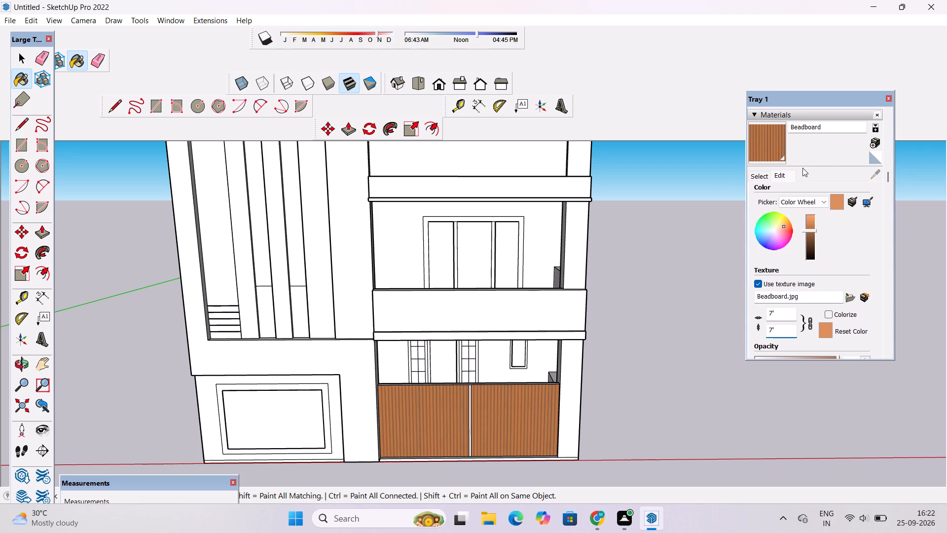
Examine the whole front facade with the textured ground-floor gate from several angles.
left_click(764, 180)
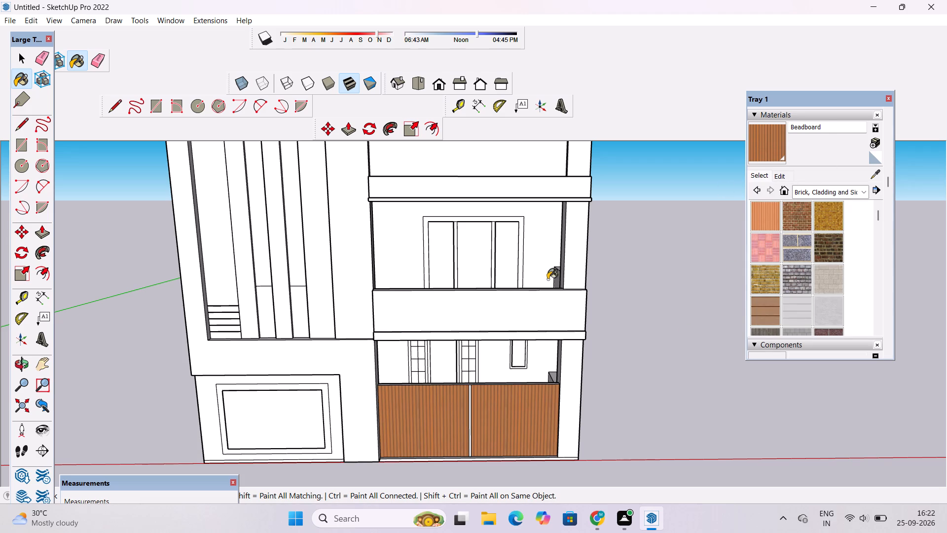
scroll(771, 232, "down", 4)
scroll(771, 232, "up", 3)
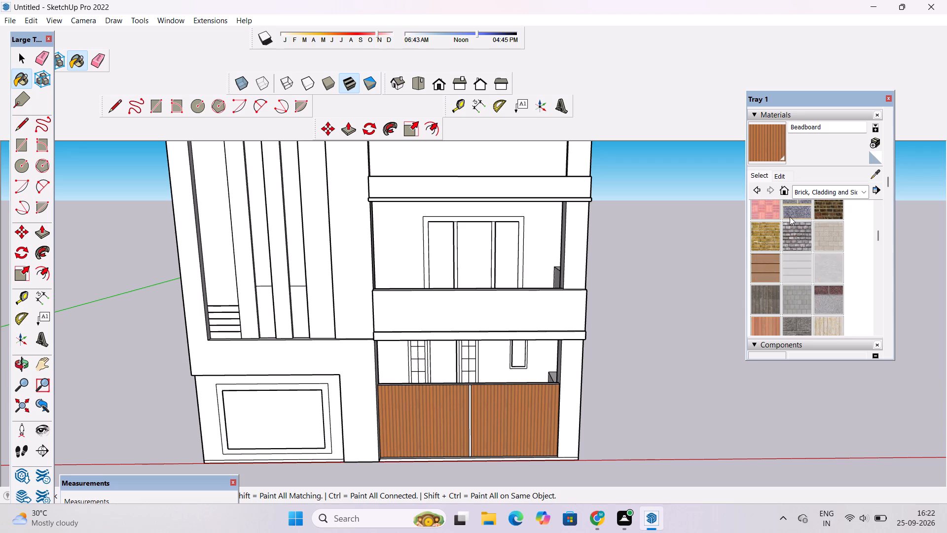
key("space")
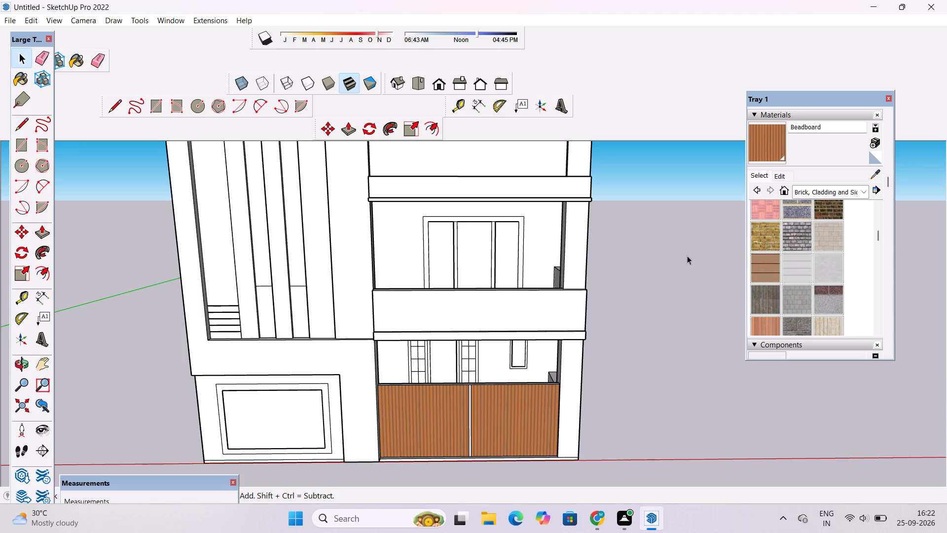
key("o")
scroll(557, 280, "down", 5)
left_click_drag(542, 315, 539, 302)
left_click_drag(535, 302, 562, 322, "shift")
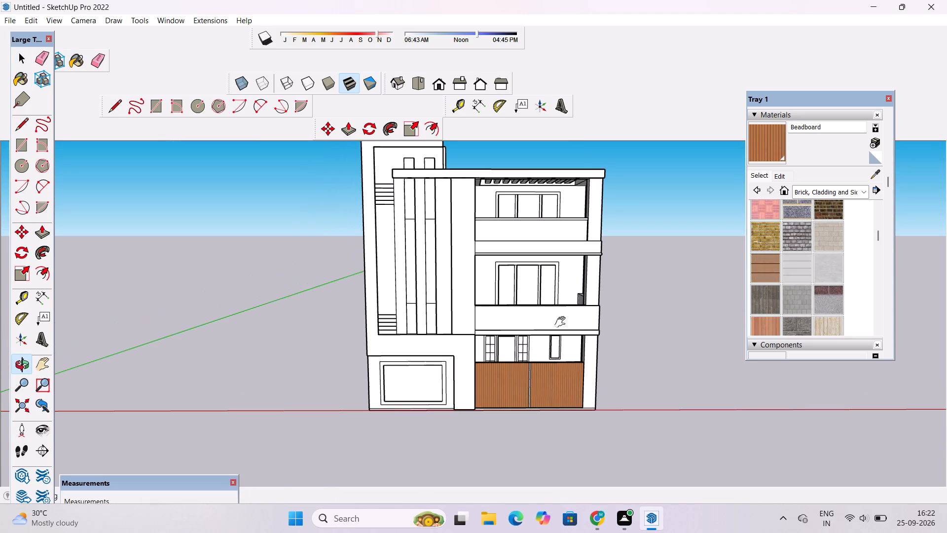
left_click_drag(544, 314, 538, 330, "shift")
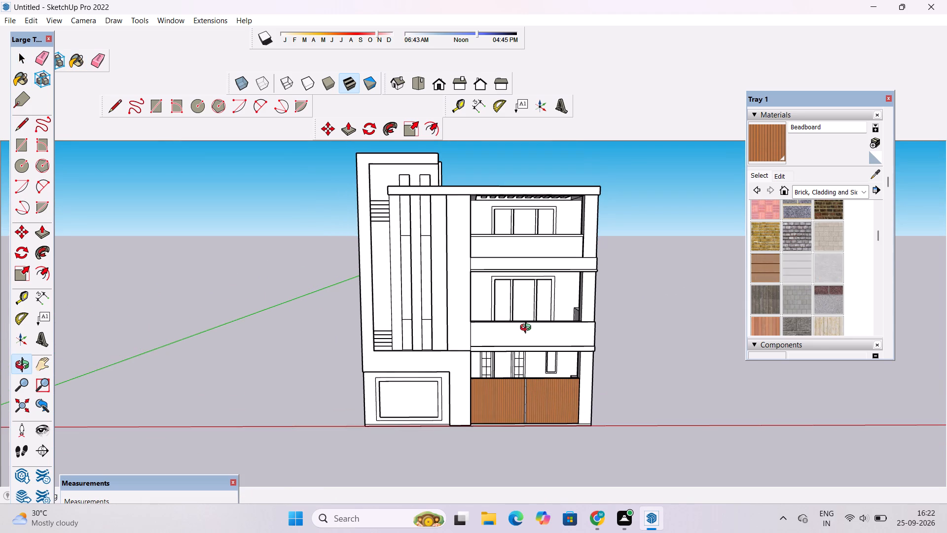
left_click_drag(528, 328, 528, 334, "shift")
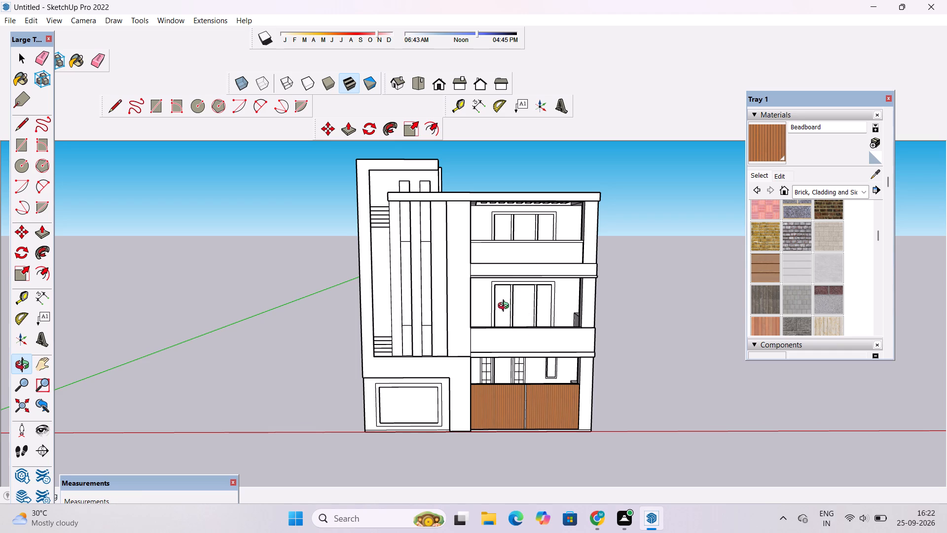
left_click_drag(493, 317, 502, 311, "shift")
scroll(506, 297, "down", 2)
left_click_drag(499, 297, 494, 333)
left_click(494, 333)
scroll(440, 313, "up", 3)
left_click_drag(449, 306, 414, 313, "shift")
Paint the two tall glazing strips between the facade's vertical fins with Translucent Glass Blue from the Glass and Mirrors collection.
left_click(811, 197)
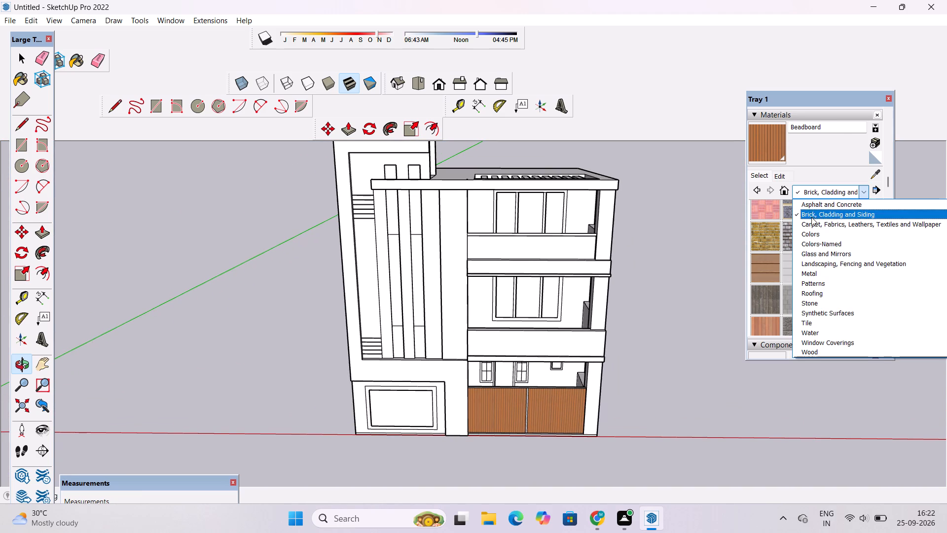
left_click(821, 255)
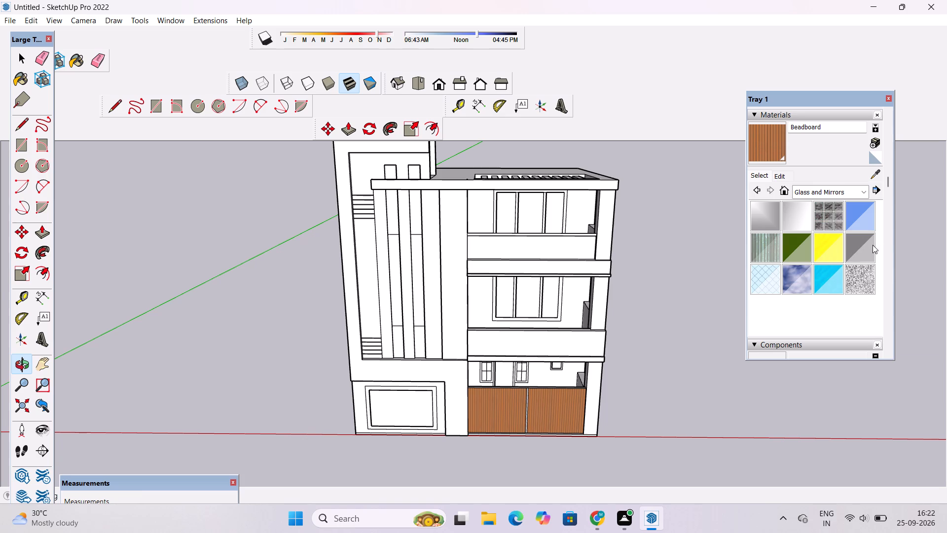
double_click(861, 219)
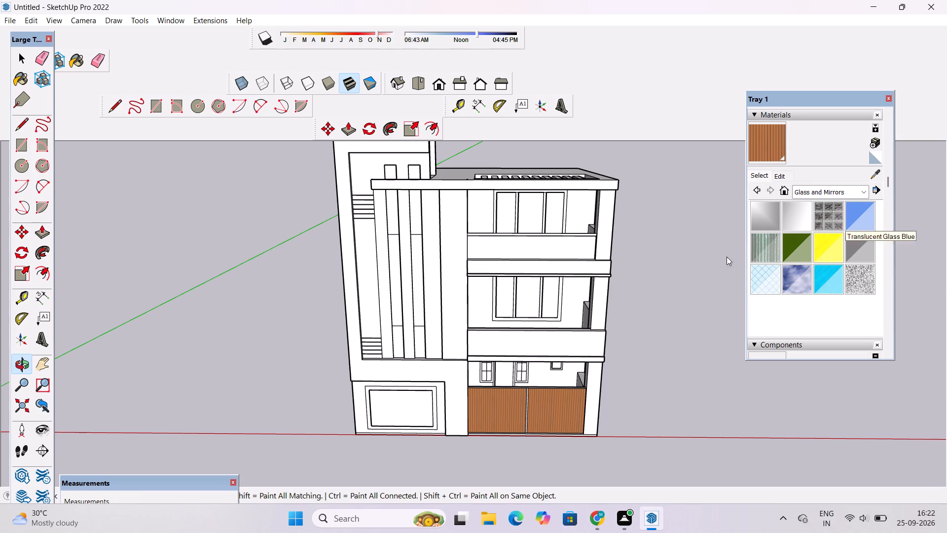
scroll(399, 257, "up", 4)
left_click(395, 250)
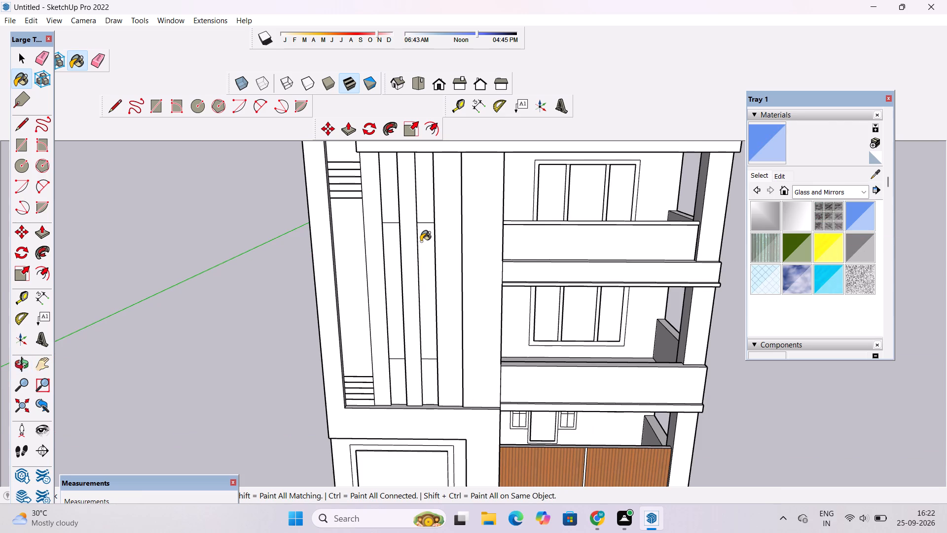
left_click(421, 241)
Paint the three panes of the top-floor window with Translucent Glass Gray.
scroll(373, 264, "down", 10)
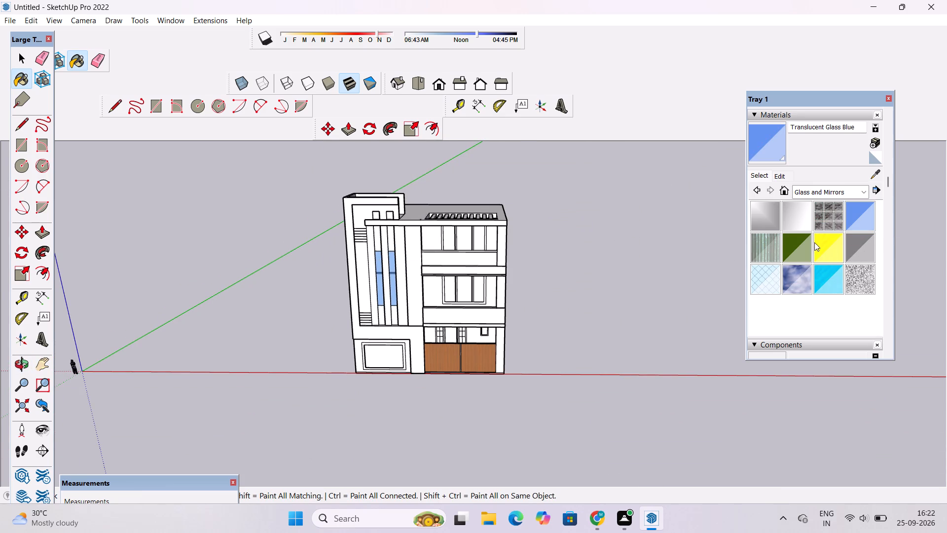
left_click(862, 251)
scroll(443, 281, "up", 4)
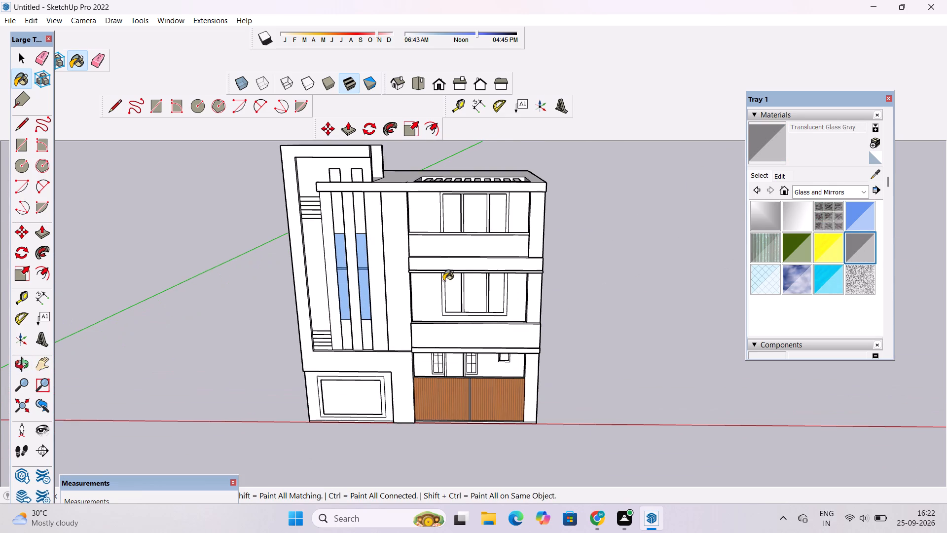
scroll(452, 284, "up", 3)
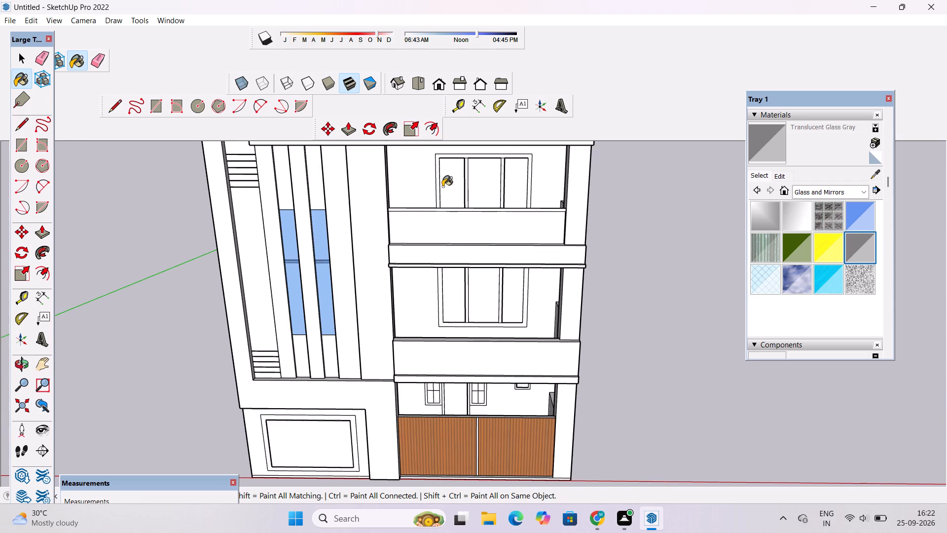
left_click(442, 187)
left_click(476, 174)
left_click(522, 178)
Paint the three panes of the first-floor window with Translucent Glass Gray.
scroll(480, 193, "down", 2)
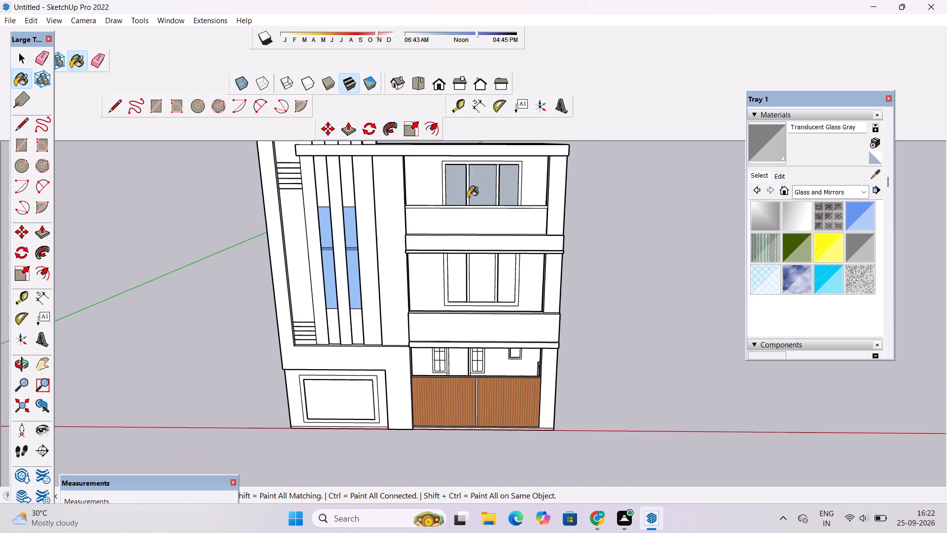
scroll(468, 197, "down", 2)
scroll(477, 279, "up", 8)
left_click(484, 252)
left_click(533, 235)
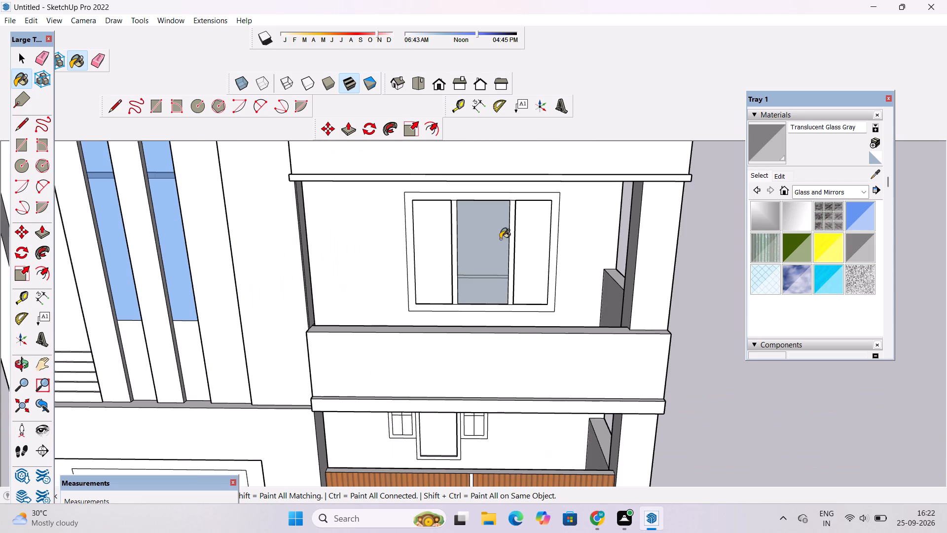
left_click(435, 248)
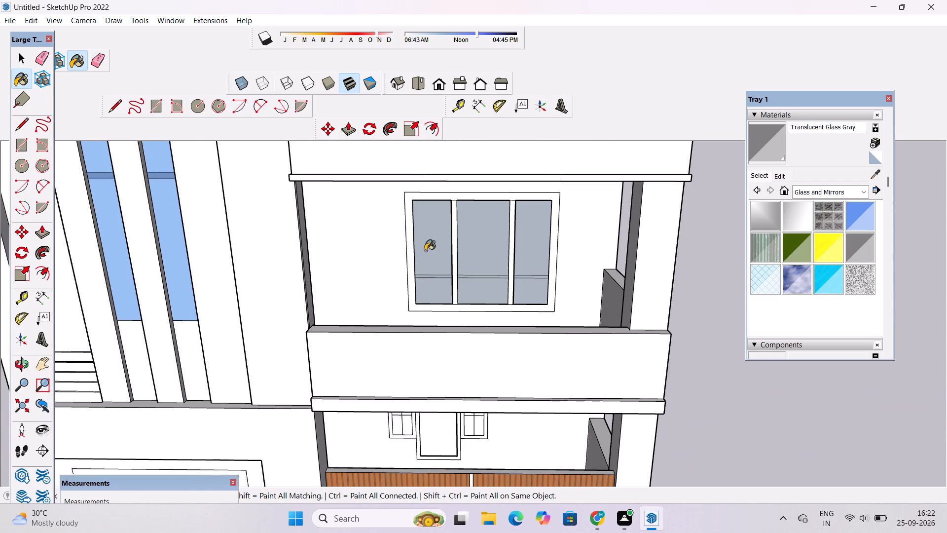
Paint the small separate ground-floor window behind the gate with Translucent Glass Gray.
scroll(416, 246, "down", 5)
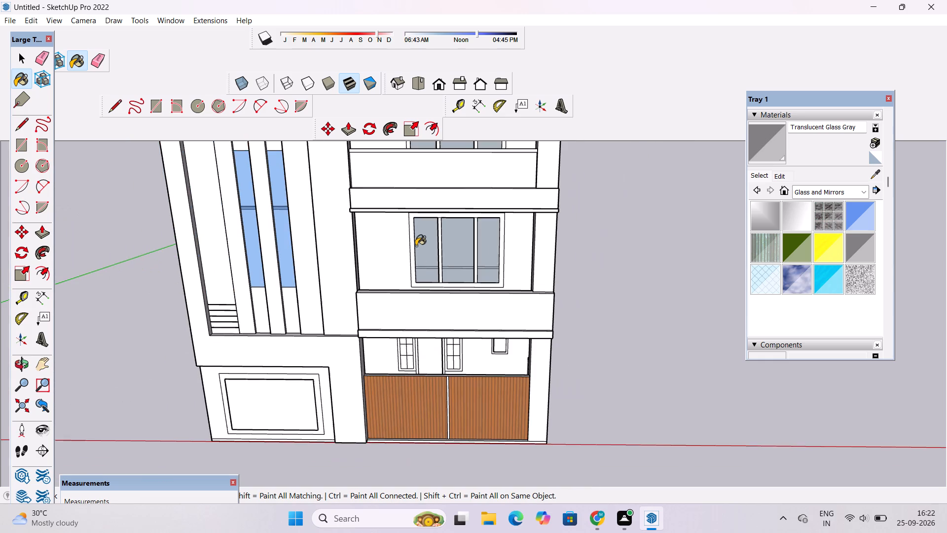
scroll(436, 381, "up", 13)
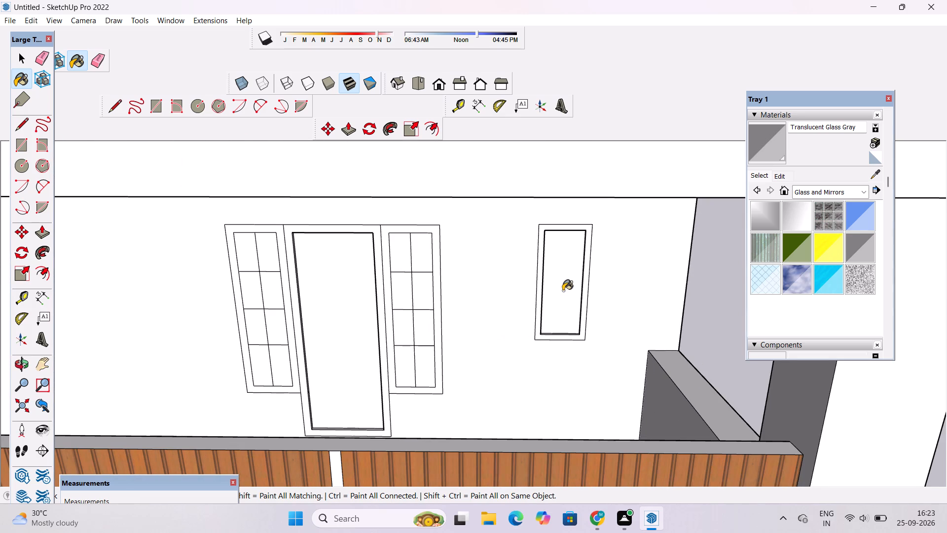
scroll(559, 291, "up", 3)
scroll(557, 291, "down", 2)
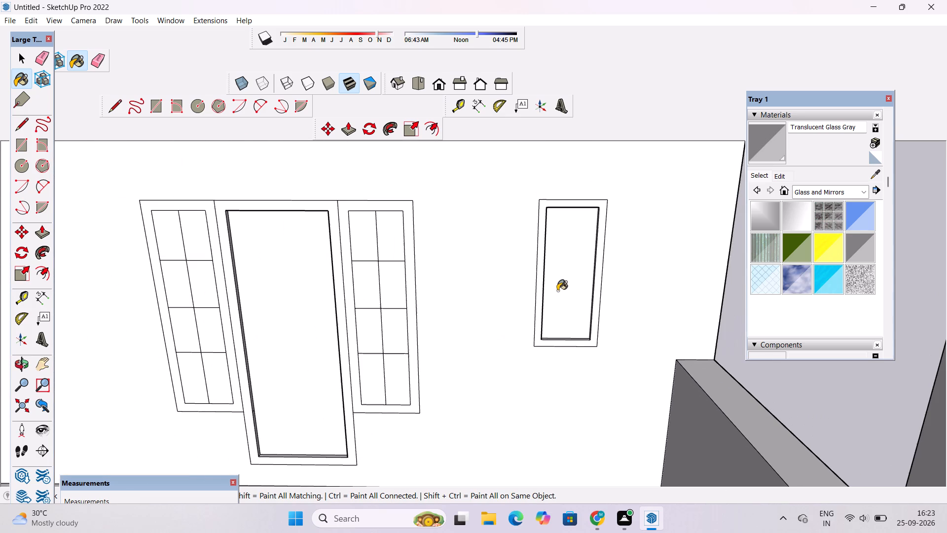
left_click(557, 291)
Paint all eight panes of the sidelight right of the ground-floor door with Translucent Glass Gray.
left_click(390, 250)
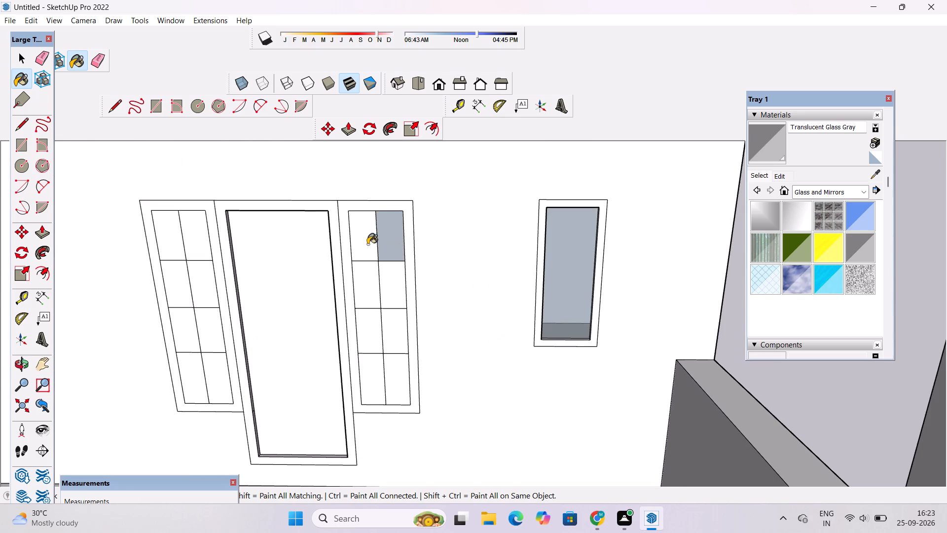
left_click(366, 244)
left_click(365, 280)
left_click(383, 280)
left_click(368, 322)
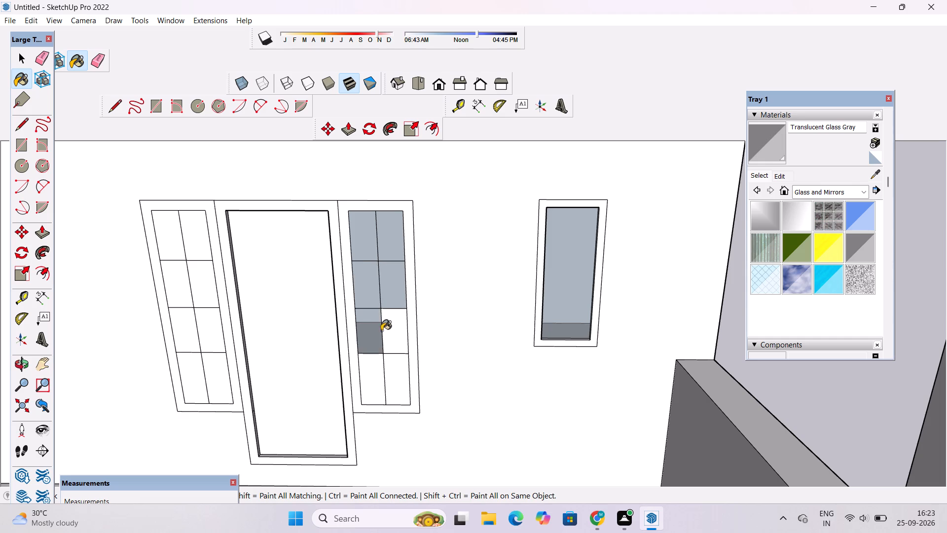
left_click(387, 331)
left_click(397, 385)
left_click(371, 381)
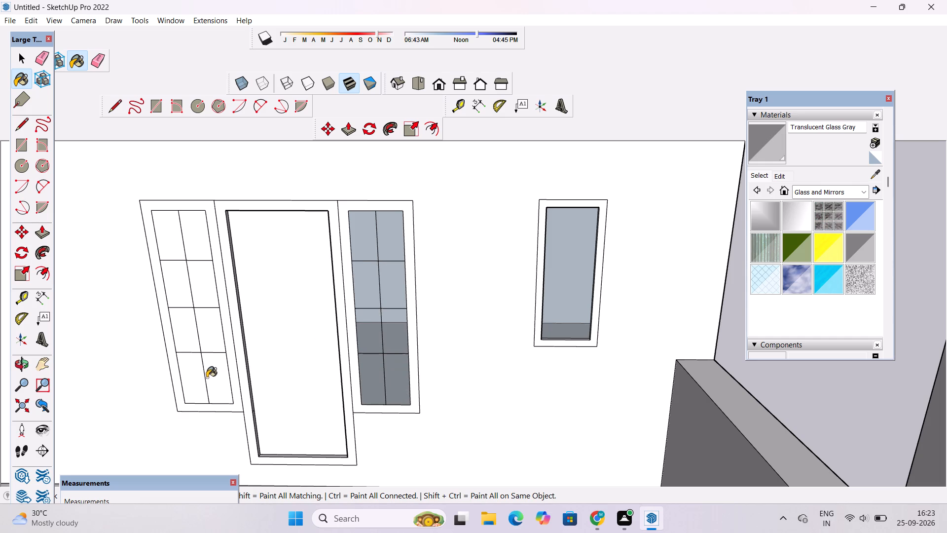
Paint all eight panes of the sidelight left of the ground-floor door with Translucent Glass Gray.
left_click(213, 372)
left_click(182, 375)
left_click(179, 334)
left_click(198, 326)
left_click(214, 283)
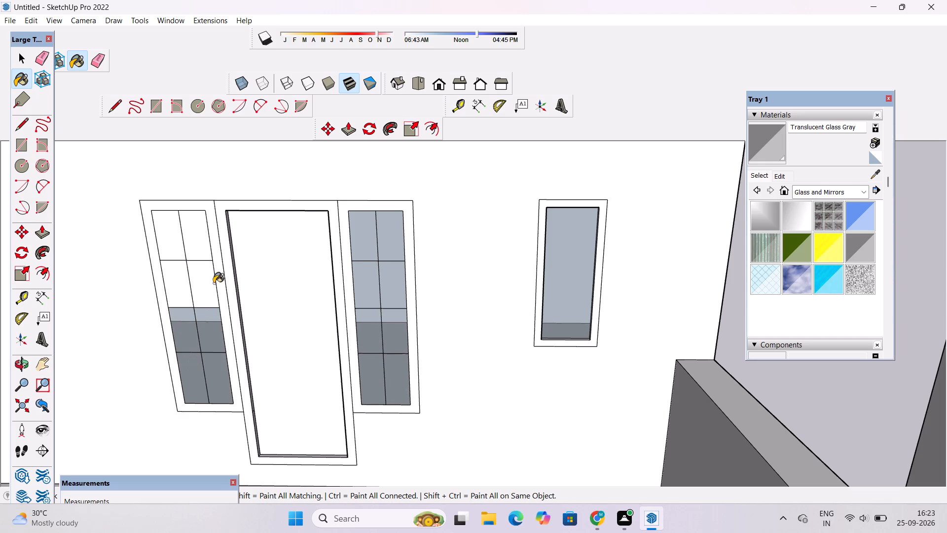
left_click(186, 290)
left_click(174, 248)
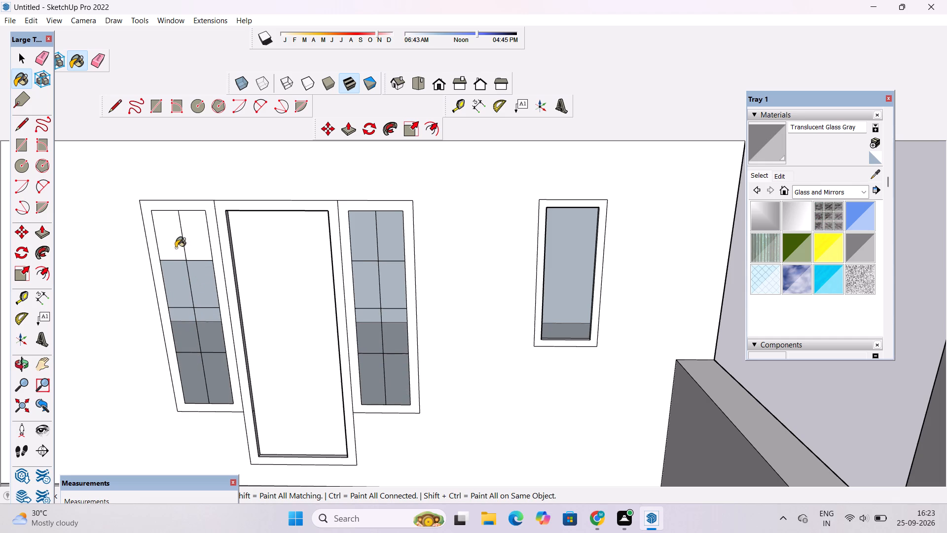
left_click(192, 239)
Examine the whole house with its glazed windows from the front and side.
scroll(227, 306, "down", 14)
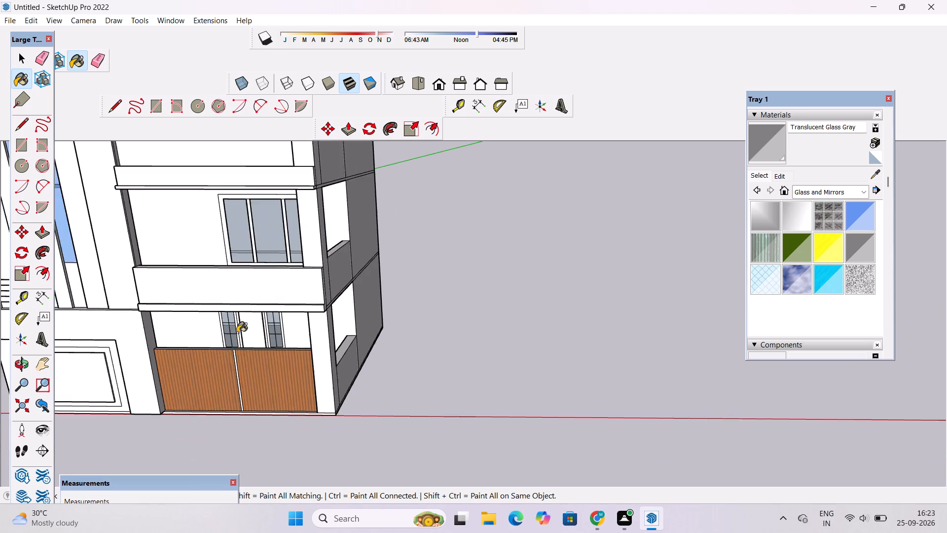
scroll(237, 333, "down", 12)
scroll(322, 306, "up", 4)
key("o")
scroll(322, 306, "down", 2)
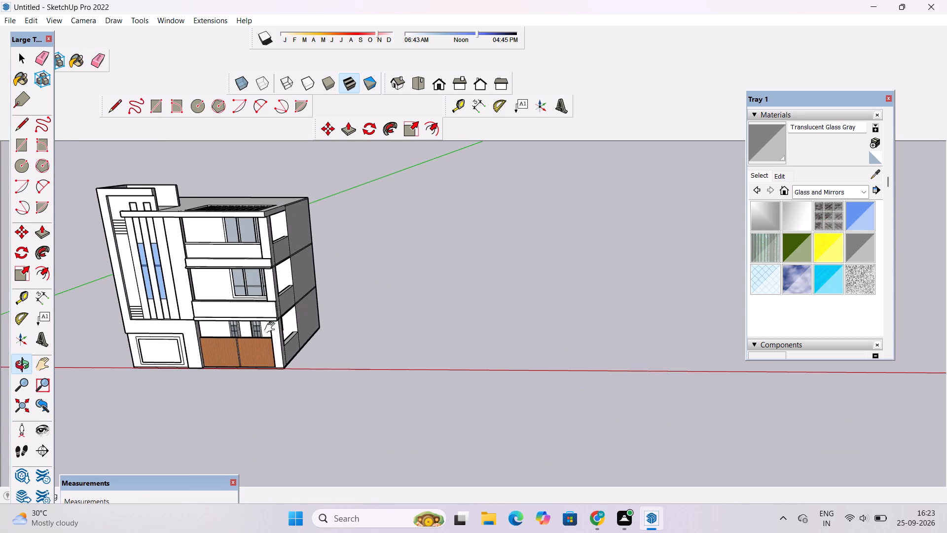
left_click_drag(272, 328, 328, 336, "shift")
scroll(358, 326, "up", 3)
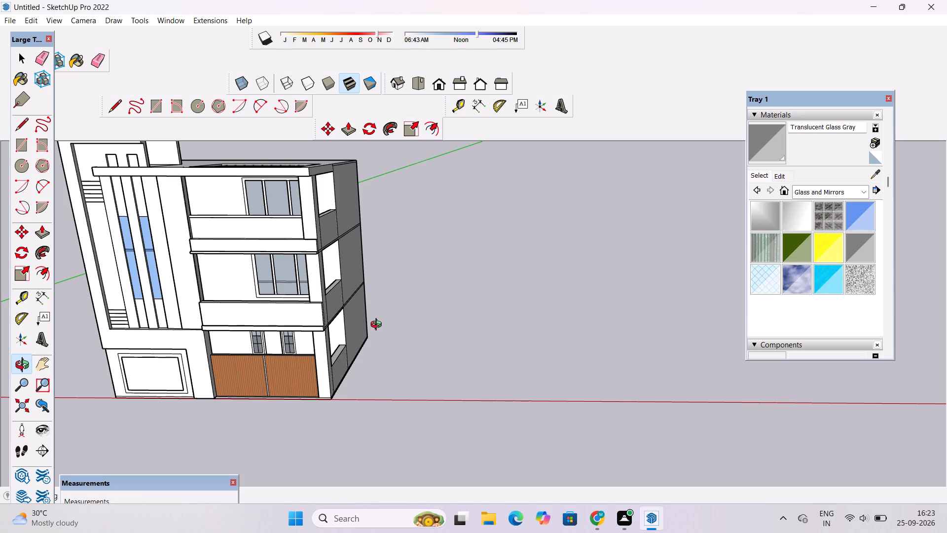
scroll(382, 330, "down", 1)
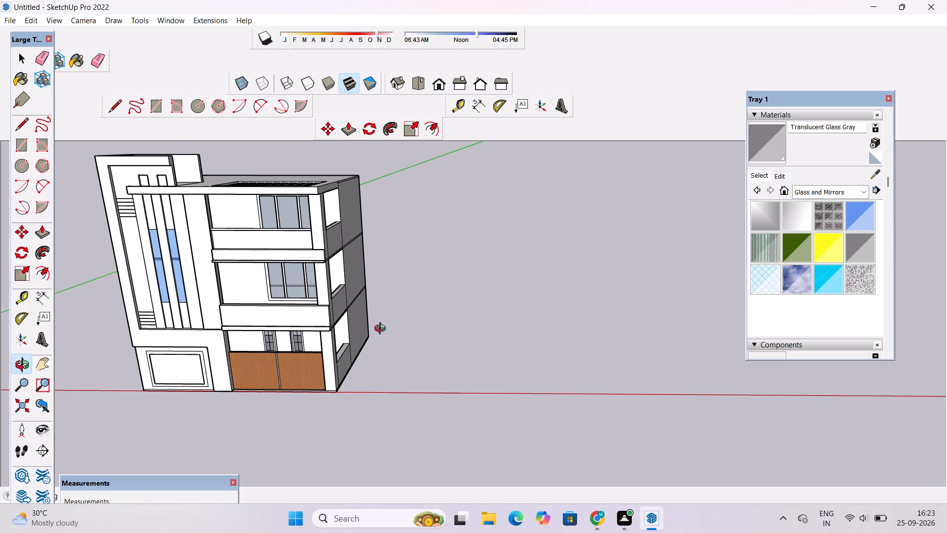
left_click_drag(356, 337, 473, 314, "shift")
left_click_drag(448, 364, 446, 327)
left_click_drag(445, 319, 444, 344, "shift")
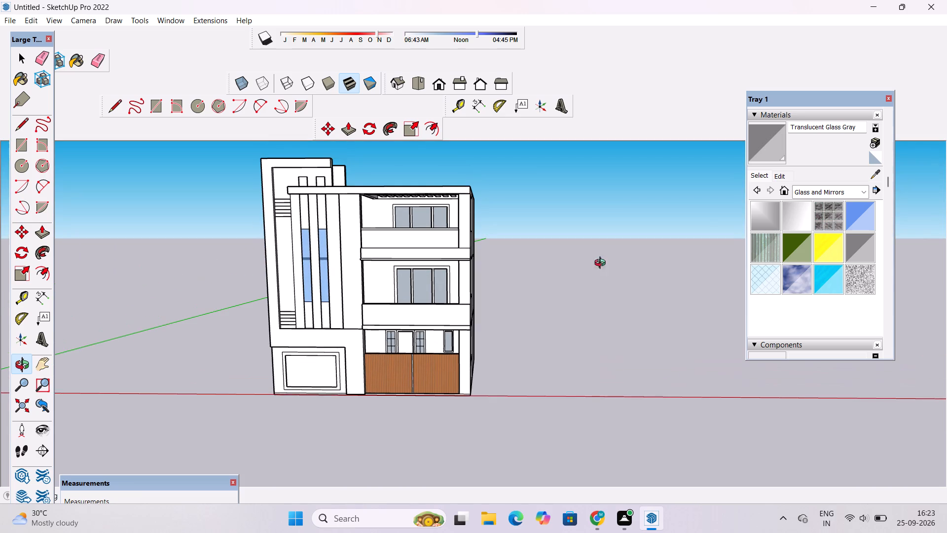
Paint the top-floor window's outer frame and both of its vertical mullions with 0136_Charcoal from the Colors-Named collection.
left_click(847, 192)
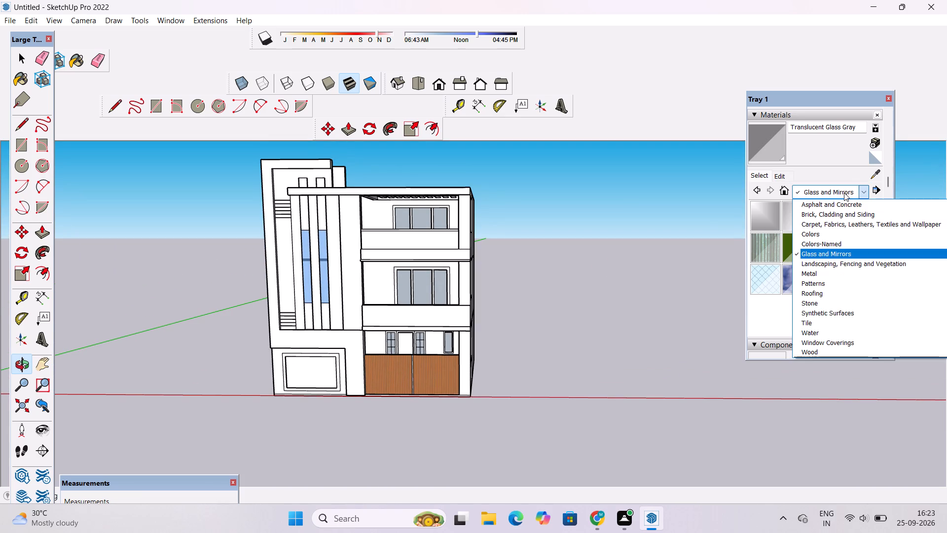
left_click(820, 246)
scroll(812, 260, "down", 5)
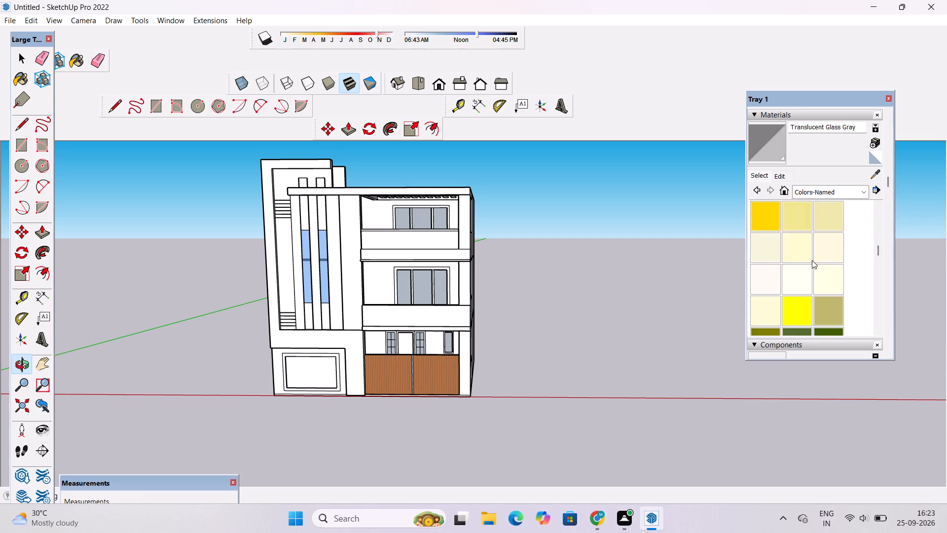
scroll(812, 260, "down", 11)
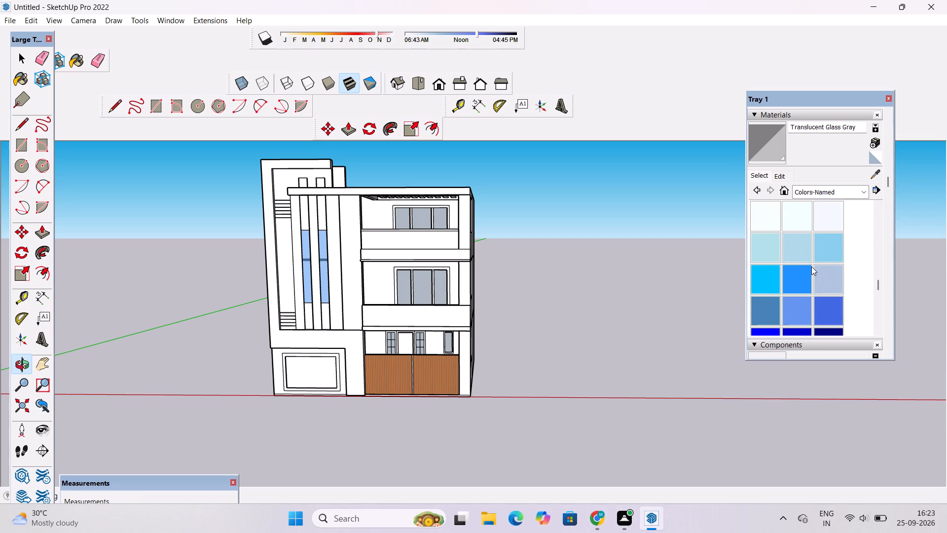
scroll(811, 266, "down", 4)
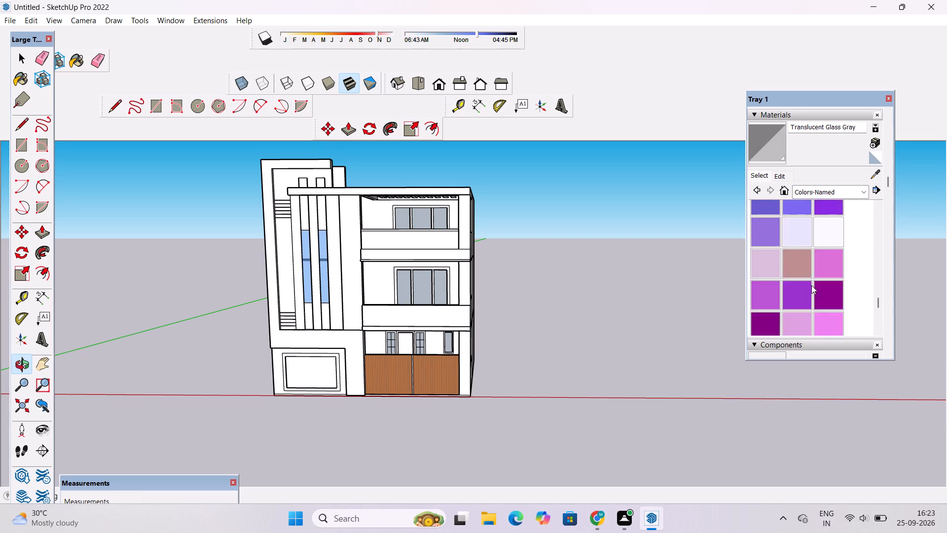
scroll(811, 285, "down", 4)
left_click(765, 220)
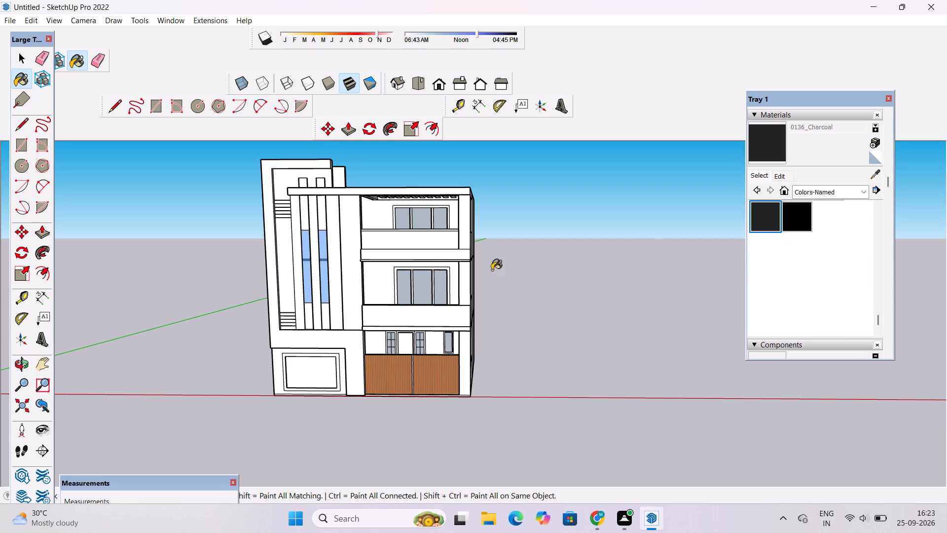
scroll(429, 222, "up", 18)
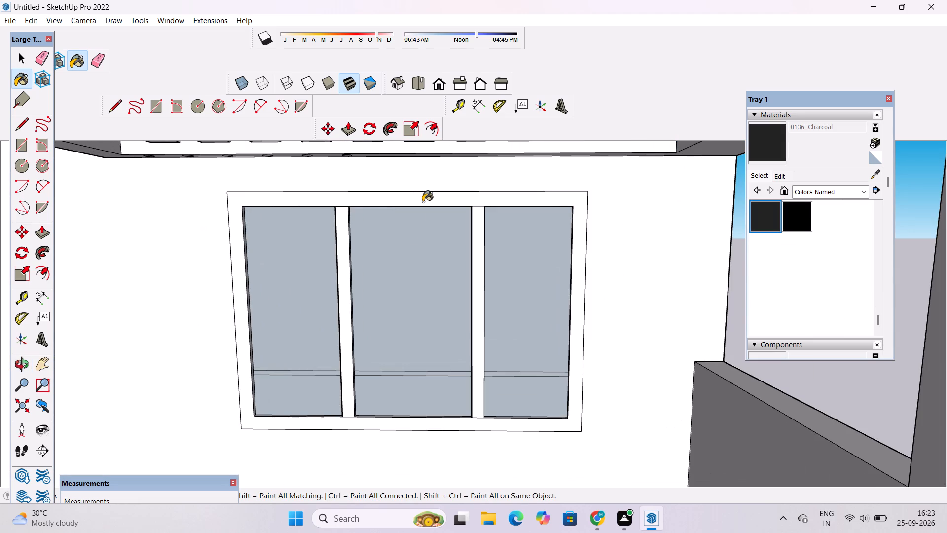
left_click(423, 202)
left_click(479, 237)
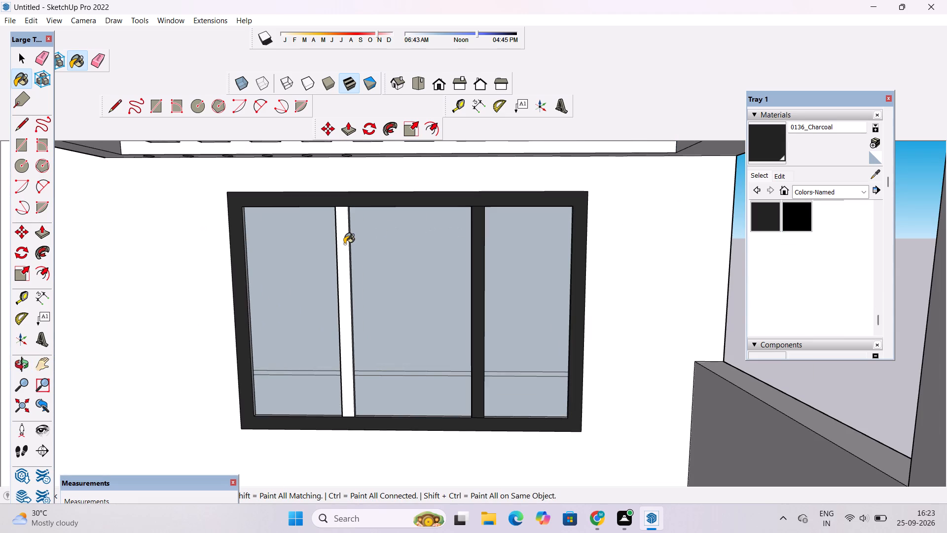
left_click(341, 247)
Paint the middle-floor window's outer frame and both vertical mullions with 0136_Charcoal.
scroll(396, 193, "down", 16)
scroll(399, 337, "up", 7)
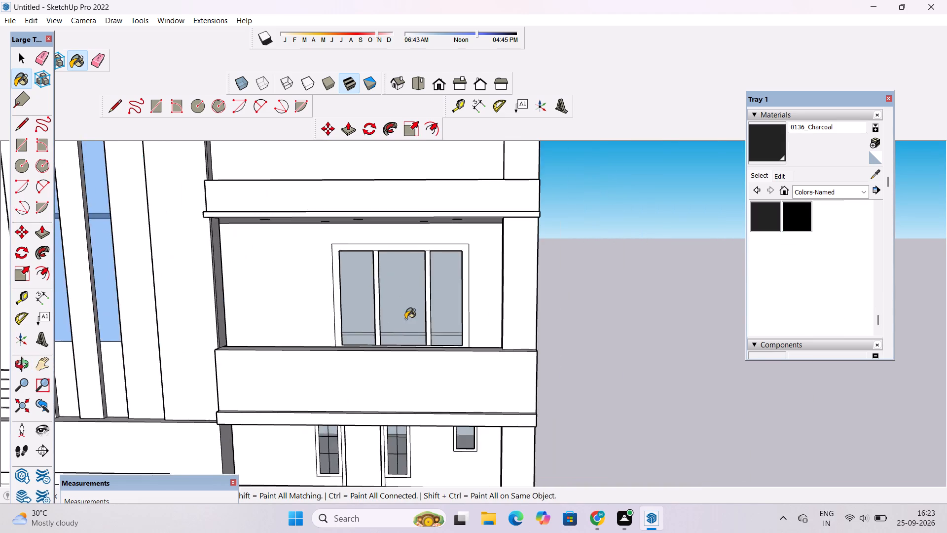
scroll(405, 319, "up", 3)
left_click(459, 198)
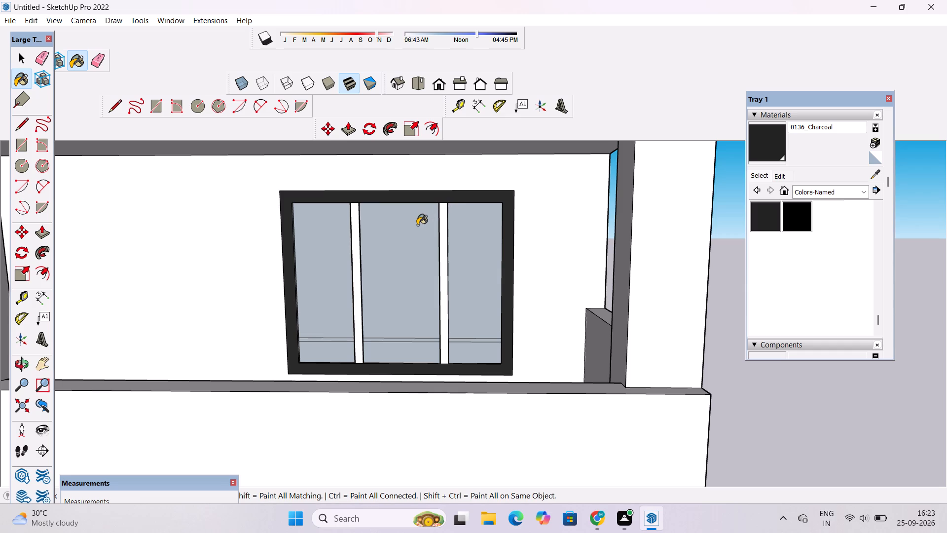
left_click(444, 256)
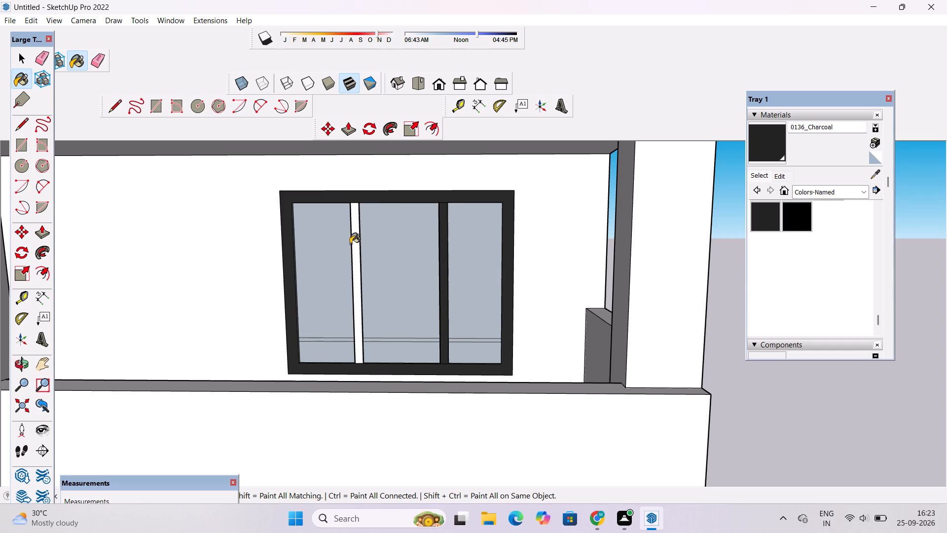
left_click(355, 239)
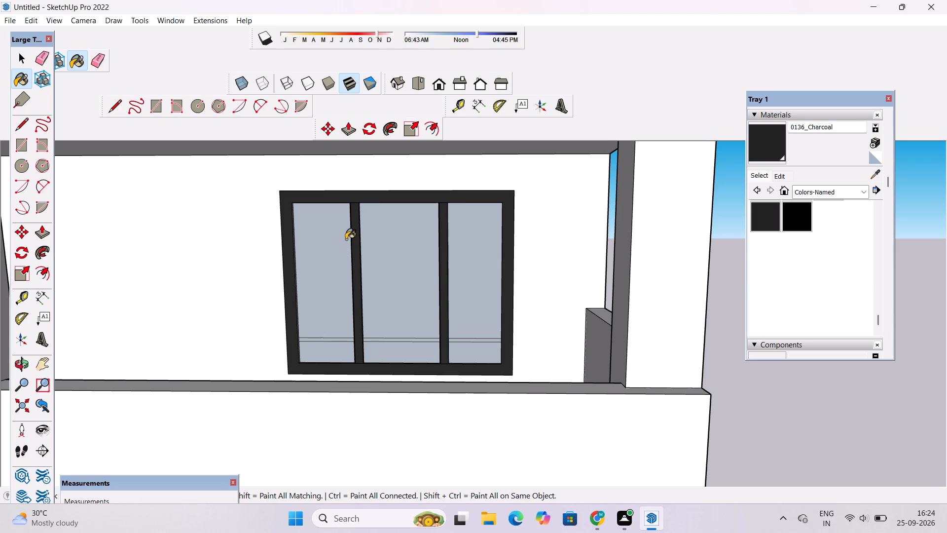
Paint the ground-floor door frame and the frames of its two sidelights with 0136_Charcoal.
scroll(346, 239, "down", 5)
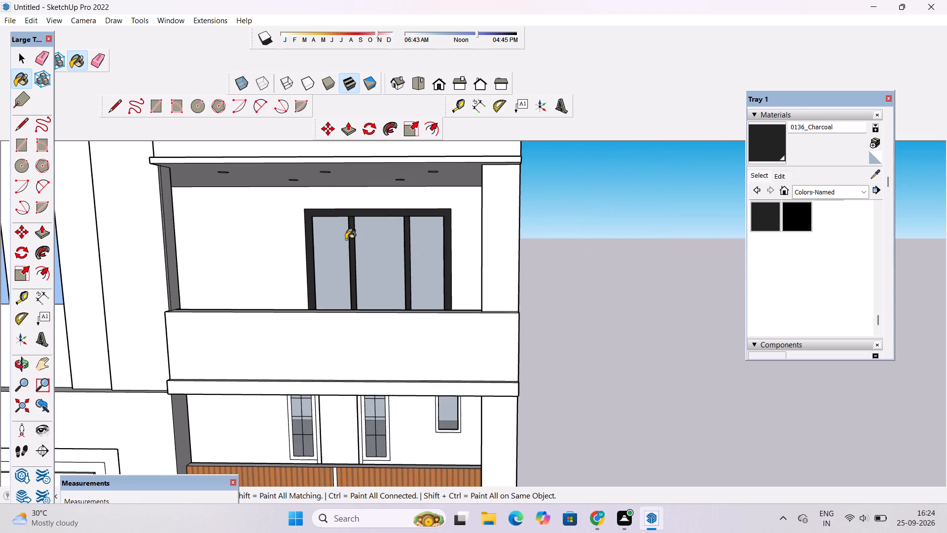
scroll(346, 239, "up", 3)
scroll(346, 239, "down", 13)
scroll(363, 333, "up", 4)
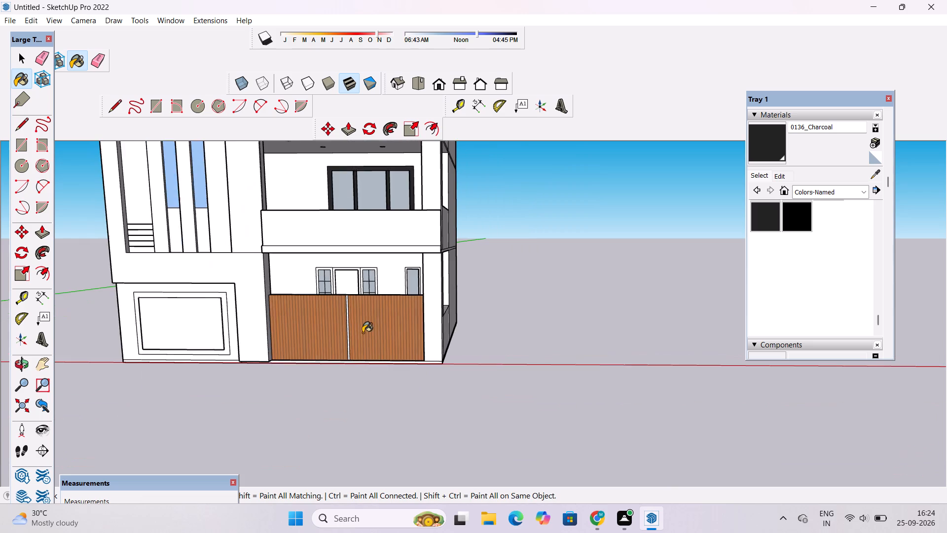
scroll(364, 321, "up", 14)
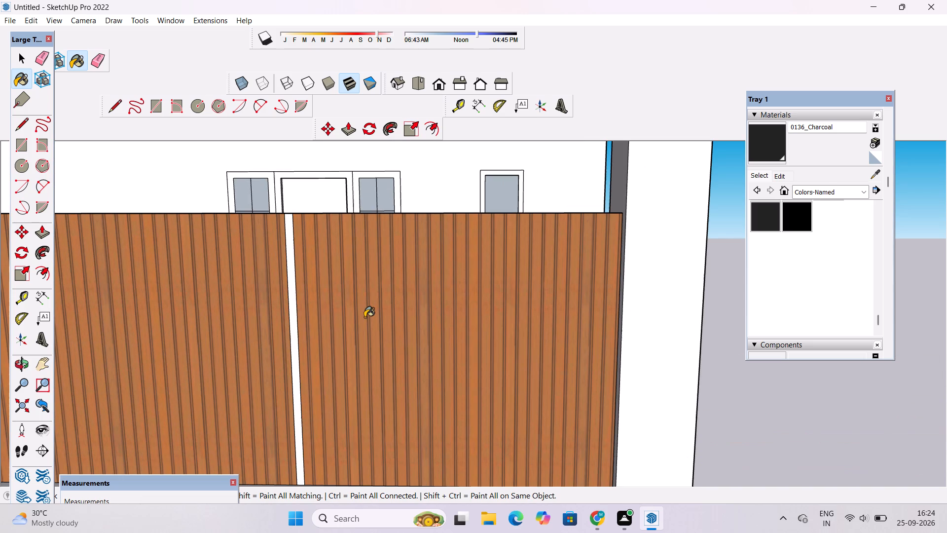
scroll(364, 317, "down", 6)
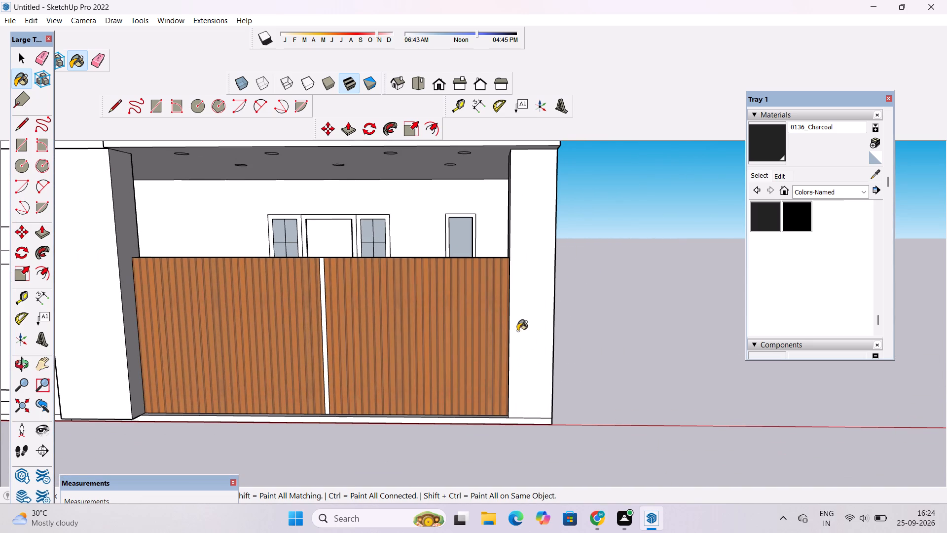
scroll(462, 298, "down", 7)
scroll(452, 357, "down", 1)
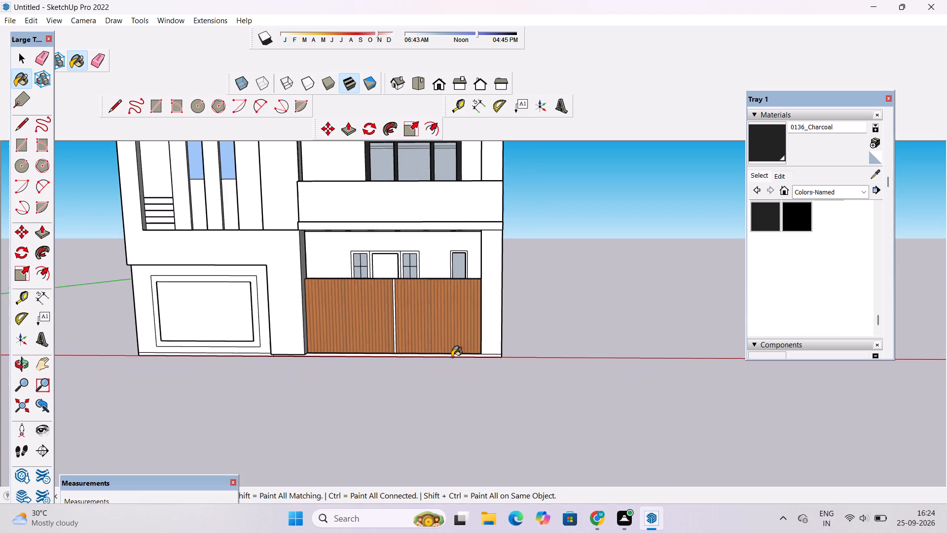
scroll(452, 357, "down", 1)
scroll(400, 268, "up", 13)
left_click(409, 245)
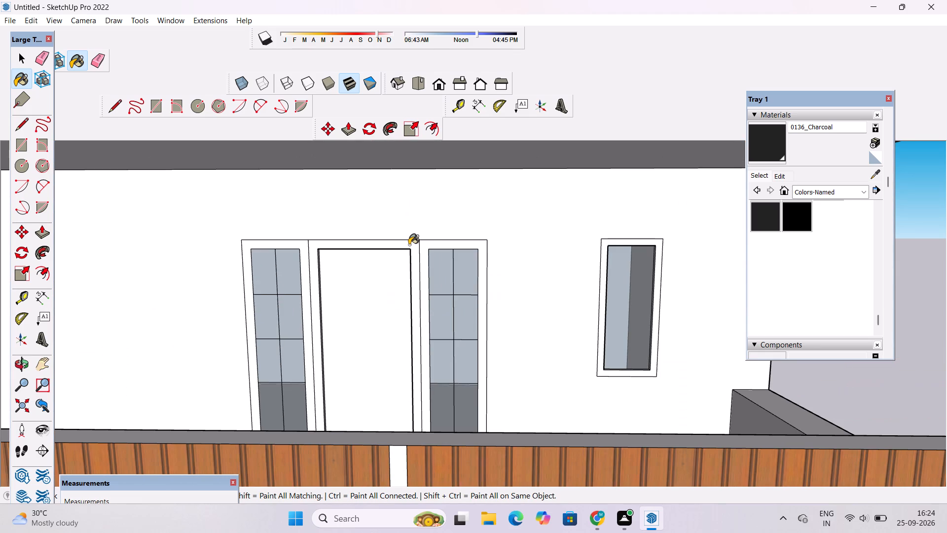
left_click(423, 244)
left_click(304, 245)
Paint the frame of the small separate ground-floor window behind the gate with 0136_Charcoal.
scroll(302, 241, "down", 4)
scroll(533, 254, "up", 4)
left_click(543, 236)
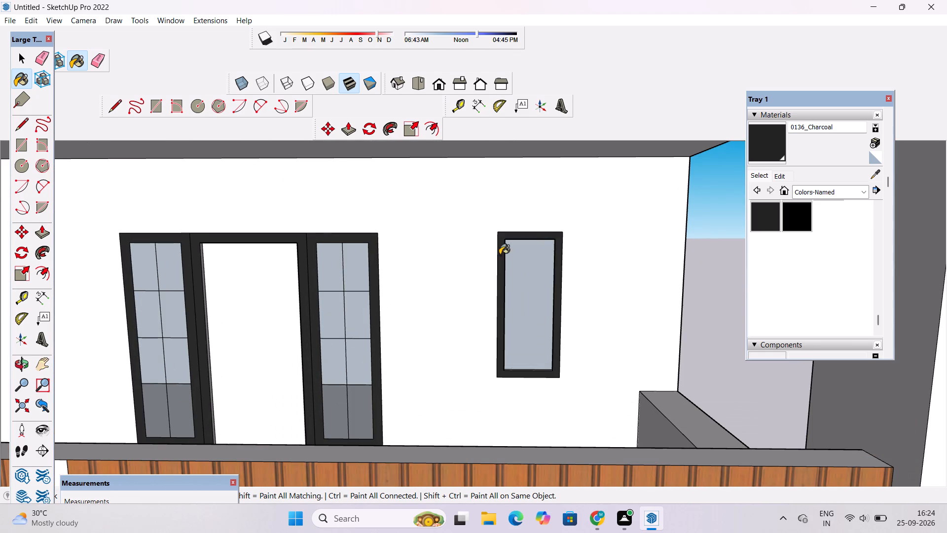
Paint the handrail along the top of the top-floor front balcony railing with 0135_DarkGray.
scroll(493, 256, "down", 4)
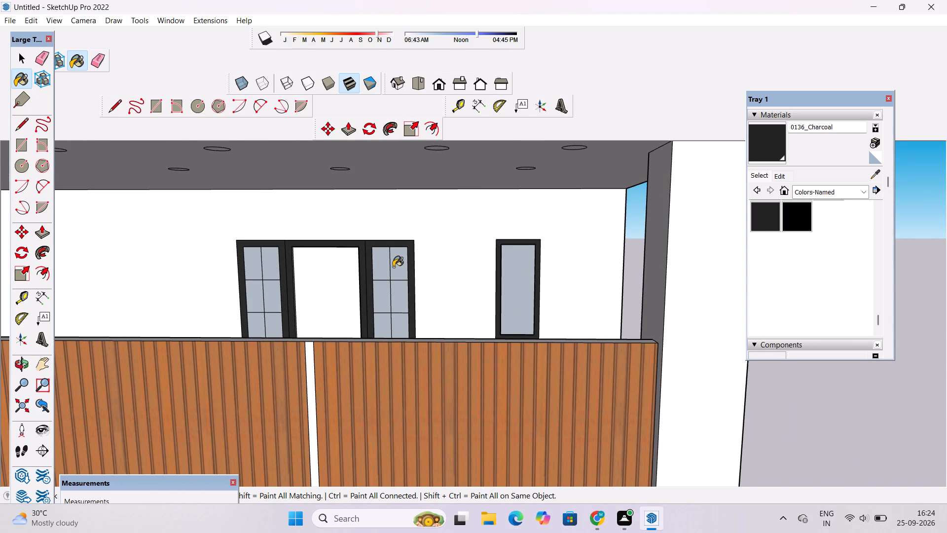
scroll(392, 267, "down", 5)
scroll(452, 266, "down", 18)
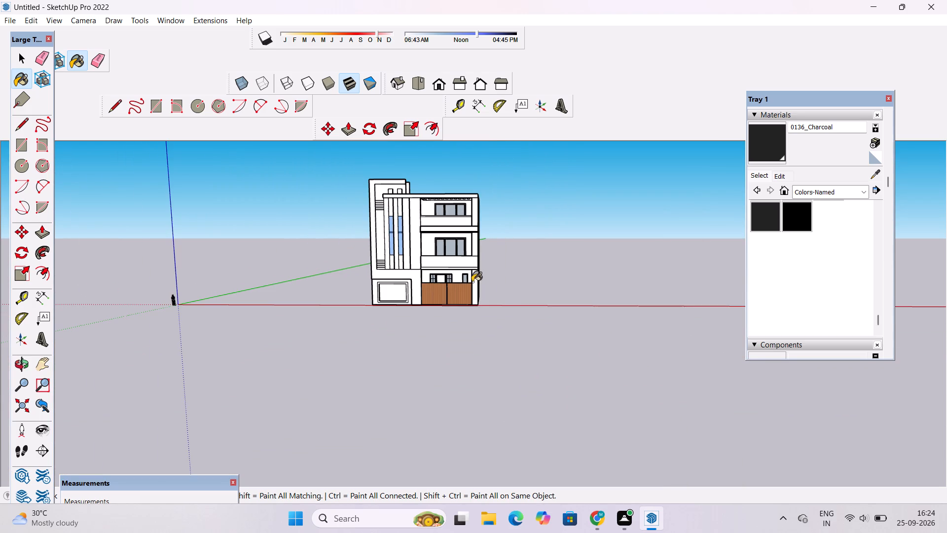
scroll(470, 174, "up", 9)
key("space")
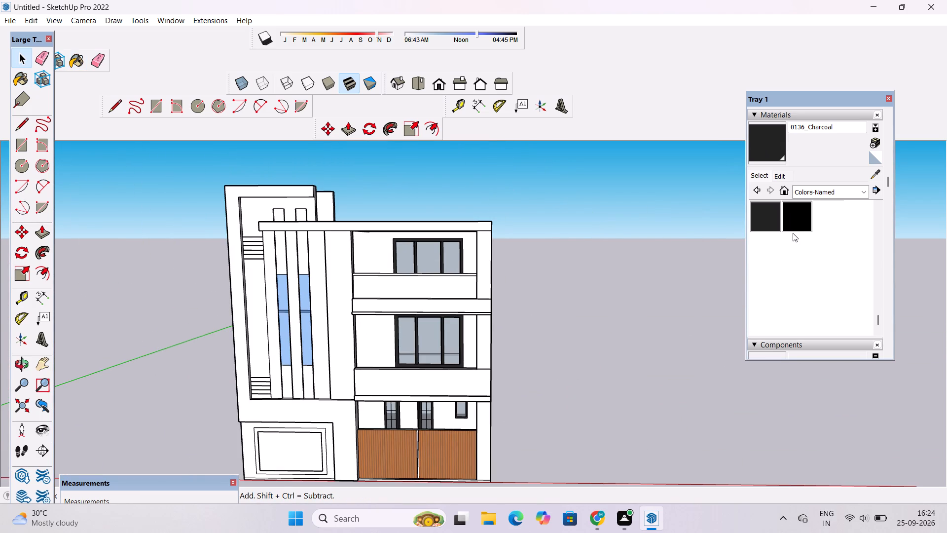
scroll(793, 233, "up", 1)
left_click(828, 240)
scroll(445, 290, "up", 2)
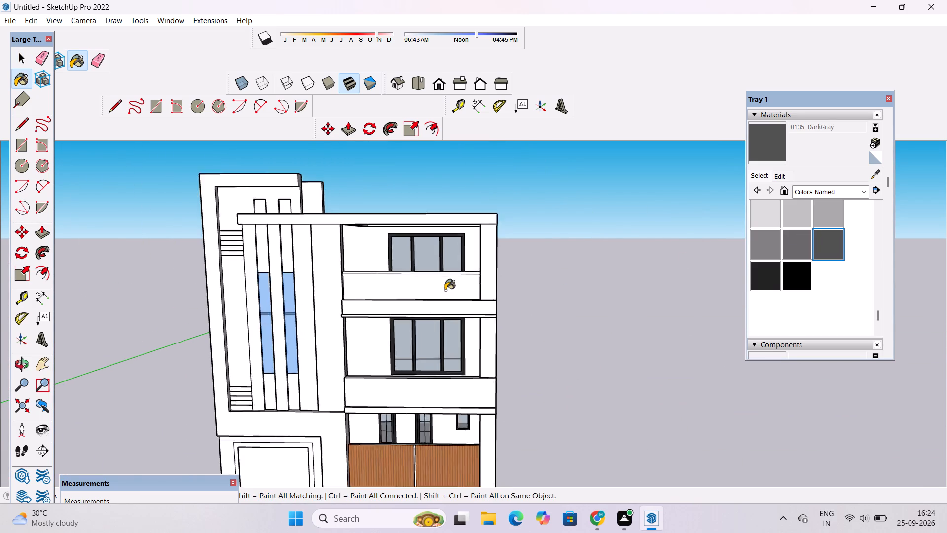
scroll(445, 290, "up", 7)
left_click(460, 251)
scroll(460, 251, "down", 5)
Paint the outer and inner faces of the top-floor front balcony panel below the handrail with Translucent Glass Gray.
left_click(839, 192)
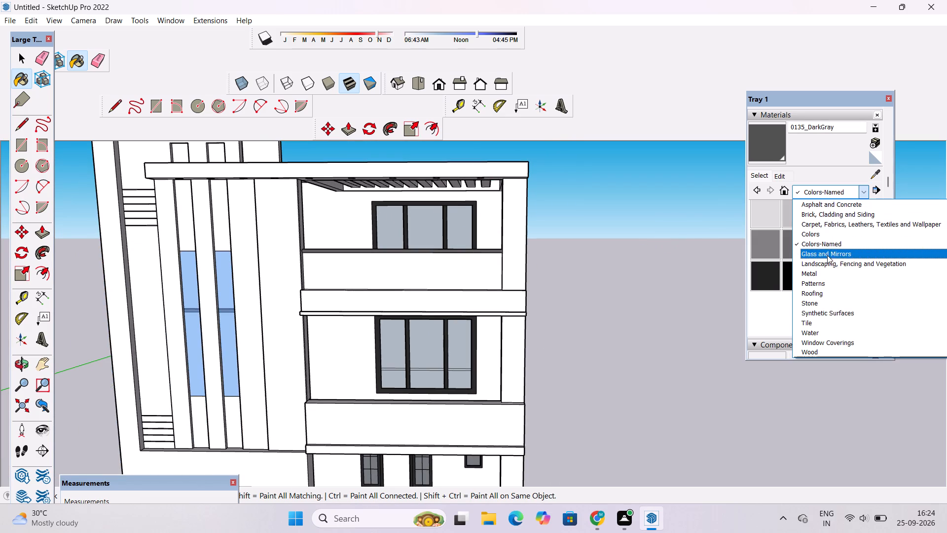
left_click(827, 255)
left_click(863, 251)
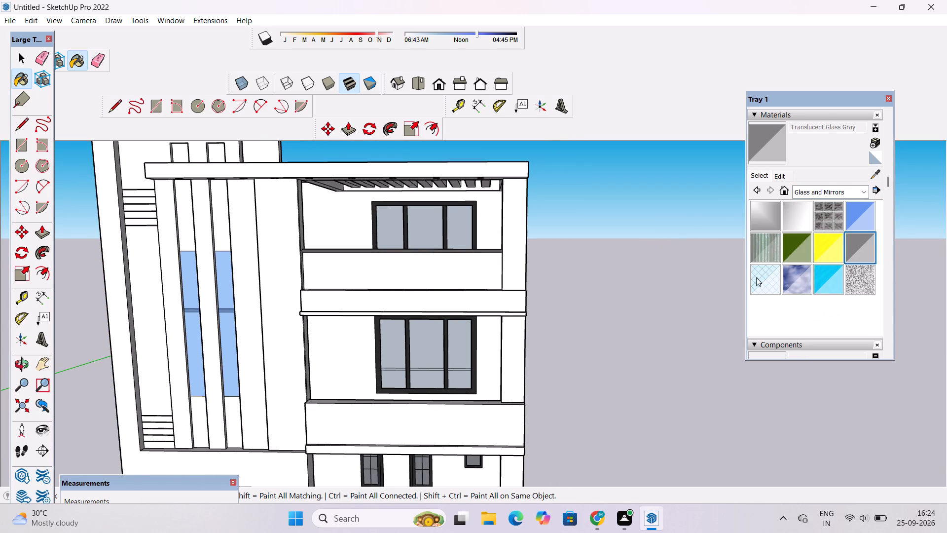
left_click(437, 276)
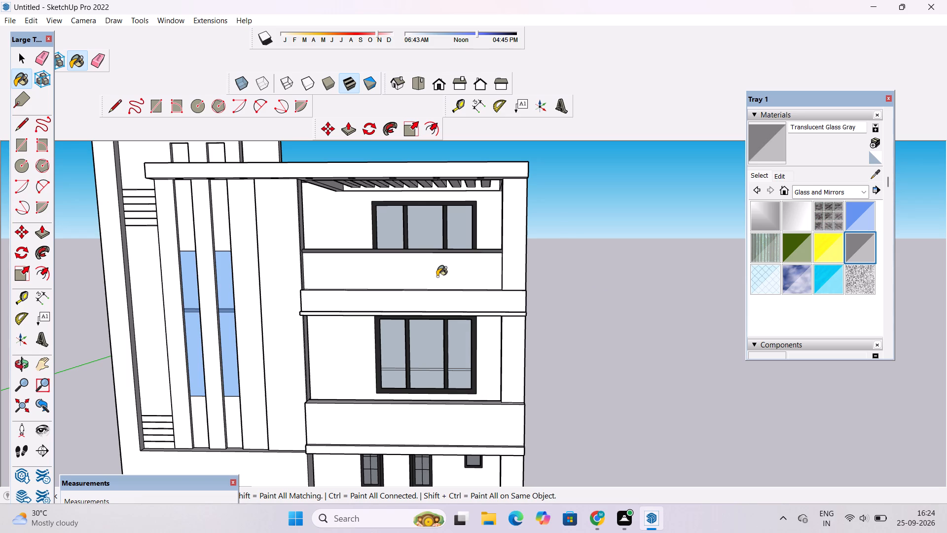
key("o")
scroll(437, 276, "down", 3)
left_click_drag(531, 237, 256, 311)
scroll(425, 267, "up", 4)
left_click_drag(536, 293, 417, 280)
left_click(410, 281)
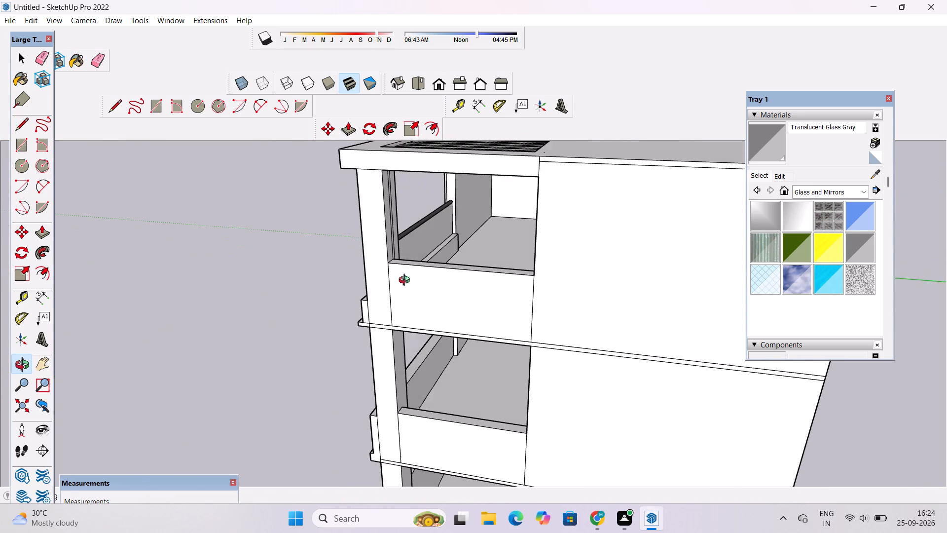
scroll(416, 253, "up", 4)
left_click(754, 149)
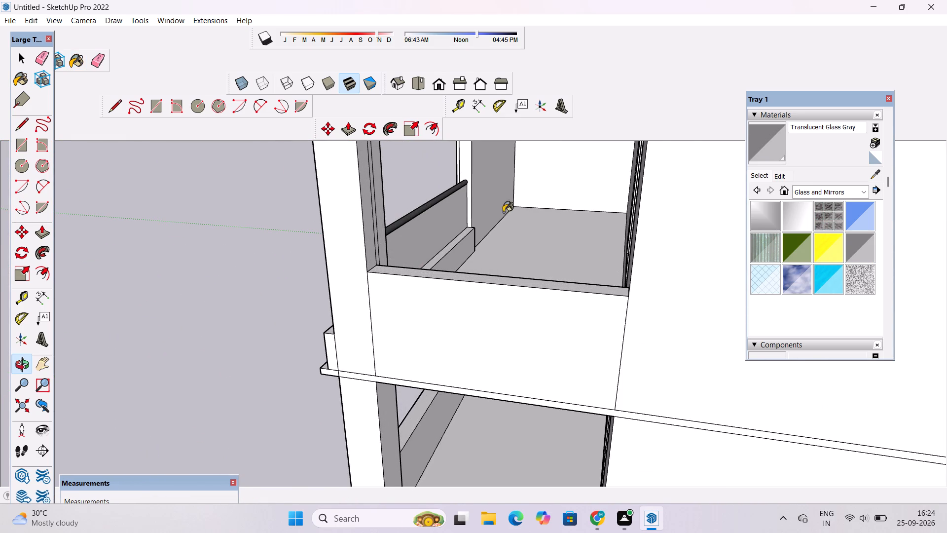
scroll(444, 222, "up", 4)
left_click(444, 218)
scroll(423, 251, "down", 2)
key("space")
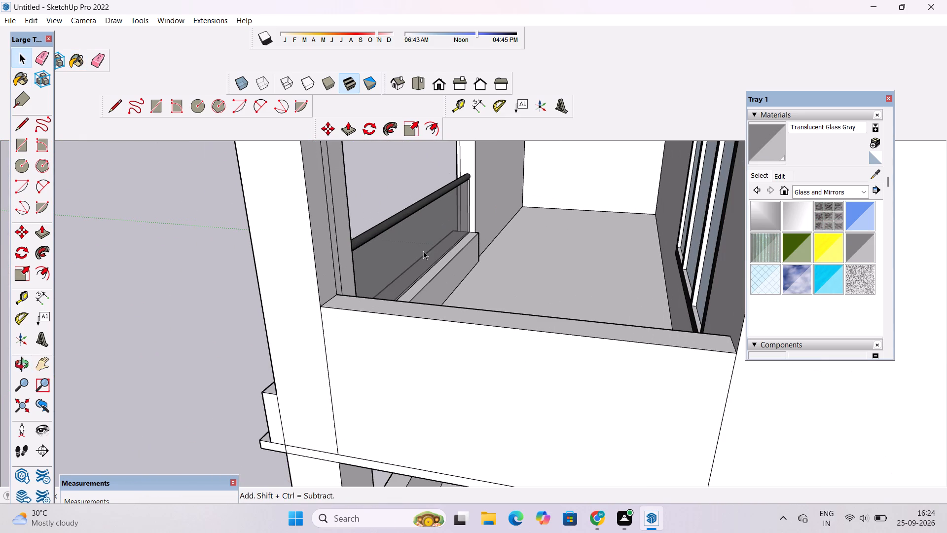
Erase the two stray vertical lines on the inner side of the top-floor balcony's corner column.
type("o")
left_click_drag(404, 270, 428, 394, "shift")
scroll(379, 376, "up", 3)
left_click_drag(370, 374, 363, 340)
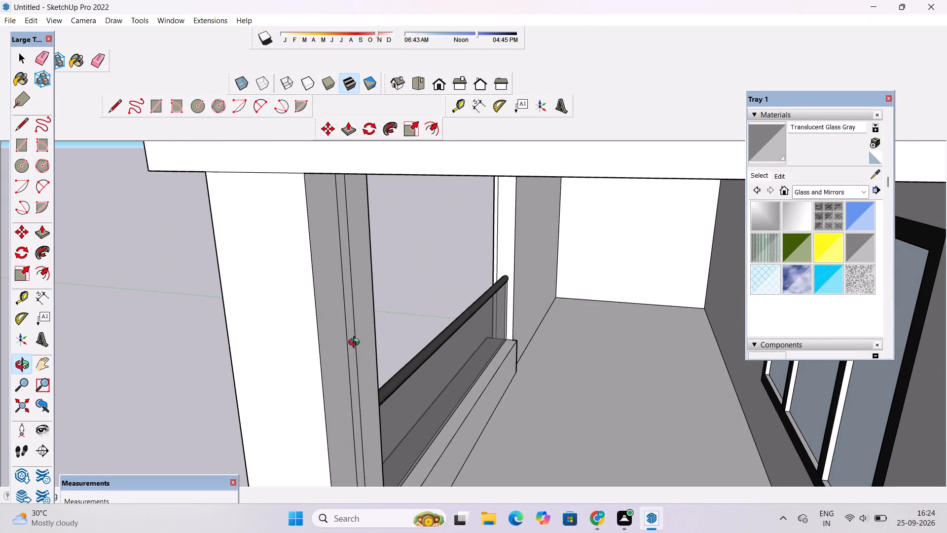
key("e")
left_click_drag(355, 282, 344, 300)
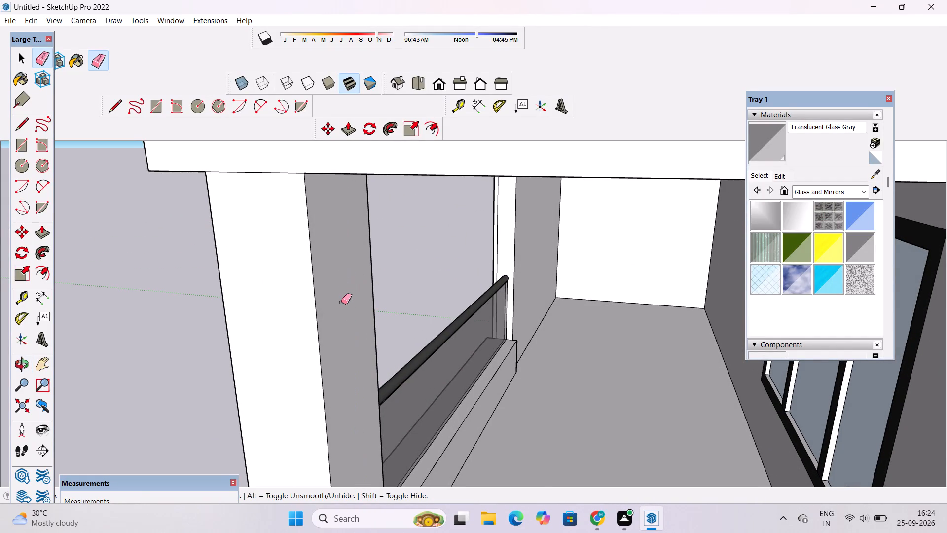
Examine the top-floor balcony's glass railing, window and slatted roof opening from above, the front and below.
key("o")
scroll(341, 302, "down", 10)
left_click_drag(327, 315, 651, 340)
left_click_drag(476, 416, 489, 445)
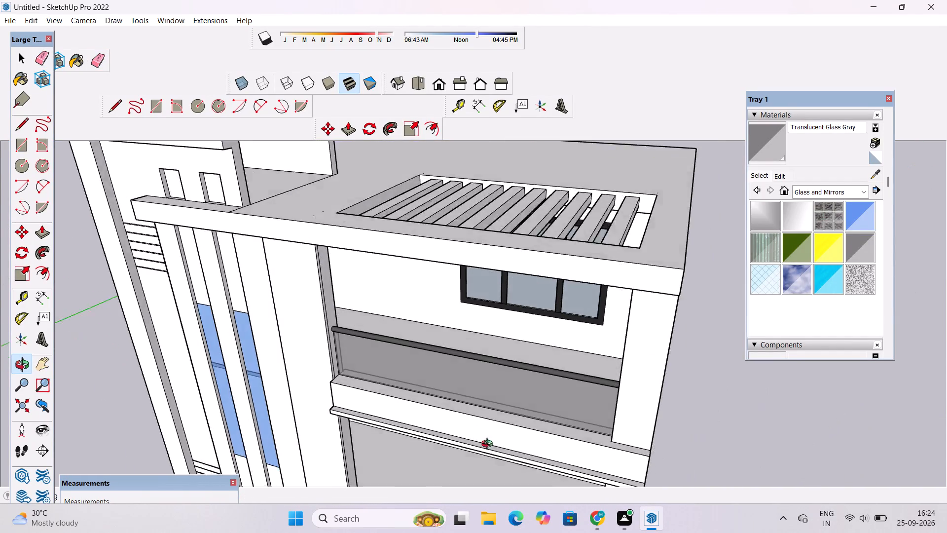
left_click_drag(489, 445, 617, 449)
left_click_drag(544, 414, 537, 372)
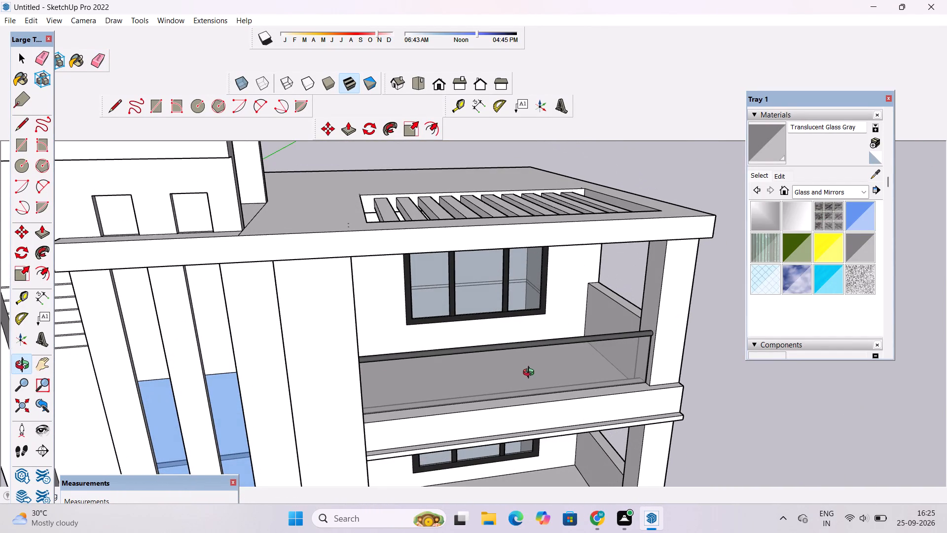
left_click_drag(527, 377, 525, 351, "shift")
left_click_drag(484, 380, 484, 336)
left_click_drag(482, 328, 497, 418, "shift")
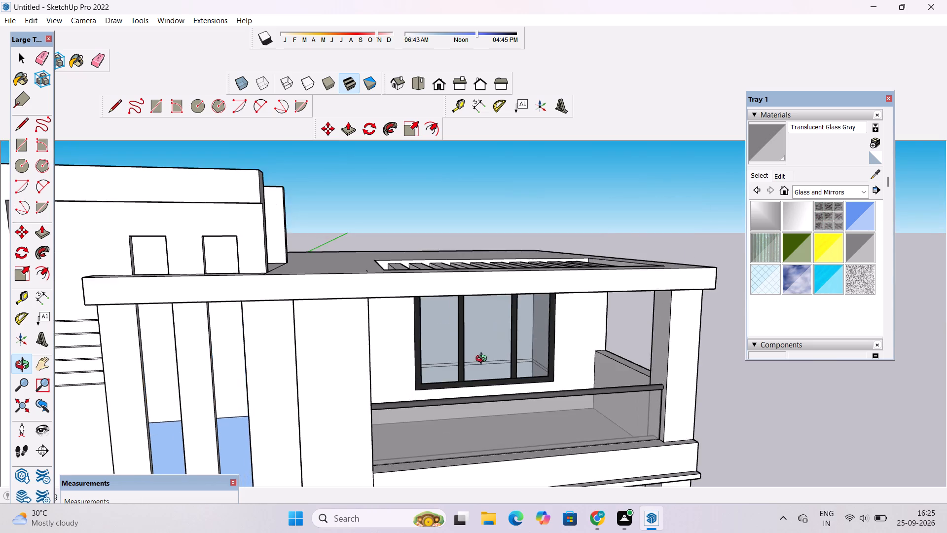
scroll(482, 356, "up", 3)
left_click_drag(473, 353, 466, 303)
left_click_drag(466, 299, 455, 320, "shift")
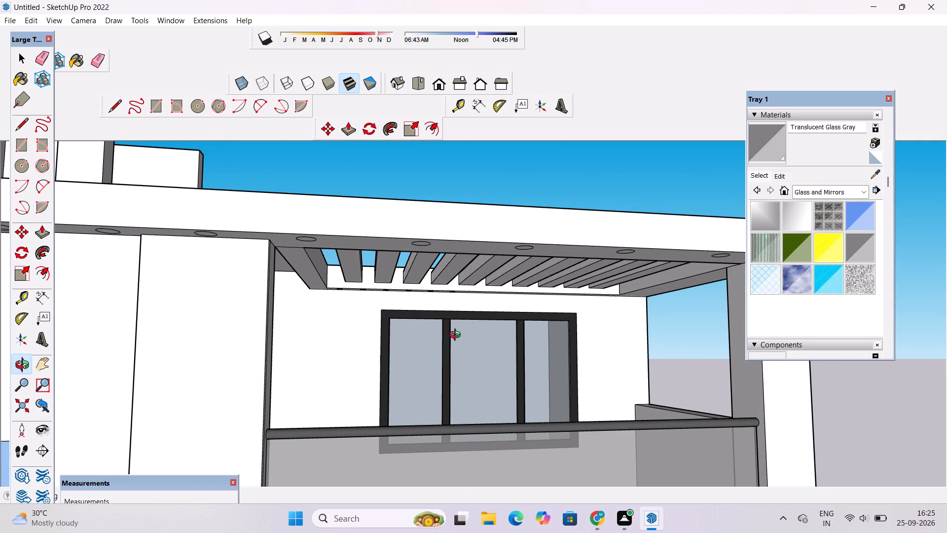
left_click_drag(457, 364, 457, 351)
left_click_drag(453, 352, 454, 343)
left_click_drag(454, 343, 453, 331)
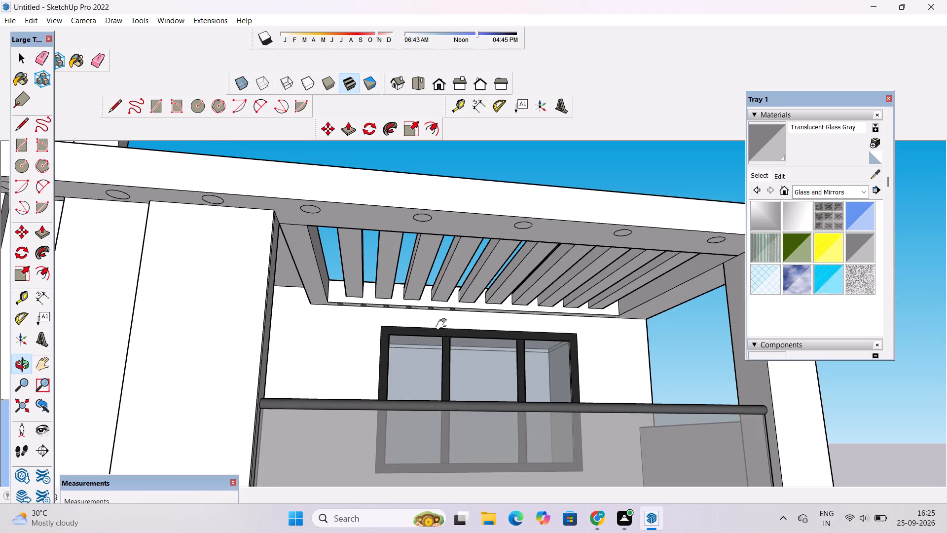
Examine the whole front facade of the house from a distance.
scroll(443, 324, "down", 4, "shift")
left_click_drag(429, 334, 432, 345)
scroll(442, 303, "down", 13)
left_click_drag(434, 359, 434, 440)
left_click_drag(434, 417, 447, 360, "shift")
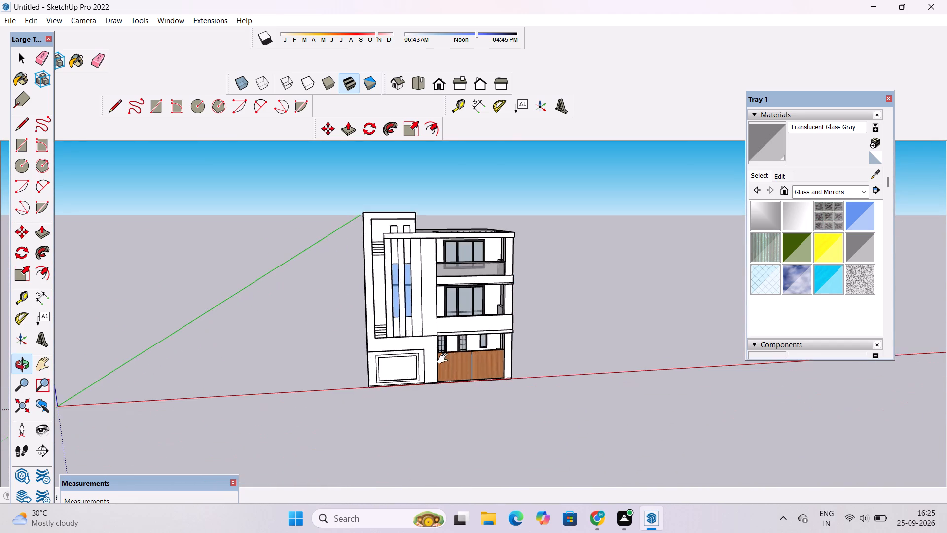
scroll(443, 360, "up", 2)
left_click_drag(426, 360, 390, 366)
left_click_drag(387, 366, 399, 369, "shift")
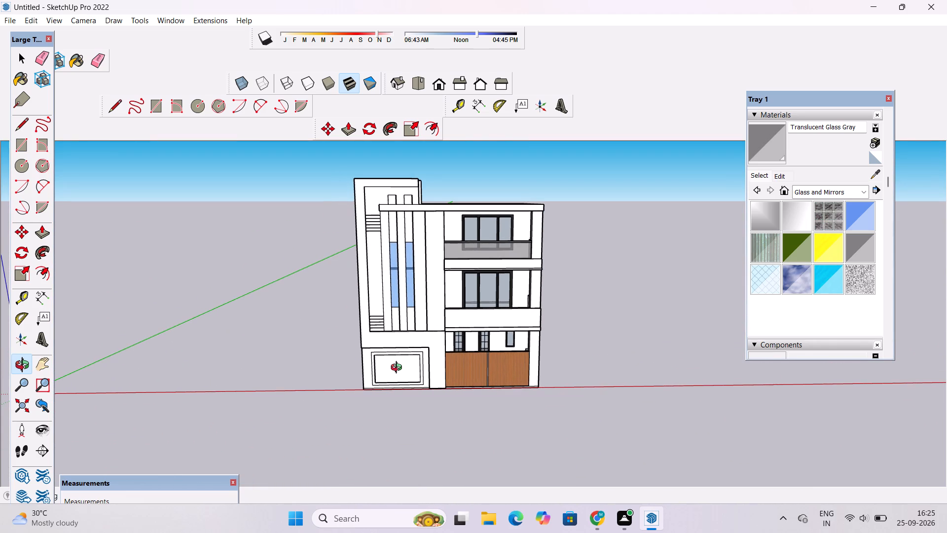
Paint the undersides of the five central slats in the top-floor balcony's roof opening with 0136_Charcoal from the Colors-Named collection.
left_click(823, 190)
left_click(829, 241)
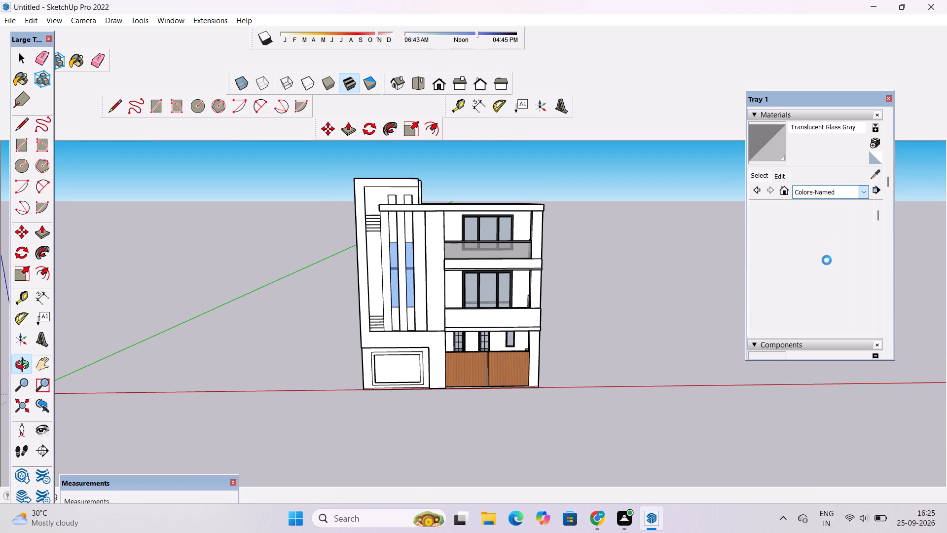
scroll(827, 261, "down", 7)
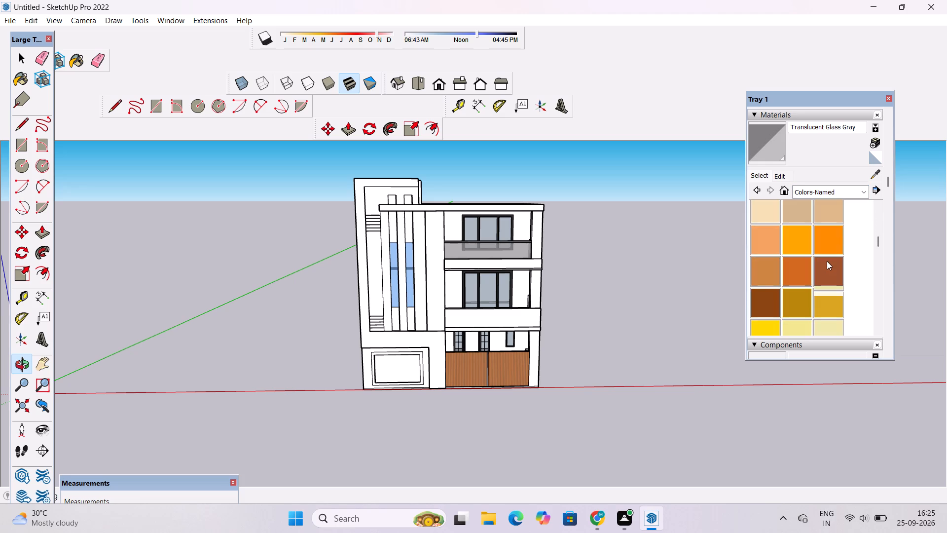
scroll(827, 261, "down", 6)
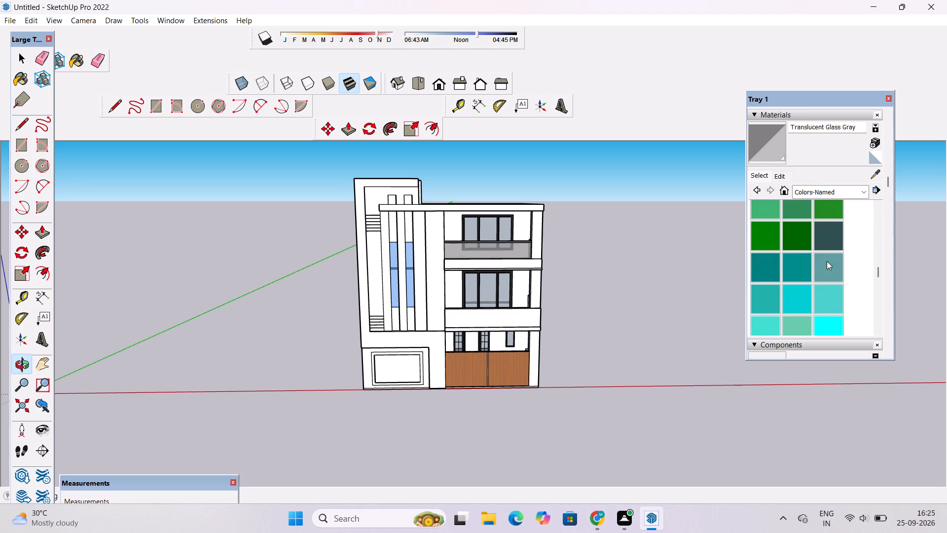
scroll(827, 261, "down", 12)
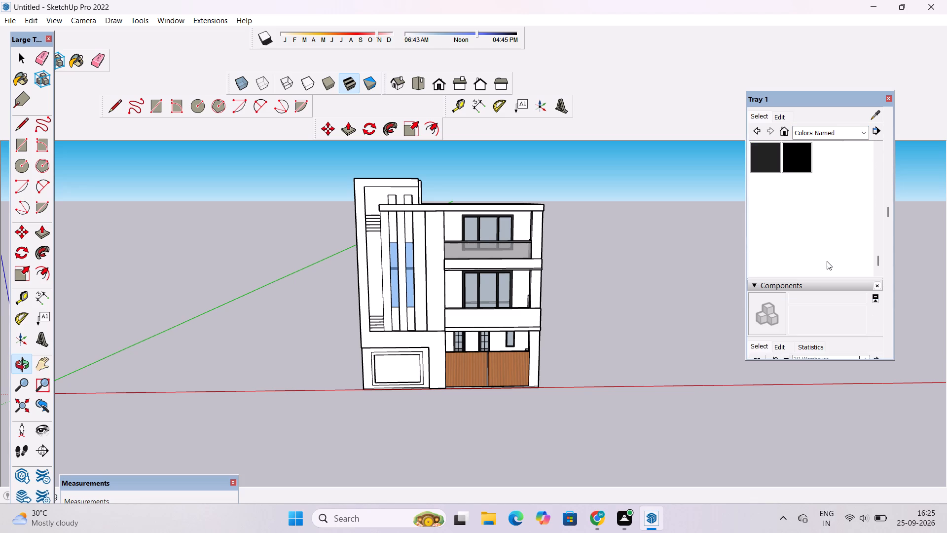
scroll(825, 260, "up", 1)
left_click(771, 222)
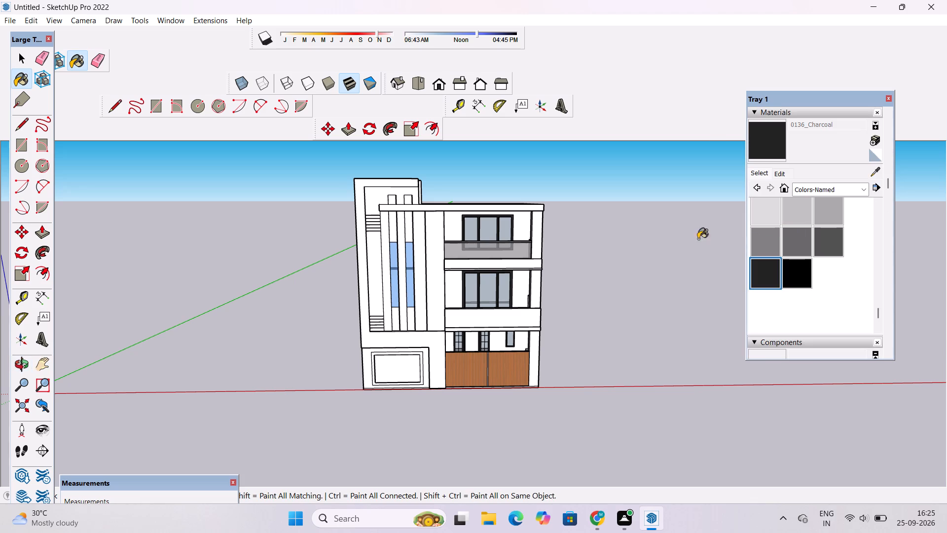
scroll(476, 217, "up", 9)
key("o")
left_click_drag(517, 298, 522, 244)
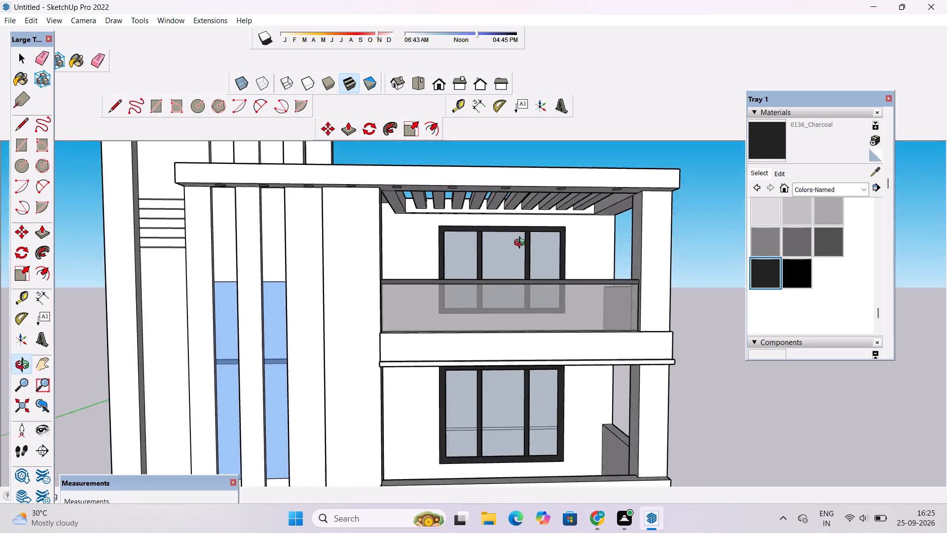
left_click_drag(522, 244, 522, 235)
left_click_drag(521, 235, 521, 264, "shift")
left_click_drag(526, 283, 528, 255, "shift")
scroll(518, 249, "up", 2)
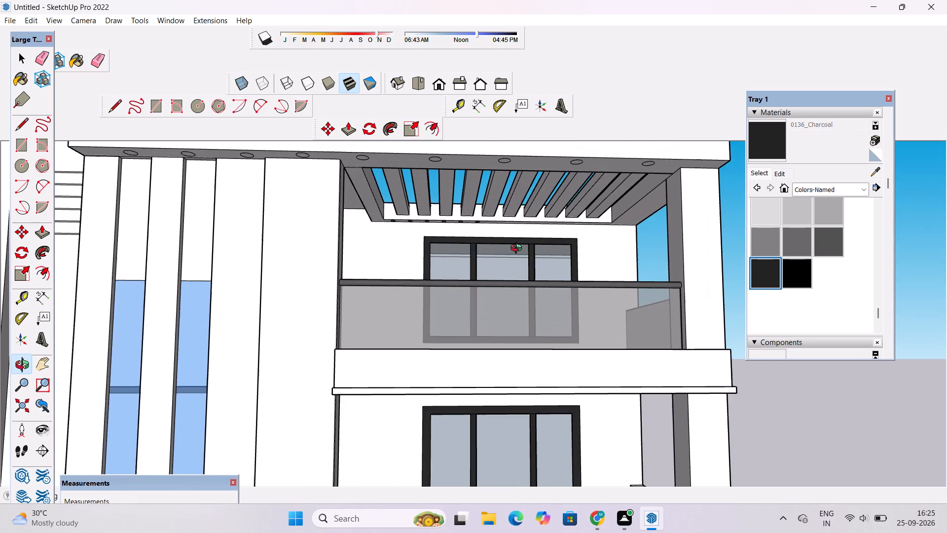
left_click_drag(518, 249, 519, 276, "shift")
scroll(506, 244, "up", 2)
left_click_drag(506, 244, 503, 265, "shift")
left_click_drag(501, 263, 501, 240)
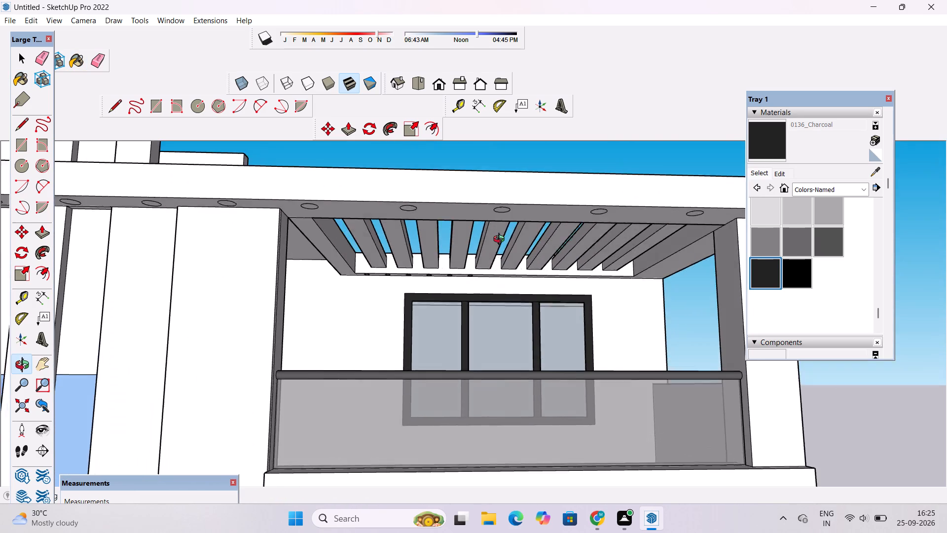
left_click_drag(501, 240, 501, 232)
left_click(501, 230)
left_click_drag(479, 235, 484, 249, "shift")
left_click(759, 143)
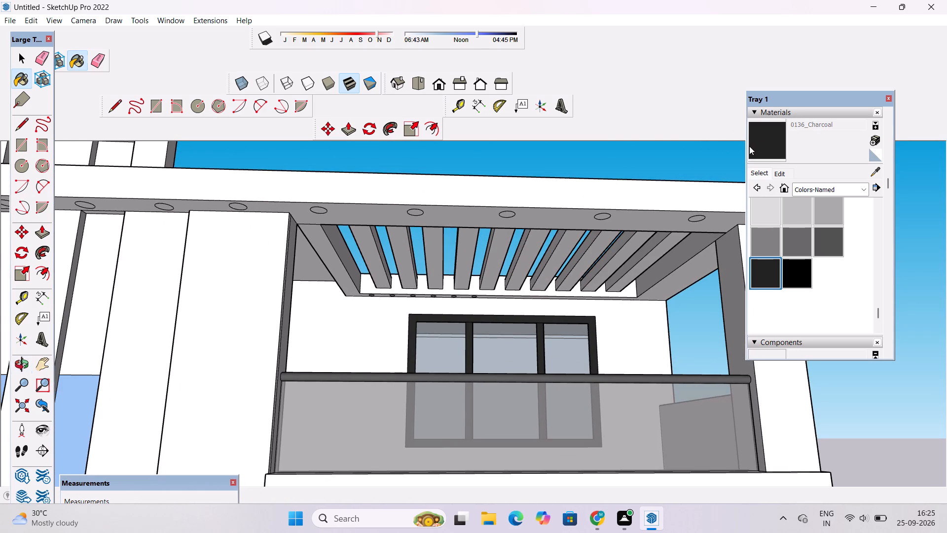
scroll(561, 261, "up", 5)
left_click(563, 245)
left_click(514, 233)
left_click(468, 230)
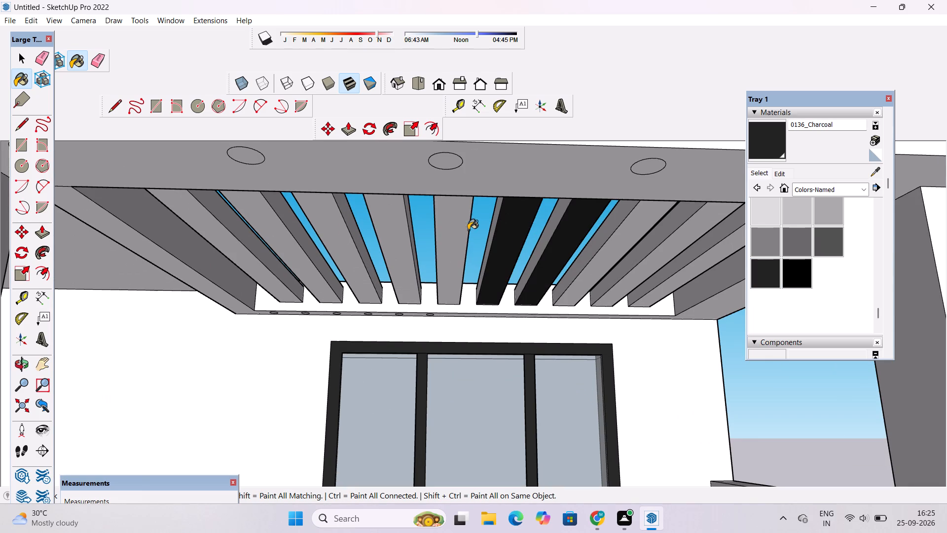
left_click(391, 237)
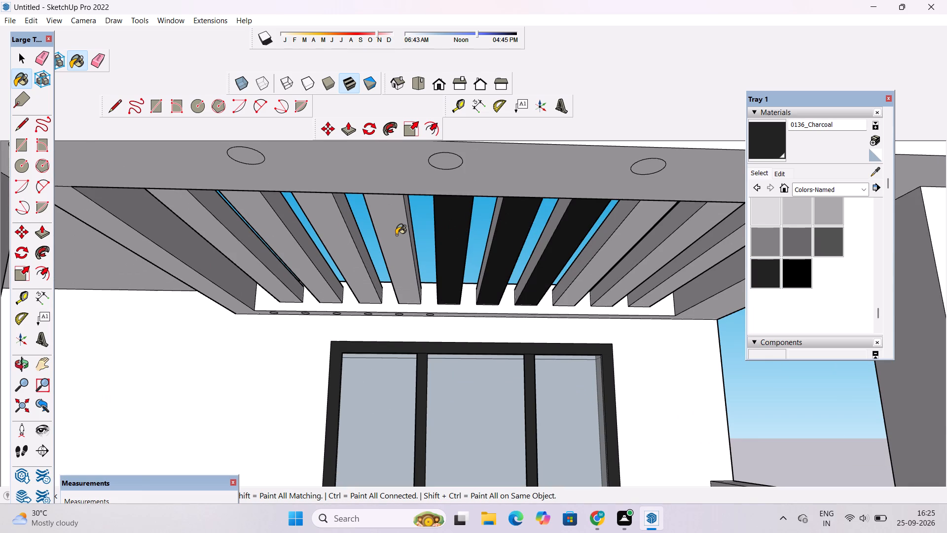
scroll(366, 255, "down", 1)
left_click(344, 246)
scroll(343, 228, "up", 4)
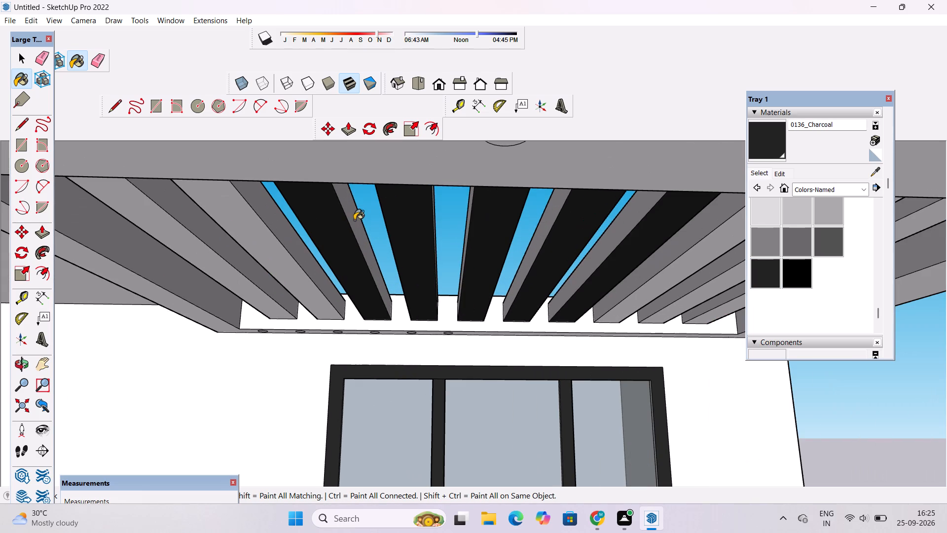
Paint the undersides and visible side faces of the roof-opening slats towards the facade's vertical fins with 0136_Charcoal.
left_click(354, 220)
left_click(299, 243)
left_click(281, 255)
left_click(250, 269)
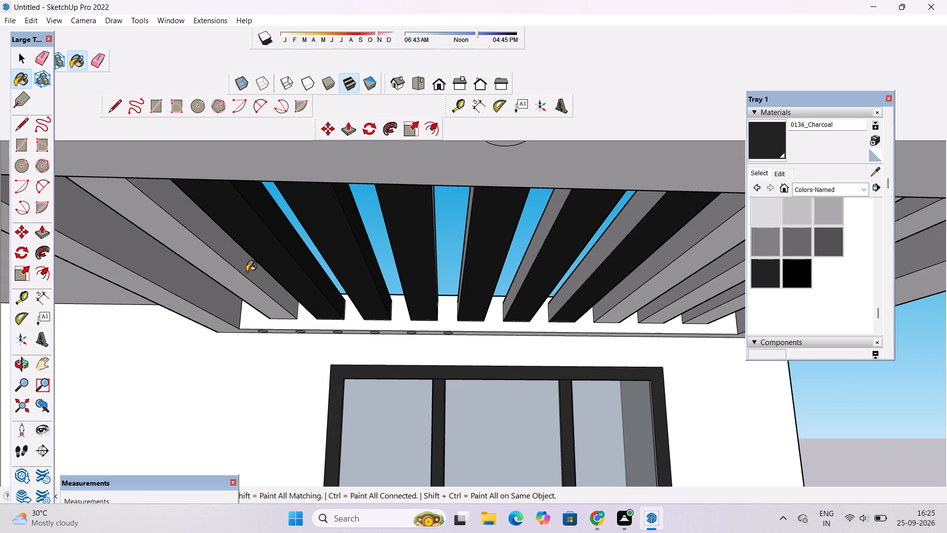
left_click(239, 275)
scroll(209, 292, "down", 5)
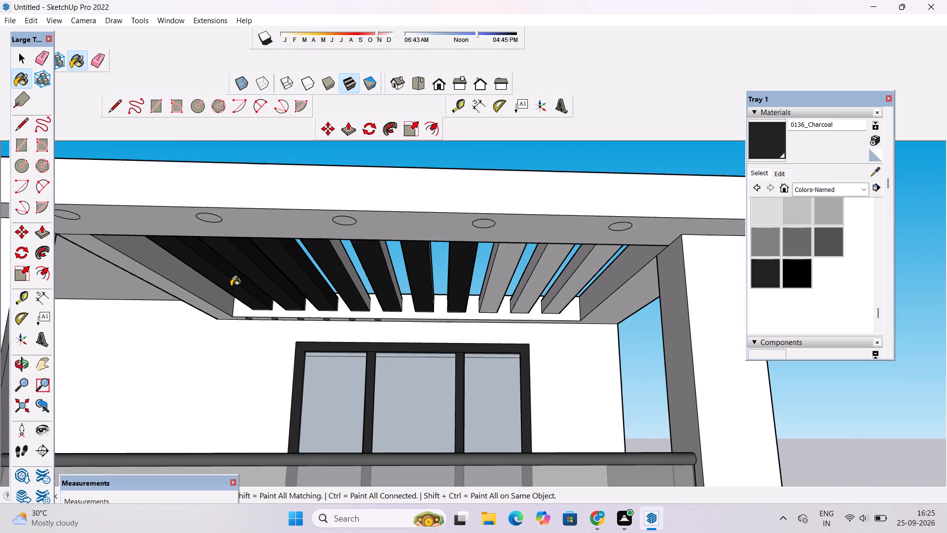
scroll(294, 292, "down", 1)
scroll(475, 290, "up", 4)
scroll(398, 274, "up", 4)
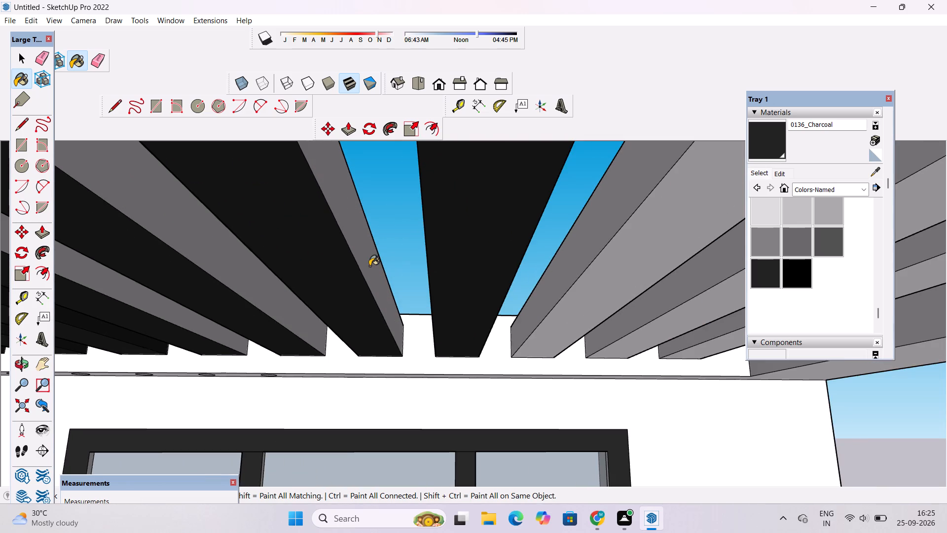
double_click(369, 266)
left_click(269, 289)
left_click(188, 323)
scroll(207, 319, "down", 3)
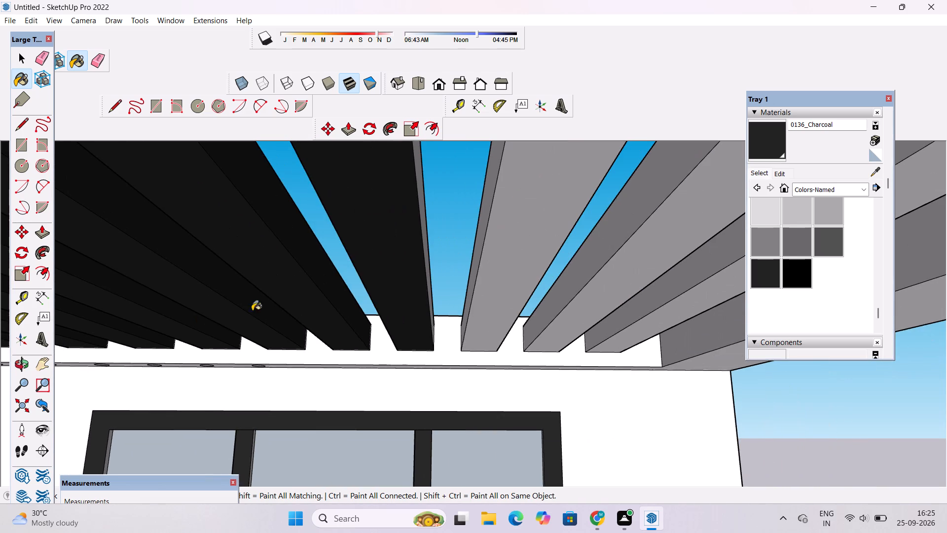
Paint the undersides and some side faces of the roof-opening slats nearest the balcony's corner column with 0136_Charcoal.
scroll(510, 277, "up", 3)
left_click(510, 271)
scroll(426, 261, "up", 3)
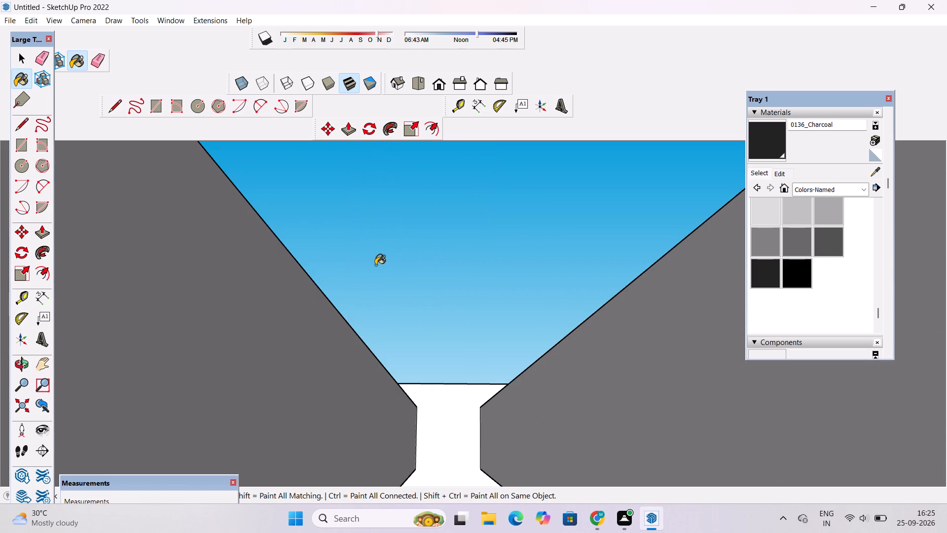
left_click_drag(319, 336, 324, 337)
left_click(568, 378)
scroll(417, 317, "down", 10)
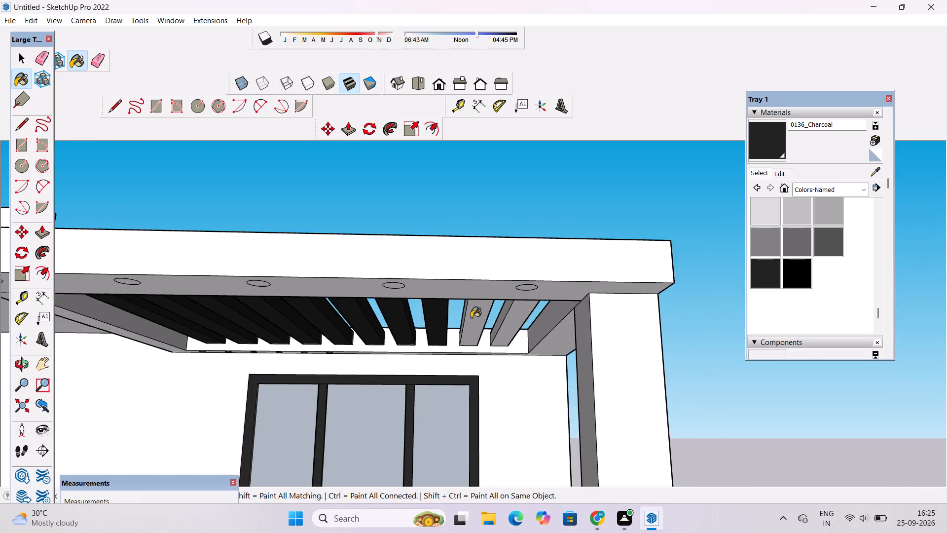
scroll(477, 318, "up", 13)
left_click(472, 308)
left_click(607, 299)
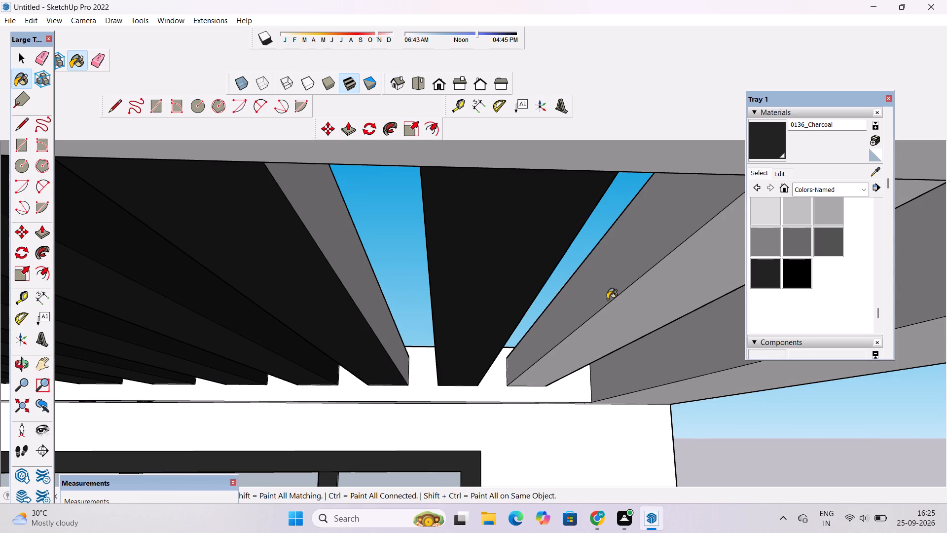
left_click(624, 305)
Paint the remaining gray side faces of the slats near the corner column with 0136_Charcoal, working from below.
scroll(365, 298, "up", 2)
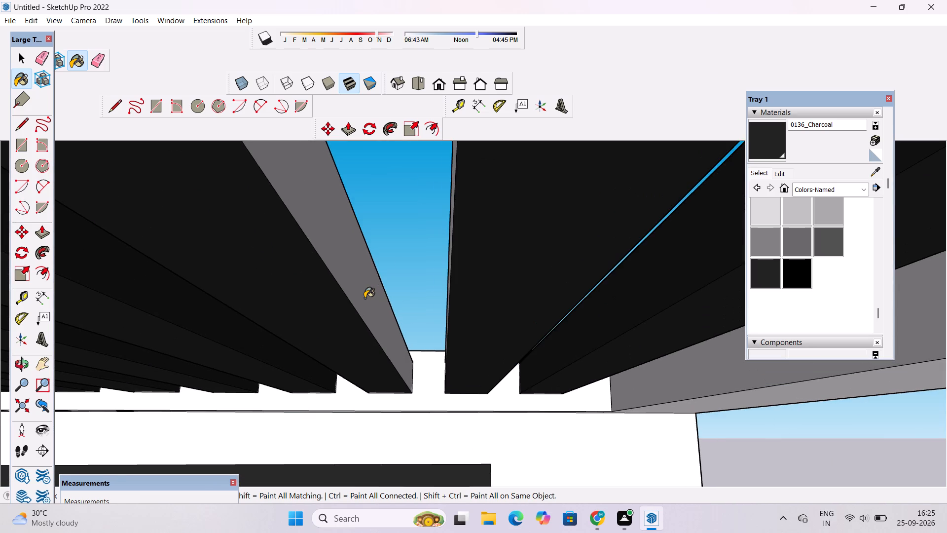
left_click(364, 298)
scroll(418, 280, "up", 4)
scroll(465, 273, "down", 3)
left_click(586, 319)
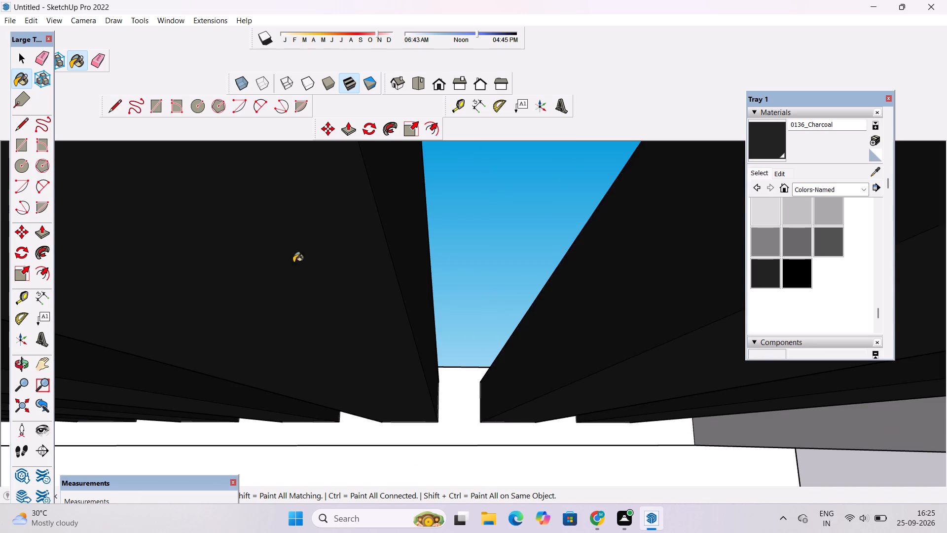
scroll(283, 262, "down", 20)
scroll(683, 281, "up", 4)
scroll(632, 280, "up", 3)
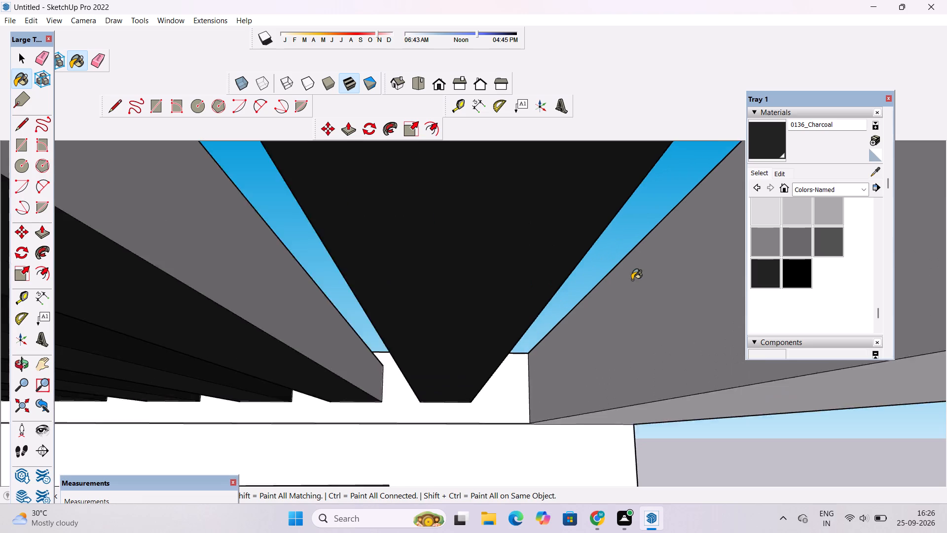
scroll(632, 280, "up", 4)
left_click(357, 319)
scroll(506, 266, "down", 5)
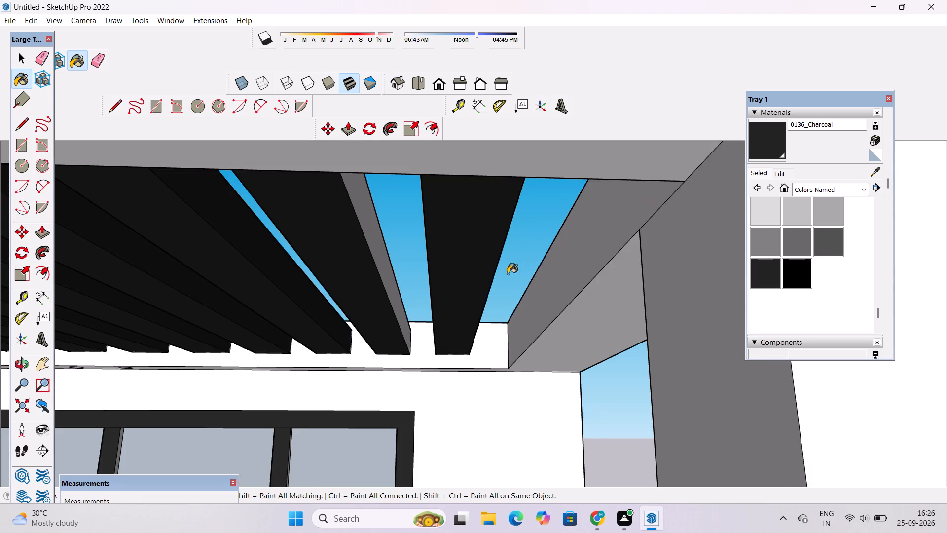
scroll(474, 274, "up", 3)
left_click(386, 269)
scroll(463, 276, "down", 6)
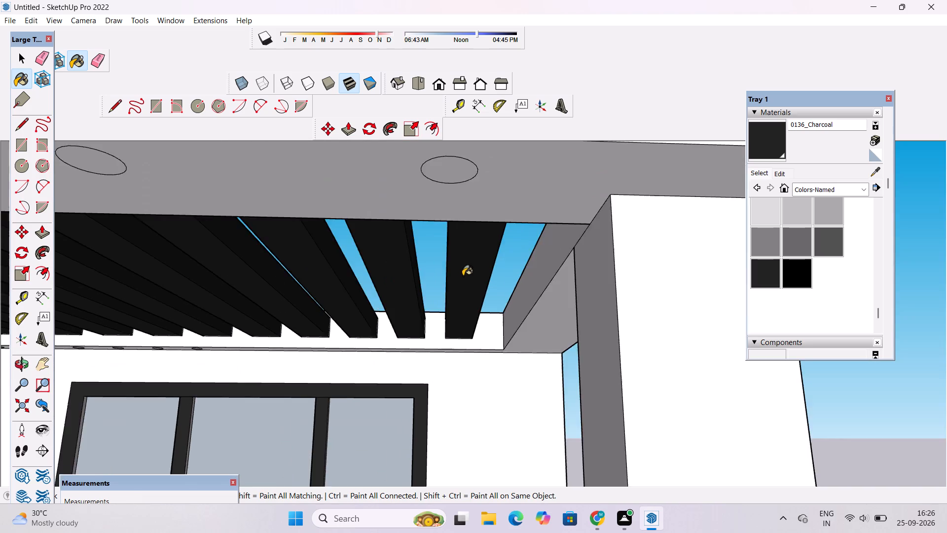
scroll(463, 276, "down", 14)
Paint the top faces of all ten slats in the roof opening with 0136_Charcoal.
key("o")
left_click_drag(463, 275, 478, 444)
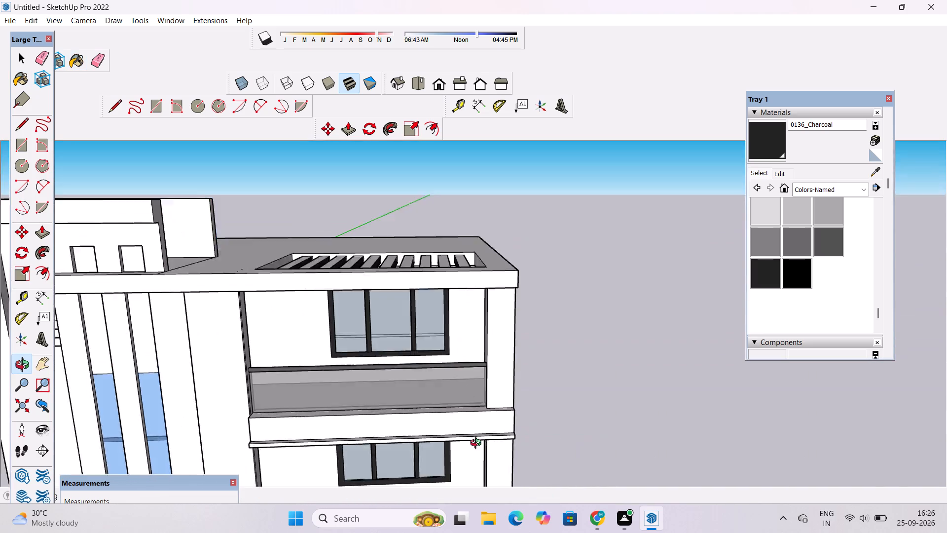
left_click_drag(478, 444, 506, 447)
left_click(759, 136)
scroll(439, 234, "up", 5)
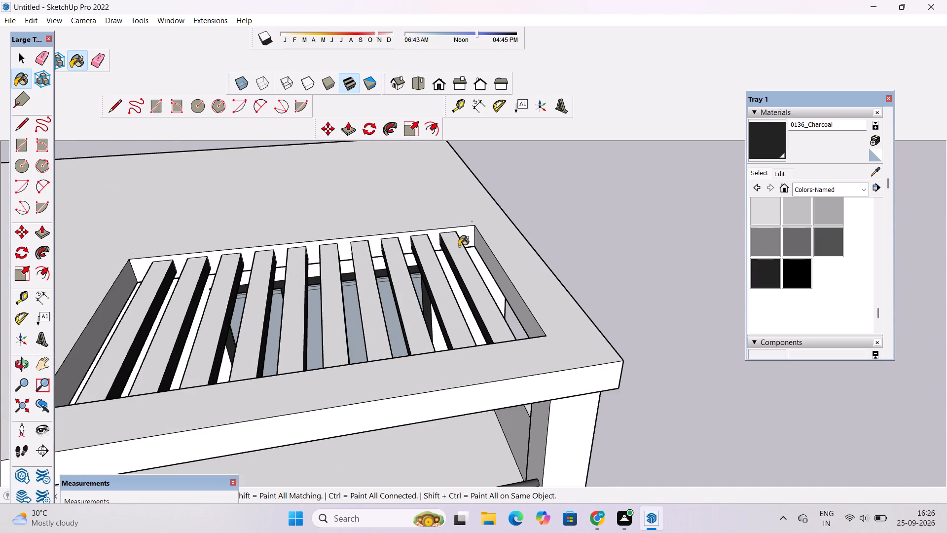
left_click(459, 246)
left_click(437, 263)
left_click(395, 279)
left_click(375, 284)
left_click(328, 299)
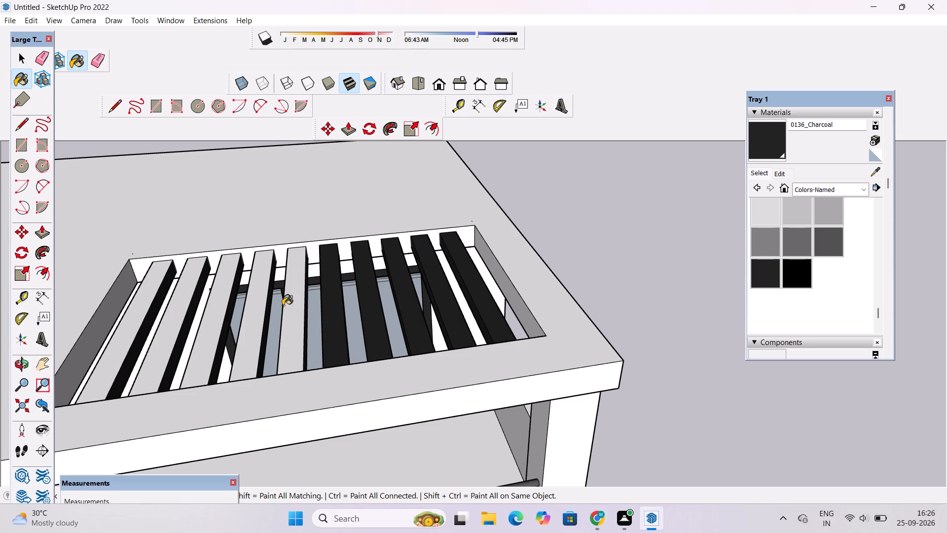
left_click(283, 305)
left_click(264, 309)
left_click(223, 311)
left_click(188, 317)
left_click(140, 323)
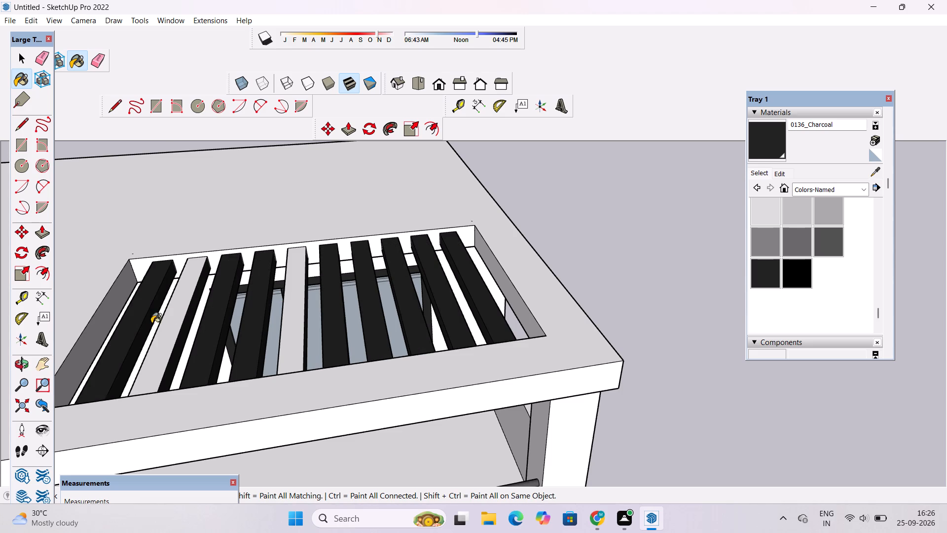
left_click(169, 326)
left_click(291, 307)
Paint the exposed gray side faces of the roof-opening slats nearest the facade's vertical fins with 0136_Charcoal, working from below.
key("o")
scroll(291, 307, "down", 5)
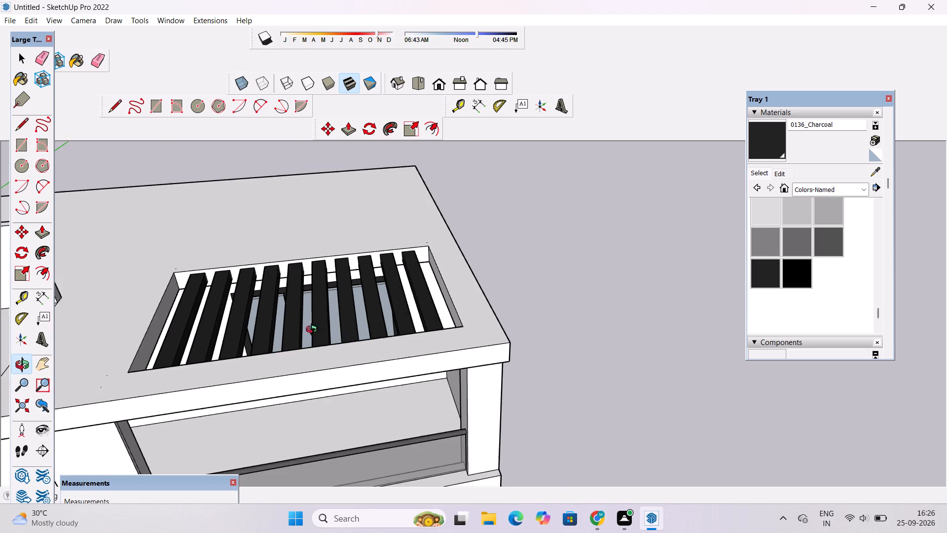
left_click_drag(350, 360, 363, 193)
left_click_drag(377, 354, 443, 262, "shift")
scroll(439, 255, "down", 3)
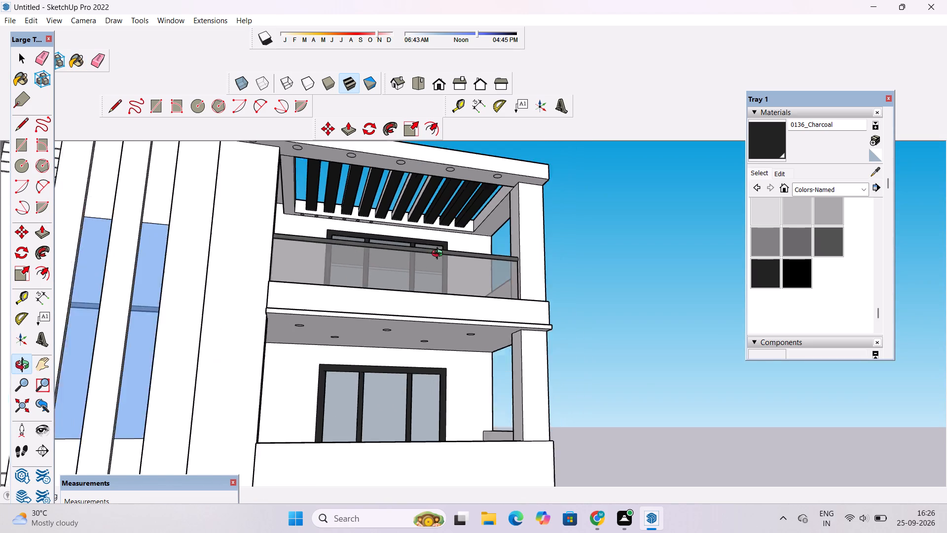
scroll(439, 255, "down", 1)
scroll(401, 190, "up", 8)
left_click_drag(357, 199, 412, 218)
left_click(412, 218)
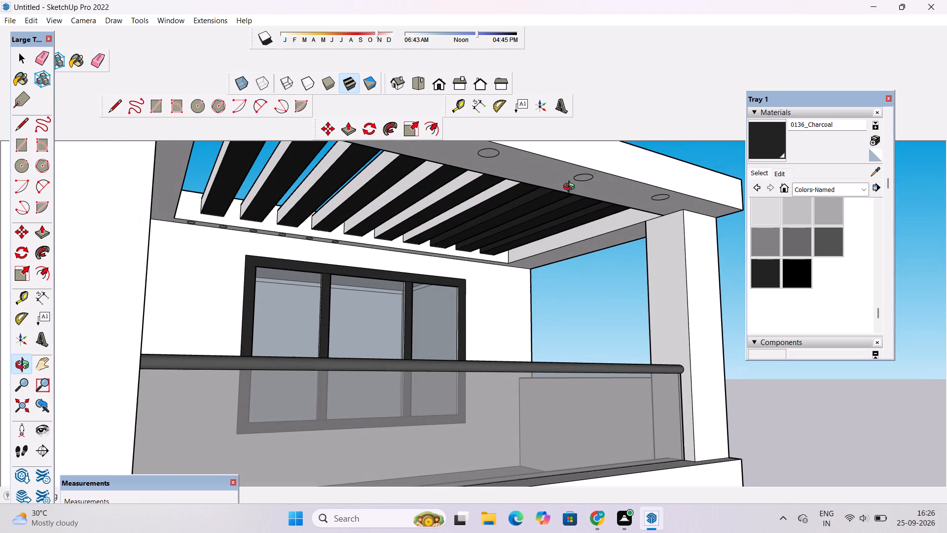
left_click(770, 144)
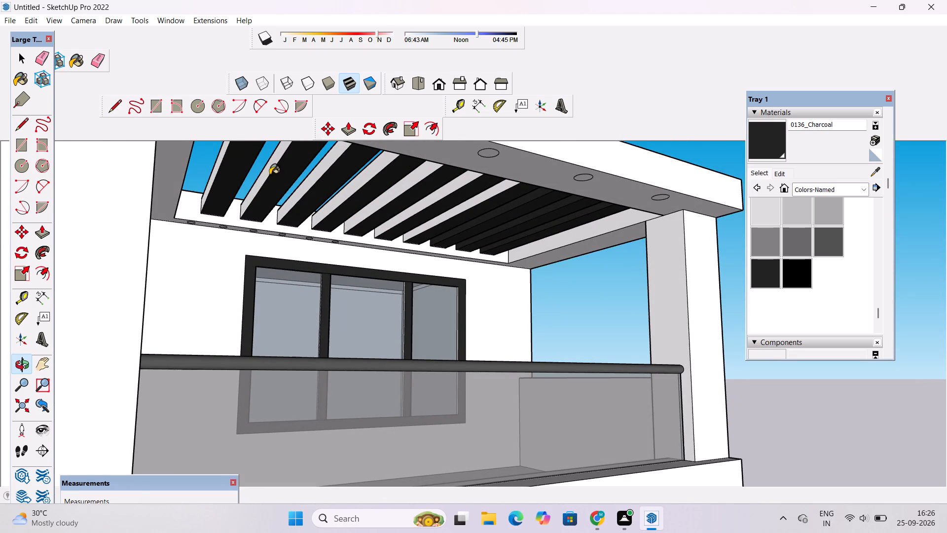
left_click(270, 175)
left_click(259, 173)
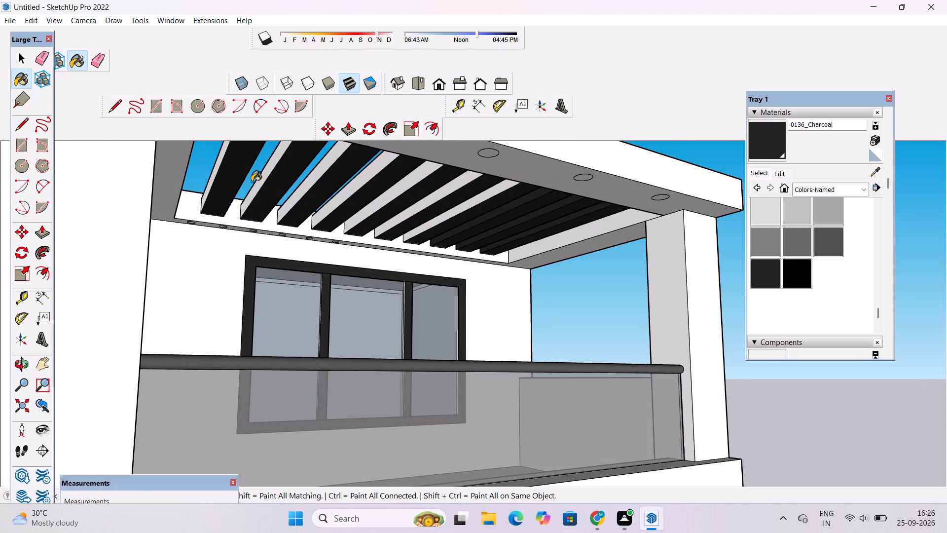
left_click(260, 183)
left_click(211, 172)
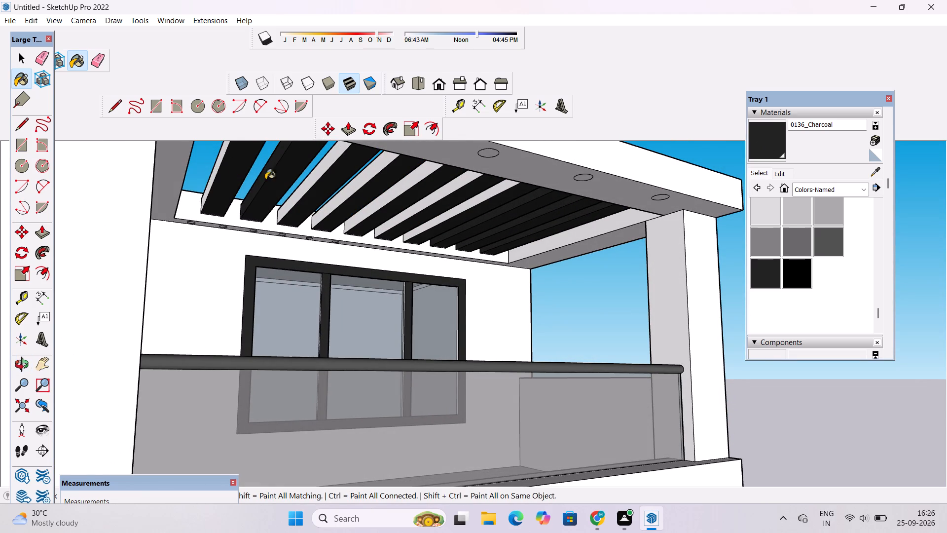
scroll(207, 172, "up", 10)
left_click(241, 187)
Paint the remaining gray side faces of the roof-opening slats towards the balcony's corner column with 0136_Charcoal.
scroll(241, 187, "down", 2)
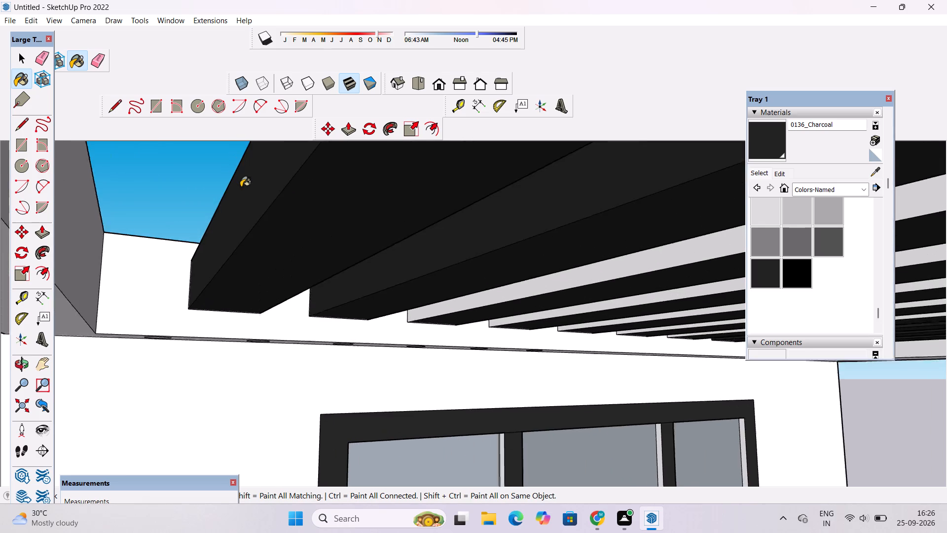
scroll(241, 187, "down", 17)
scroll(392, 204, "up", 9)
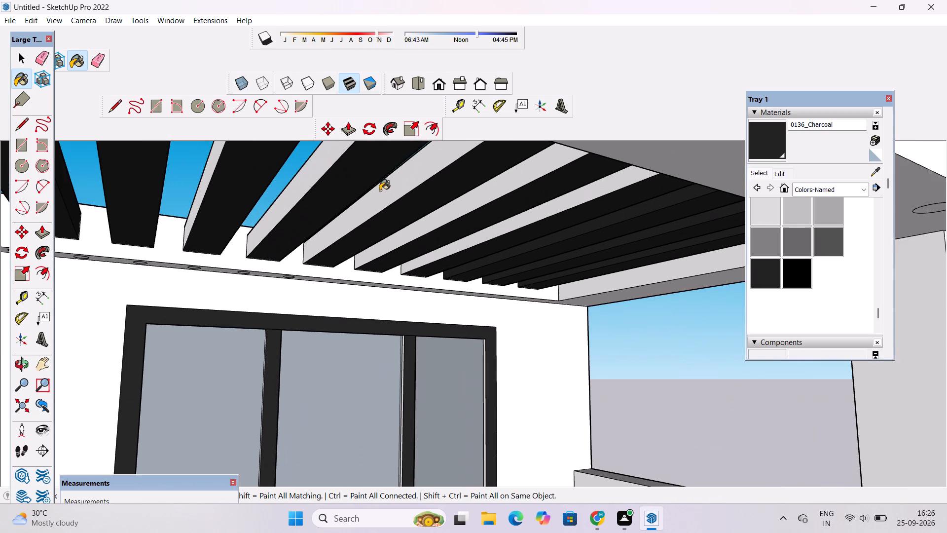
left_click(396, 194)
left_click(304, 174)
scroll(166, 164, "up", 5)
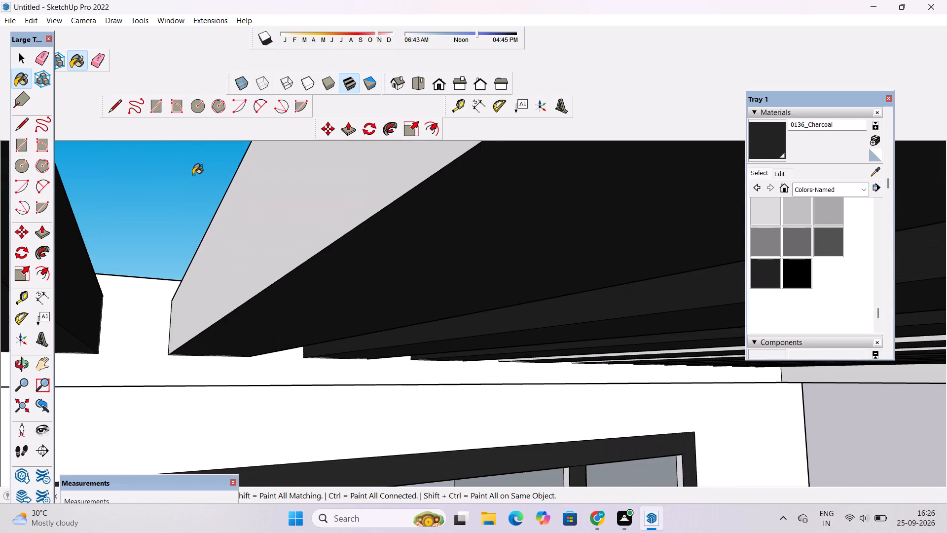
left_click(247, 216)
scroll(172, 207, "down", 13)
scroll(329, 228, "up", 8)
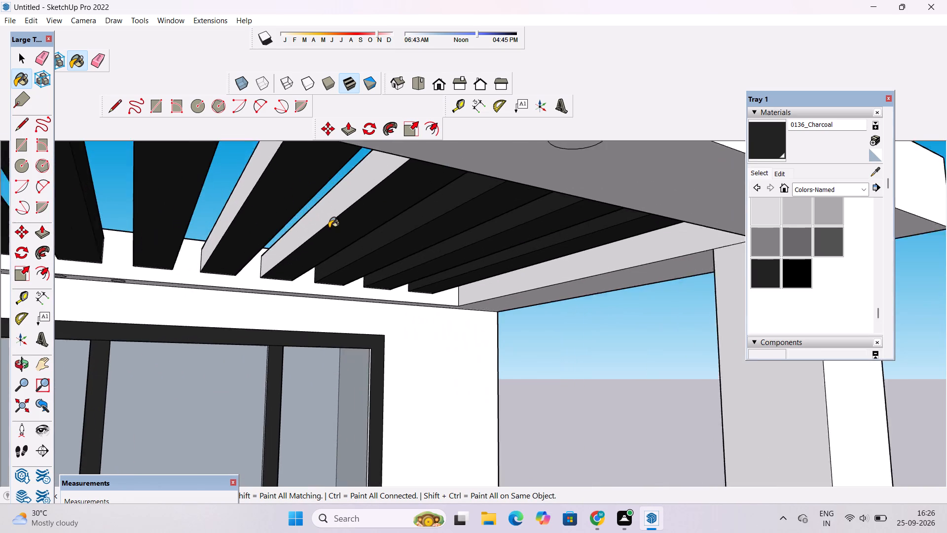
scroll(329, 228, "up", 2)
left_click(331, 212)
left_click(233, 191)
scroll(194, 201, "down", 11)
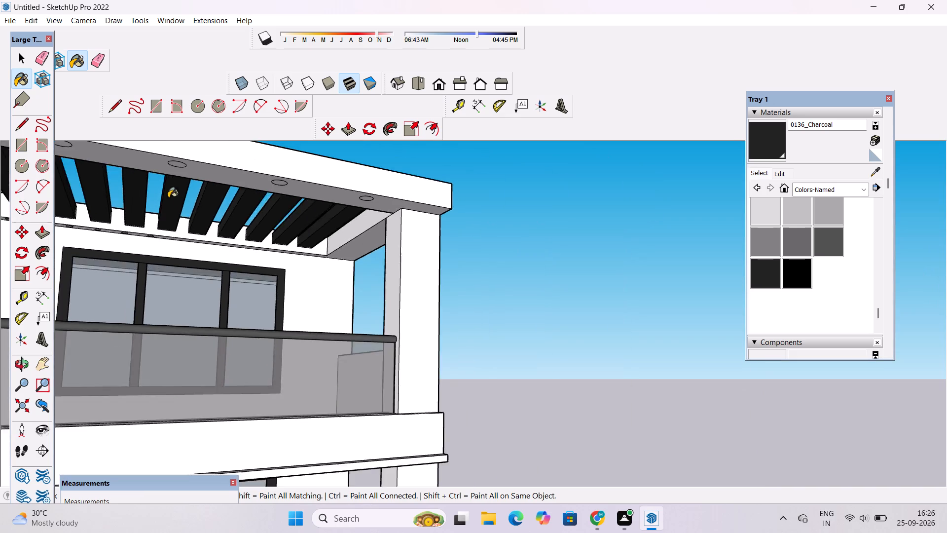
scroll(168, 198, "down", 9)
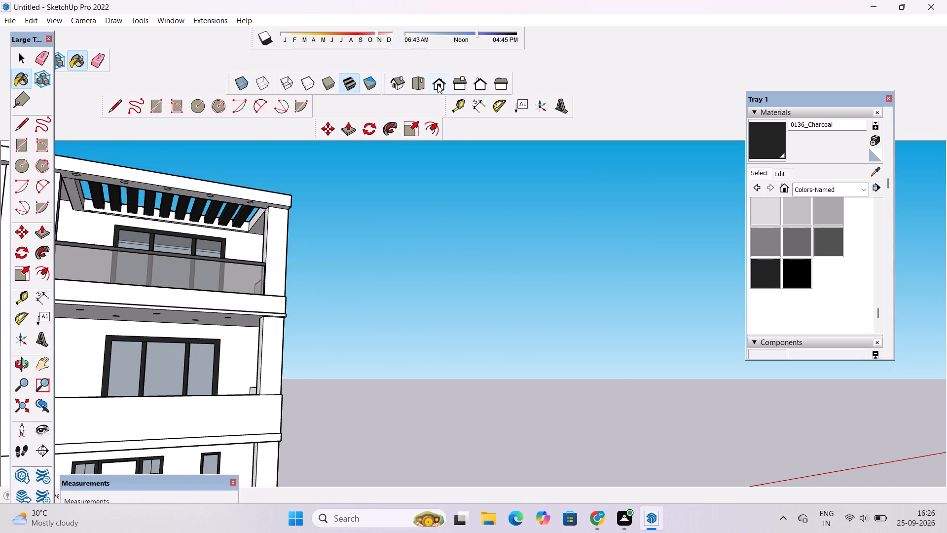
Inspect the painted slats, window frames and top balcony from the front, above and below.
left_click(21, 365)
left_click_drag(308, 267, 276, 300)
left_click_drag(272, 302, 264, 304)
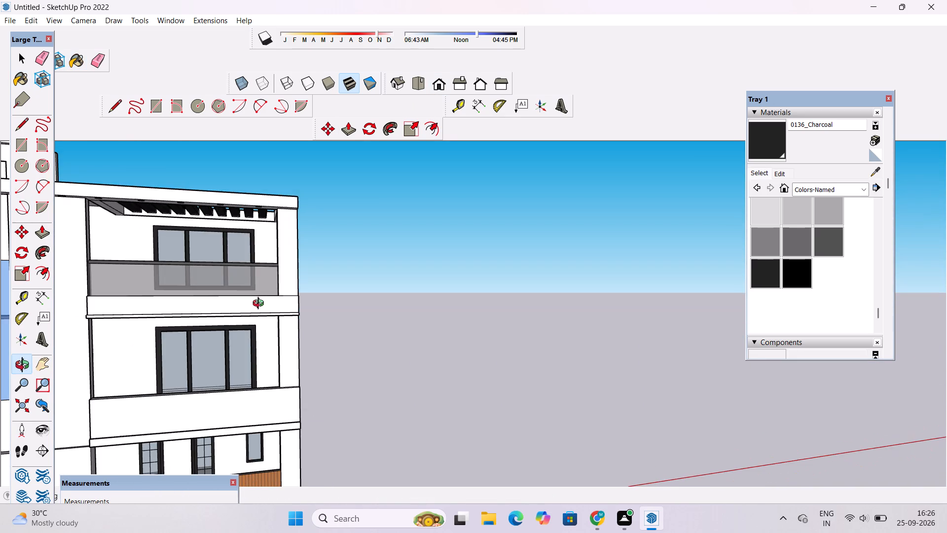
left_click_drag(258, 302, 426, 264, "shift")
scroll(401, 255, "up", 3)
left_click_drag(375, 251, 372, 222)
left_click(372, 220)
left_click_drag(369, 209, 396, 276, "shift")
scroll(392, 255, "down", 4)
left_click_drag(390, 254, 377, 388)
scroll(344, 262, "up", 3)
left_click_drag(308, 232, 363, 218)
left_click(363, 218)
left_click_drag(415, 318, 404, 238)
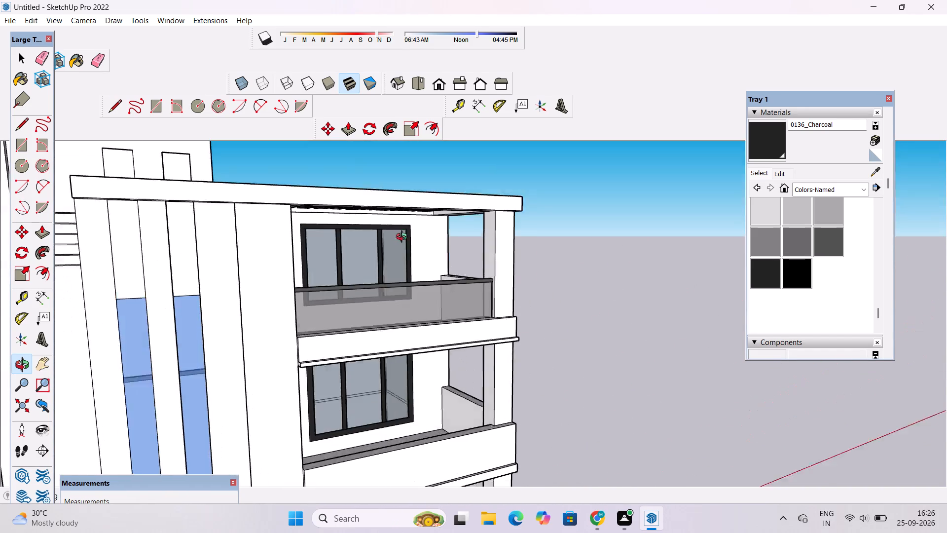
left_click_drag(404, 238, 403, 236)
left_click_drag(441, 329, 318, 320)
left_click_drag(355, 350, 368, 273)
left_click_drag(371, 348, 401, 266)
left_click_drag(394, 267, 390, 322)
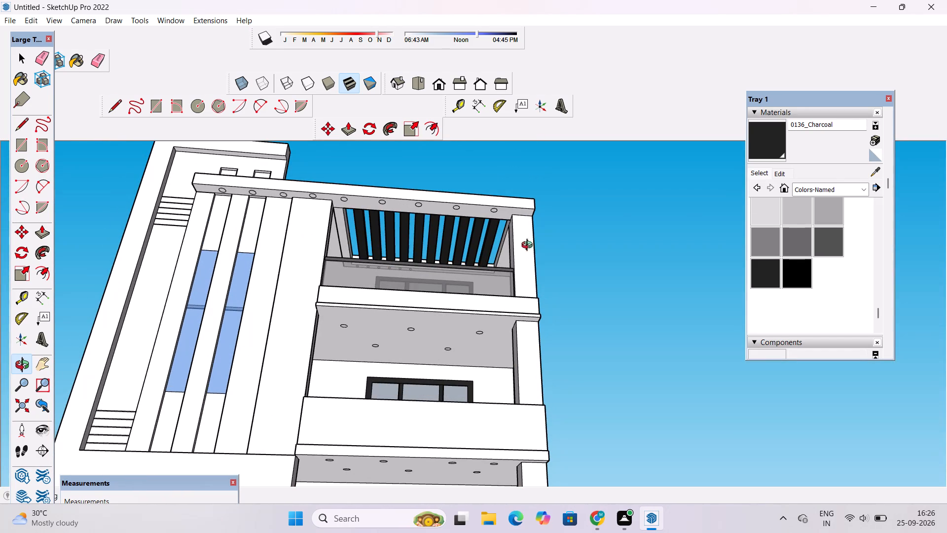
Adjust the brightness of 0136_Charcoal, trying a lighter gray before settling on a near-black shade.
left_click(784, 173)
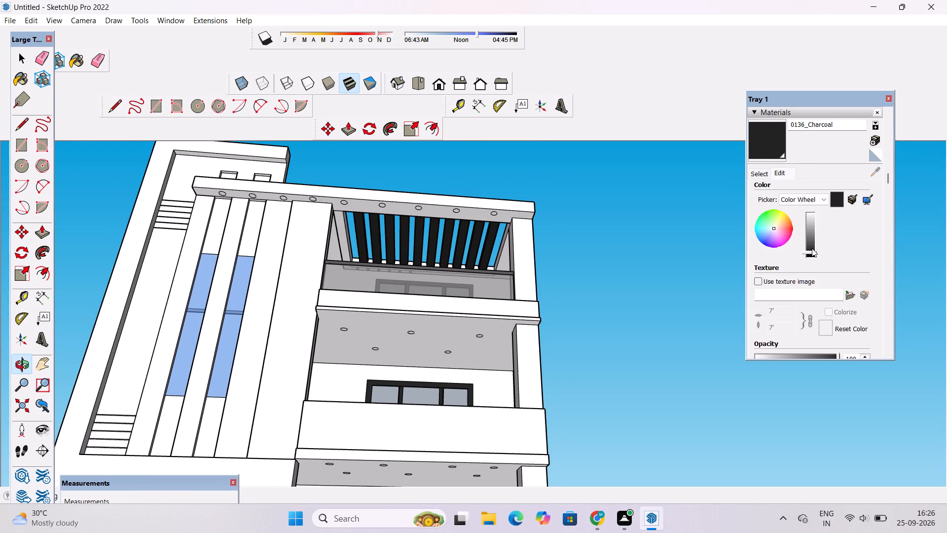
double_click(812, 248)
left_click(811, 246)
left_click(811, 241)
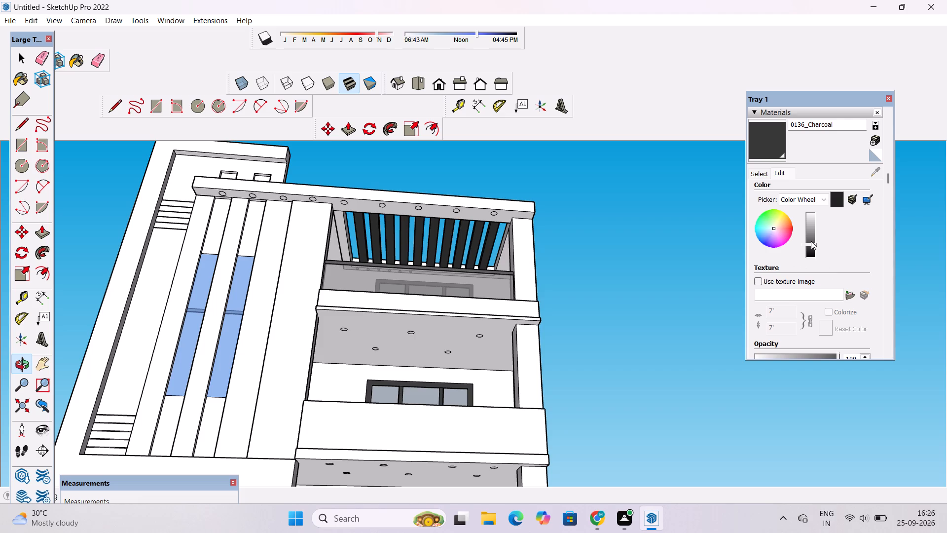
key("o")
scroll(785, 240, "down", 3)
left_click_drag(447, 232, 483, 442)
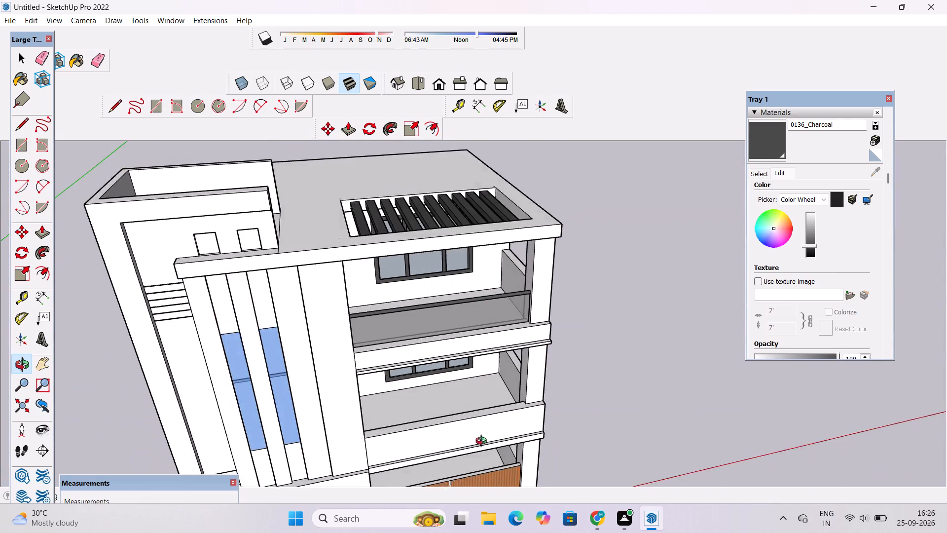
left_click_drag(483, 442, 494, 405)
scroll(427, 140, "up", 1)
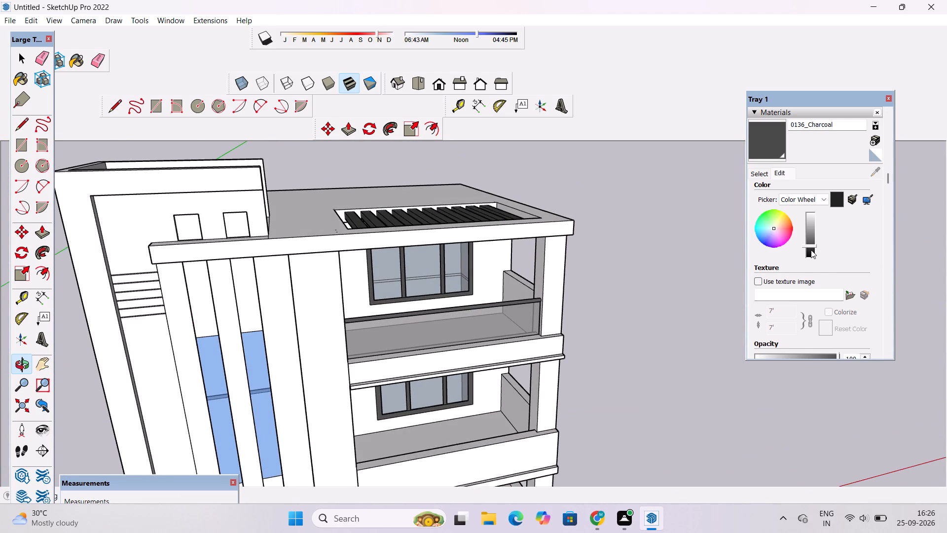
left_click(811, 250)
Examine the adjusted charcoal on the roof slats and window frames from several angles.
scroll(487, 300, "up", 4)
left_click_drag(483, 302, 479, 288)
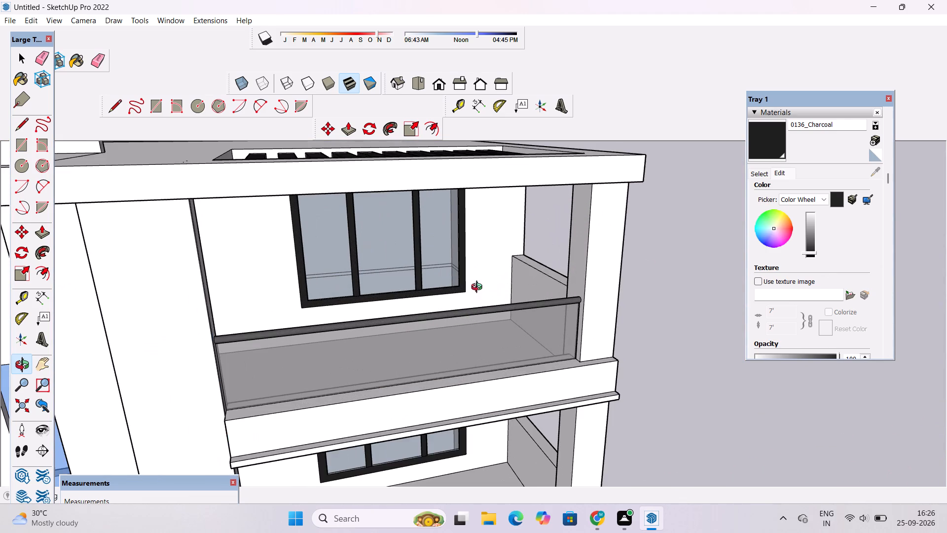
left_click_drag(479, 288, 422, 222)
left_click_drag(422, 222, 519, 379)
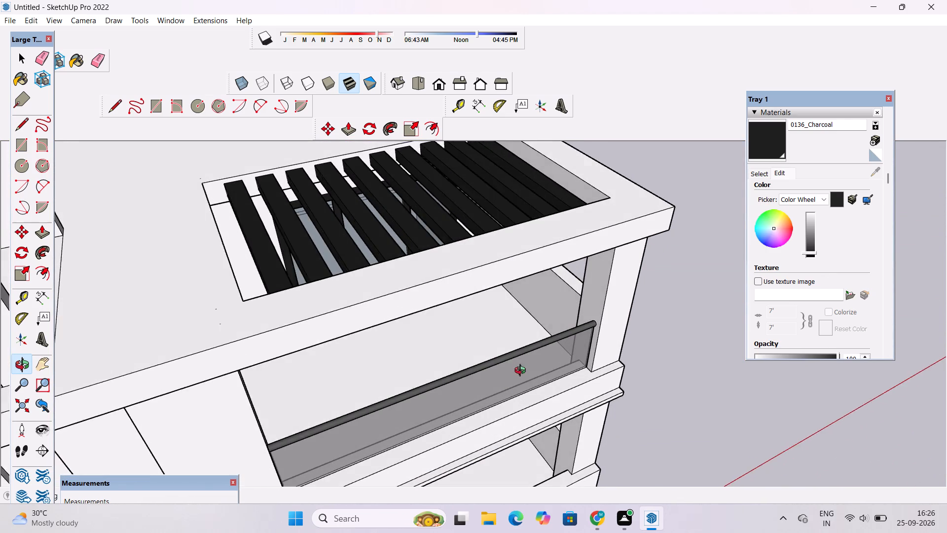
left_click_drag(523, 363, 534, 315)
left_click_drag(536, 300, 486, 200)
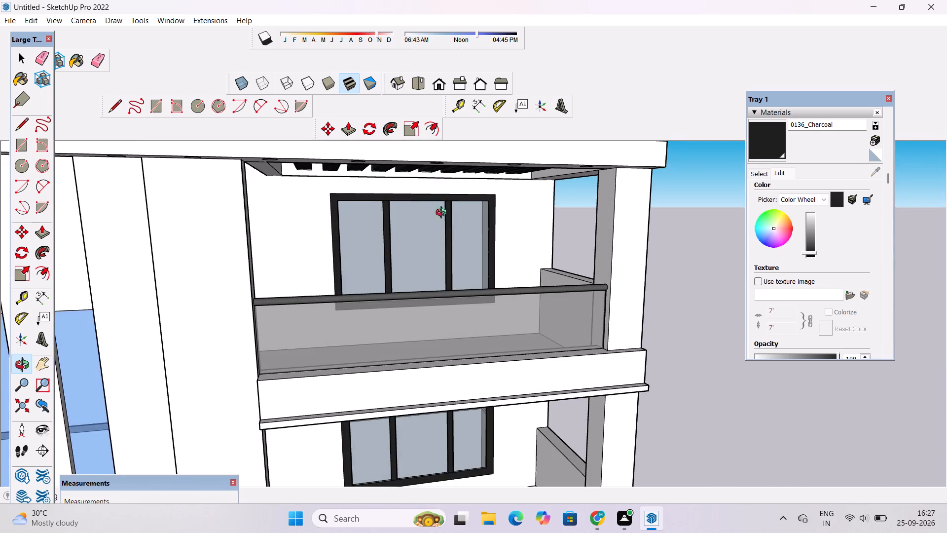
left_click_drag(482, 344, 469, 266)
left_click_drag(466, 292, 476, 392)
left_click_drag(501, 367, 486, 306)
left_click_drag(482, 310, 469, 300, "shift")
Paint the front and top faces of the top-floor balcony's parapet with Blacktop New from the Asphalt and Concrete materials.
left_click(758, 174)
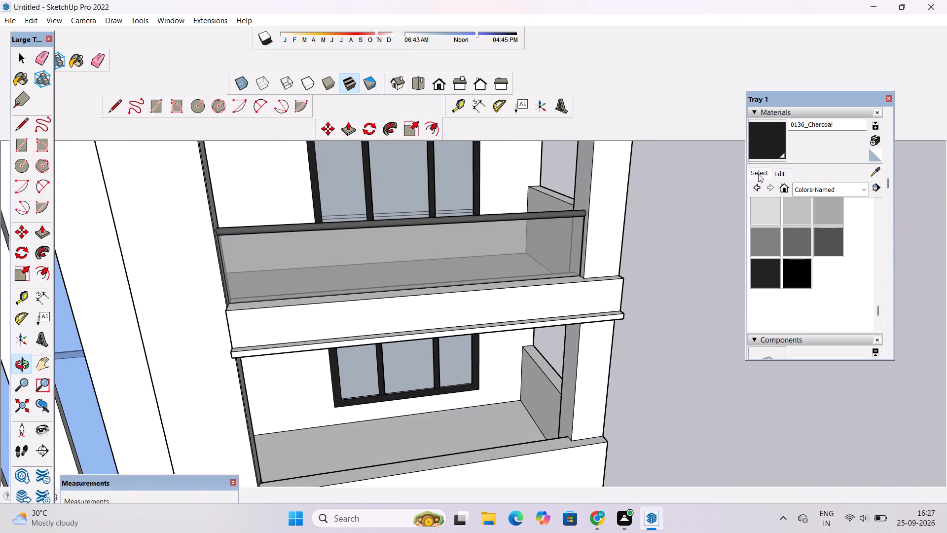
left_click(813, 187)
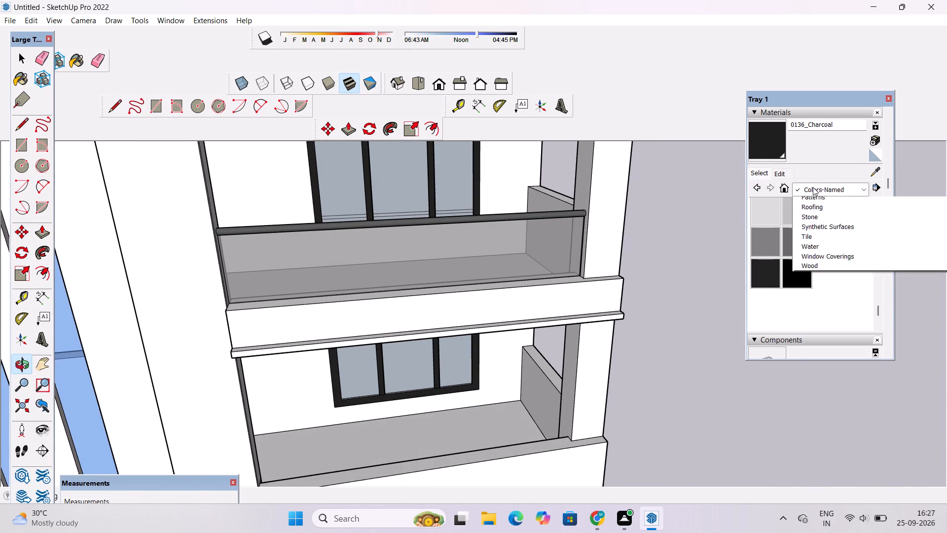
left_click(815, 211)
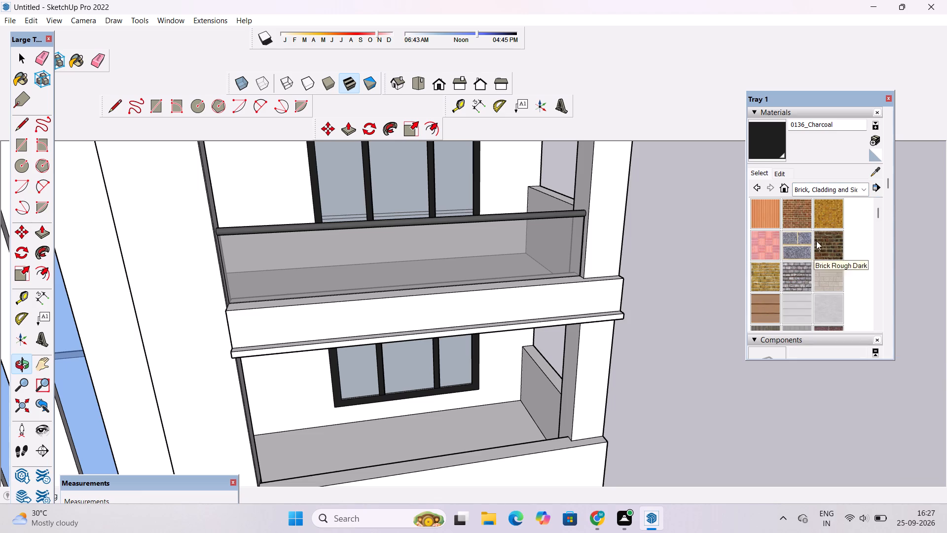
scroll(813, 252, "down", 1)
left_click(817, 190)
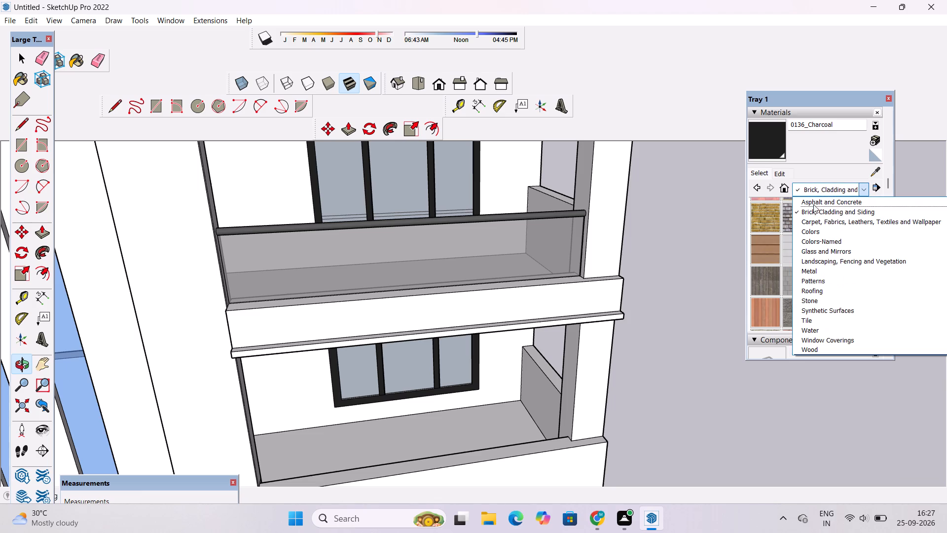
left_click(823, 202)
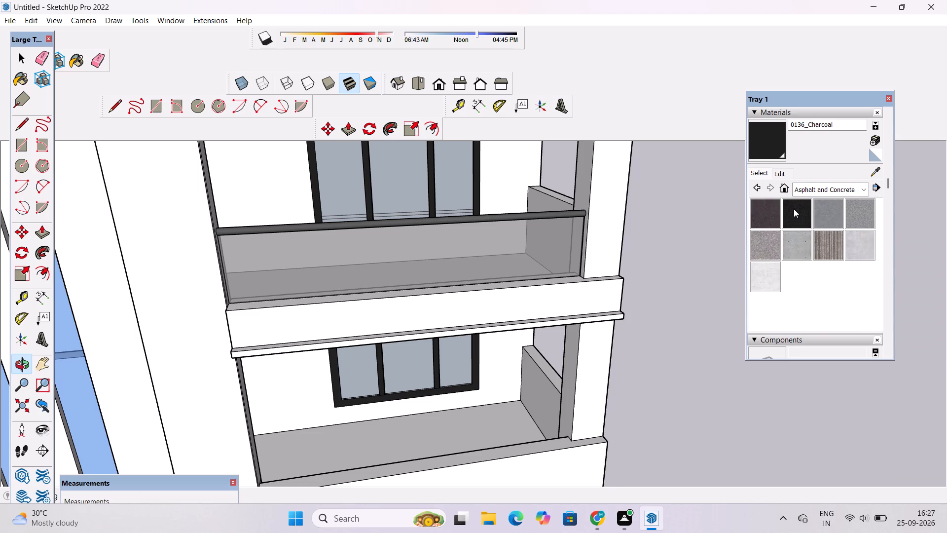
left_click(794, 209)
left_click(529, 301)
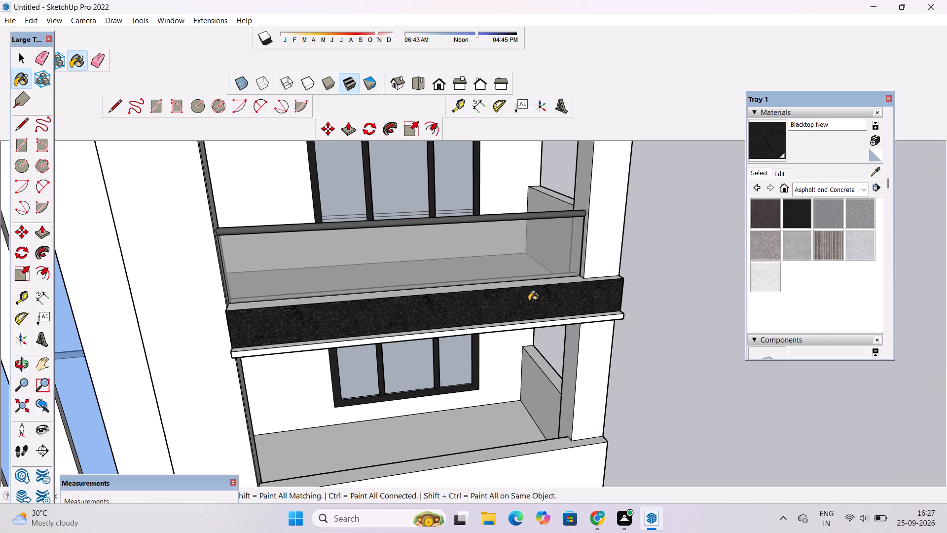
scroll(504, 296, "up", 8)
left_click(537, 265)
scroll(470, 266, "down", 2)
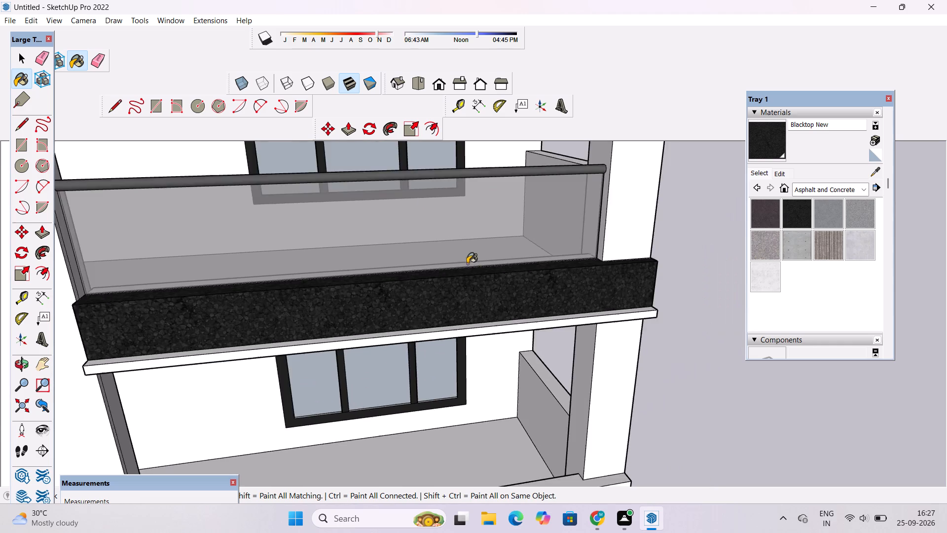
Paint the end face of the top-floor balcony's parapet at the house's outer corner with Blacktop New.
scroll(467, 264, "down", 11)
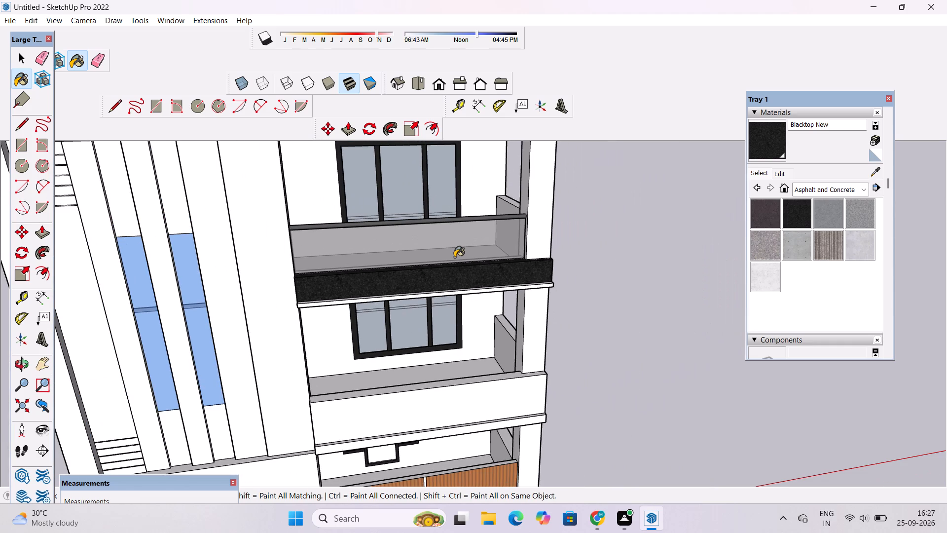
scroll(454, 257, "down", 1)
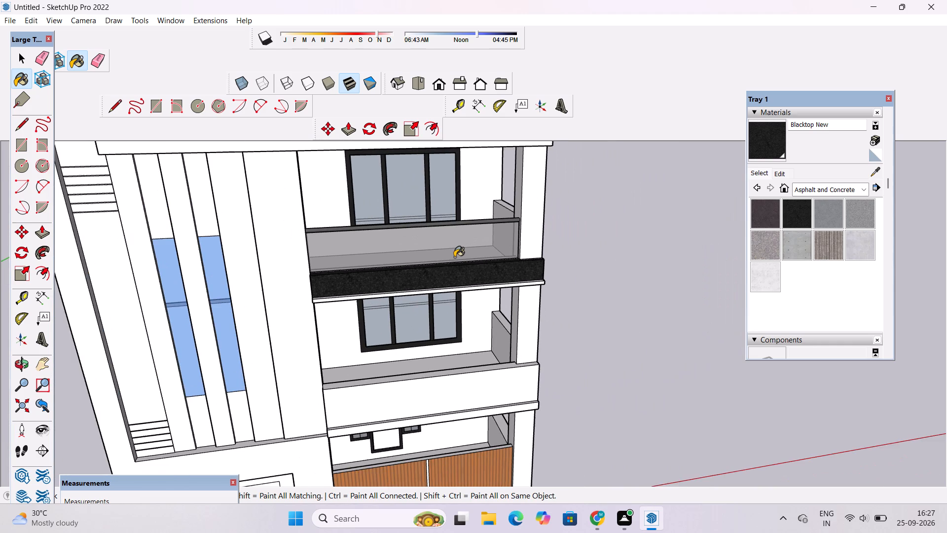
scroll(454, 257, "down", 2)
scroll(454, 257, "up", 1)
key("o")
scroll(454, 257, "down", 3)
left_click_drag(549, 301, 428, 304)
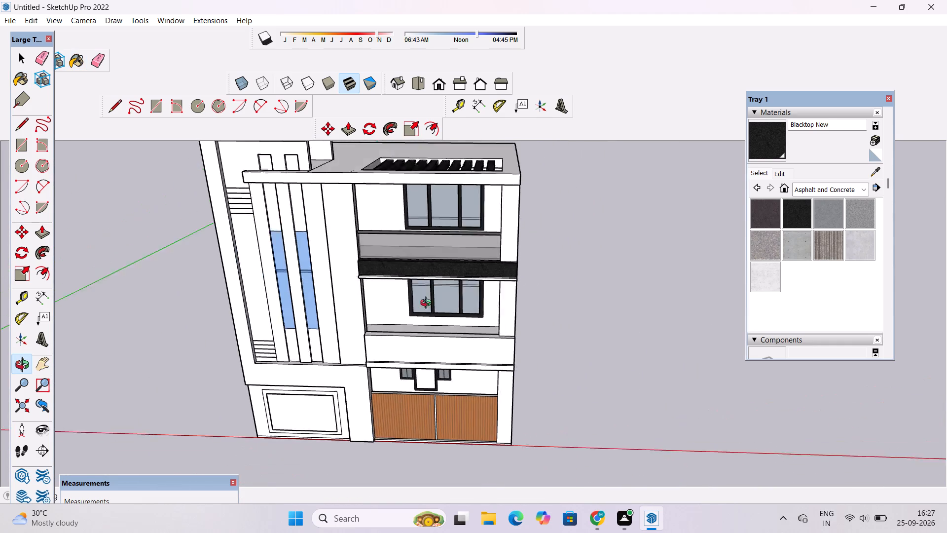
left_click_drag(428, 304, 357, 293)
scroll(505, 264, "up", 7)
left_click_drag(542, 284, 411, 340)
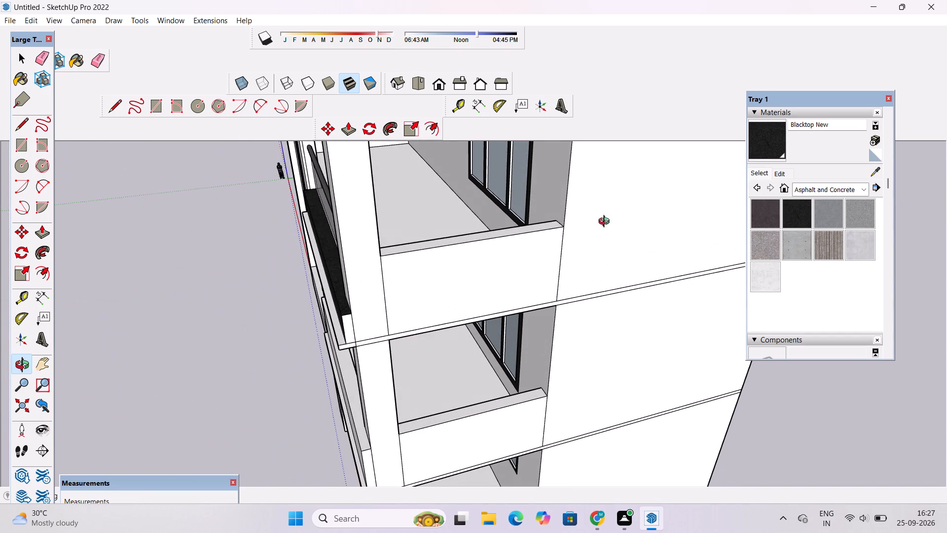
left_click_drag(769, 139, 743, 144)
left_click(781, 147)
left_click_drag(344, 319, 339, 321)
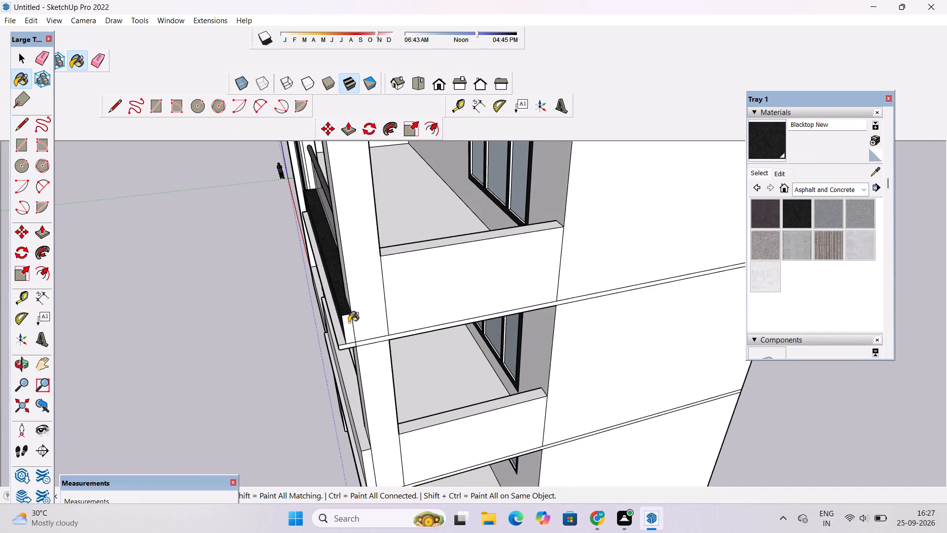
left_click(348, 322)
Paint the parapet's opposite end face, beside the vertical slats, with Blacktop New.
key("o")
scroll(426, 282, "down", 7)
left_click_drag(372, 333, 525, 274)
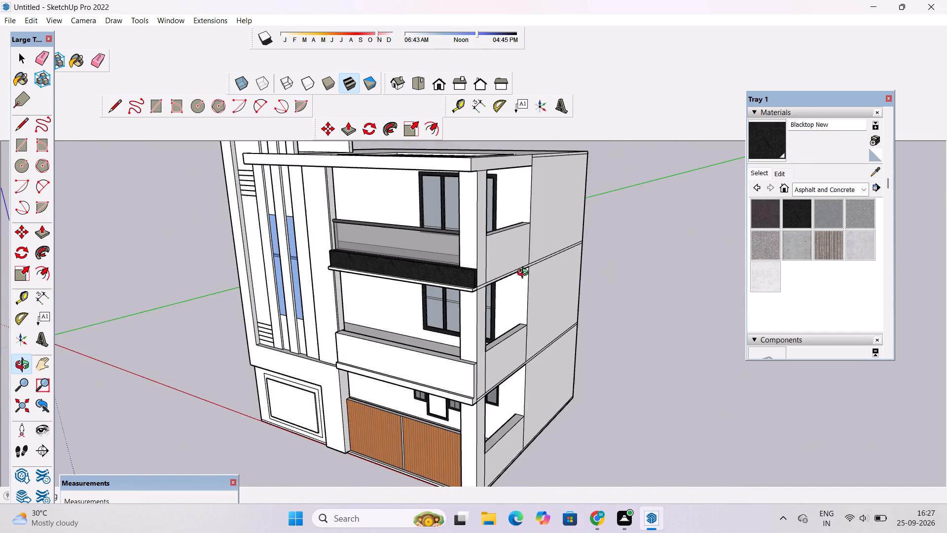
scroll(525, 273, "down", 1)
left_click_drag(434, 303, 613, 321)
scroll(387, 276, "up", 4)
left_click_drag(340, 300, 487, 296)
scroll(430, 321, "up", 3)
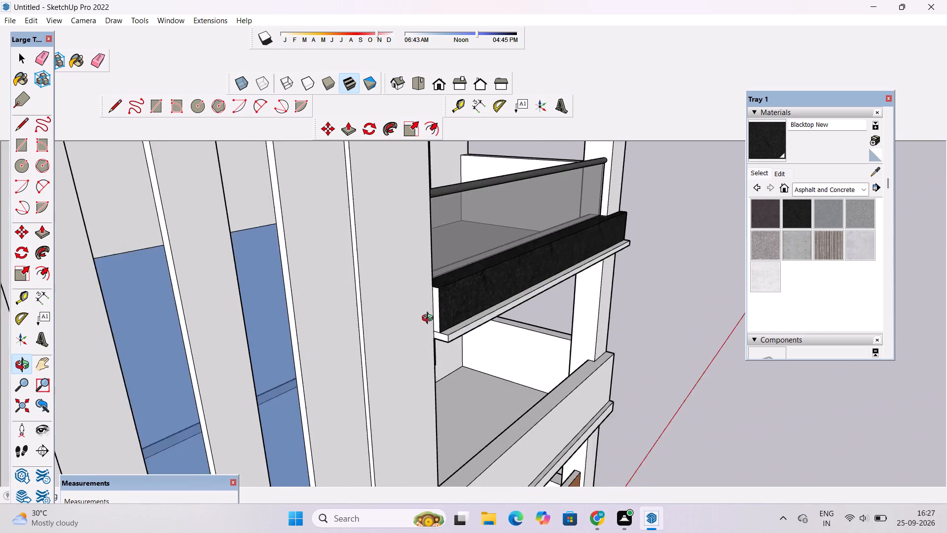
scroll(430, 319, "up", 6)
left_click_drag(443, 316, 385, 266, "shift")
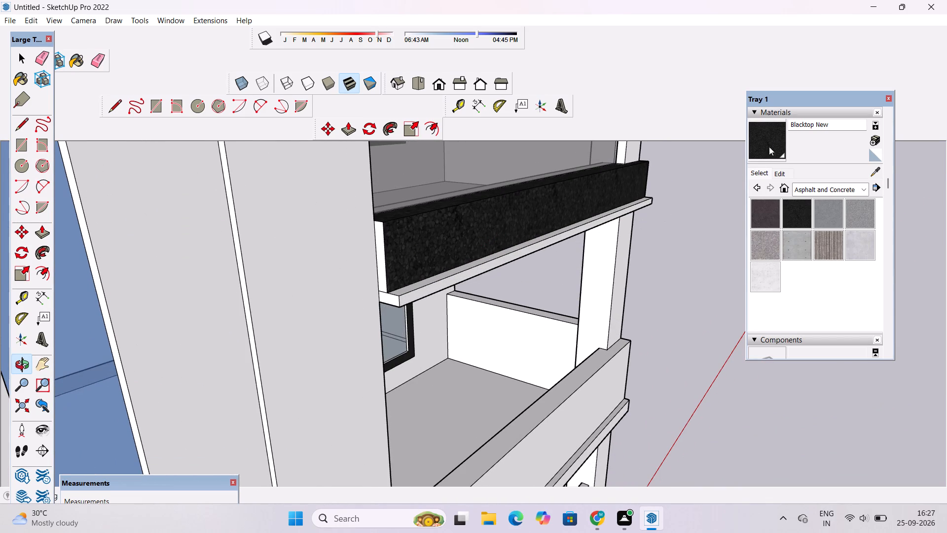
left_click_drag(773, 142, 762, 144)
left_click(378, 250)
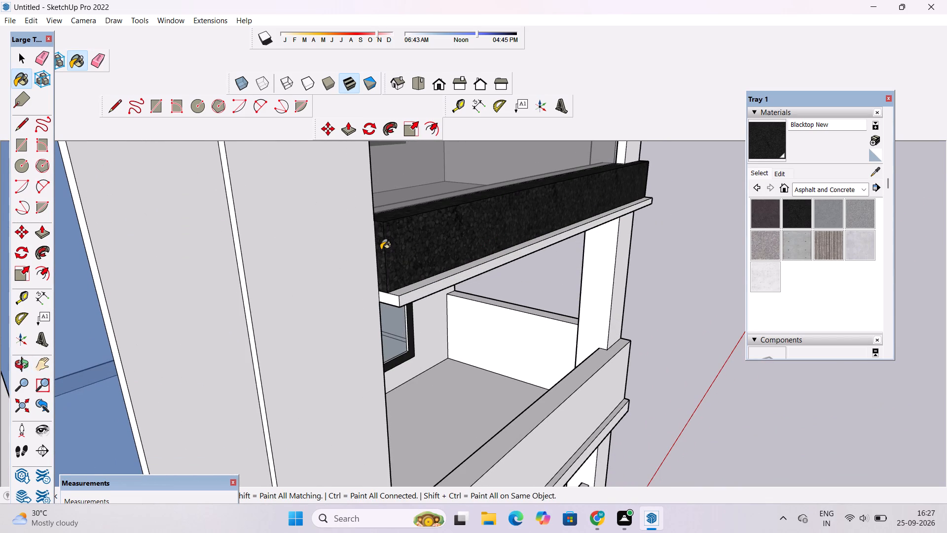
Examine the front facade with the painted top-floor parapet from above, straight on and below.
key("o")
scroll(381, 250, "down", 12)
left_click_drag(579, 226, 467, 223)
left_click_drag(462, 259, 439, 221)
scroll(439, 220, "down", 2)
left_click_drag(467, 223, 418, 209)
left_click_drag(418, 209, 401, 323)
scroll(413, 275, "down", 4, "shift")
left_click_drag(429, 311, 426, 257)
left_click_drag(425, 345, 445, 257, "shift")
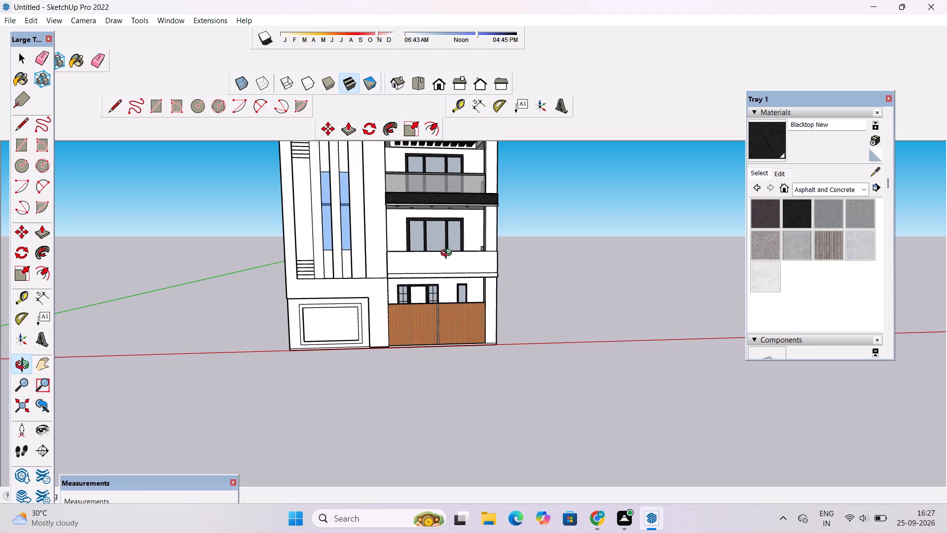
left_click_drag(458, 225, 457, 251)
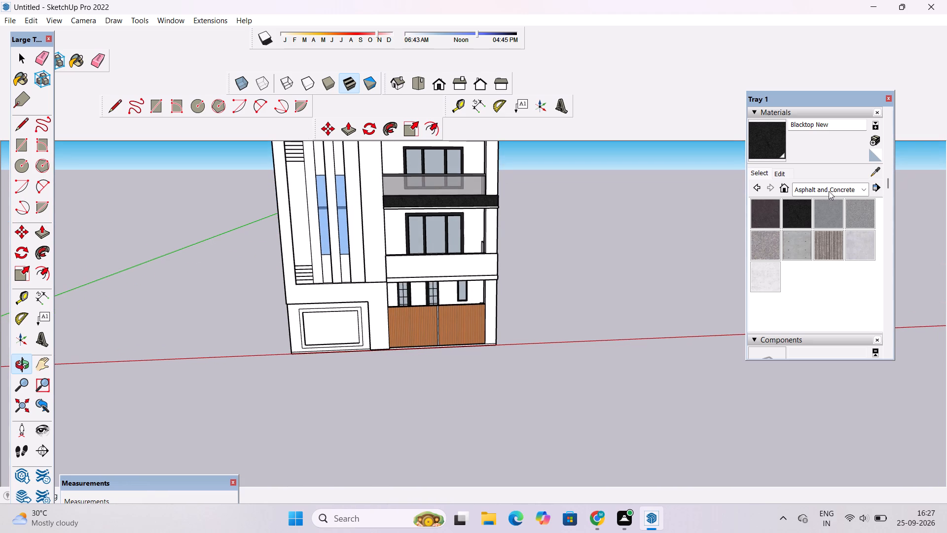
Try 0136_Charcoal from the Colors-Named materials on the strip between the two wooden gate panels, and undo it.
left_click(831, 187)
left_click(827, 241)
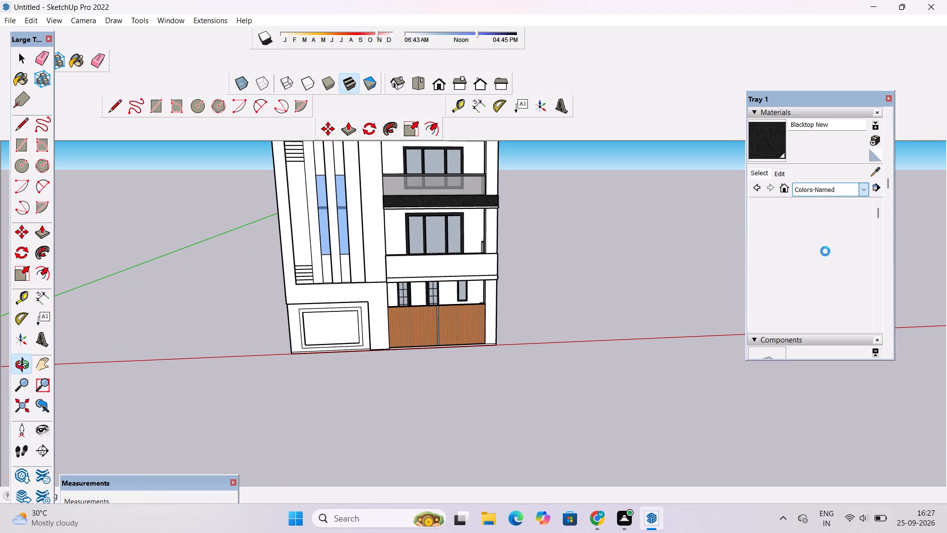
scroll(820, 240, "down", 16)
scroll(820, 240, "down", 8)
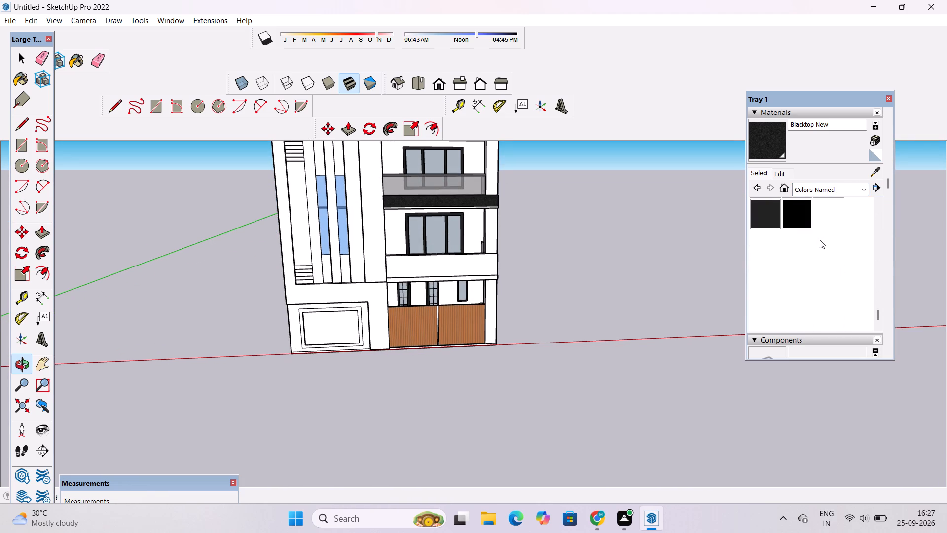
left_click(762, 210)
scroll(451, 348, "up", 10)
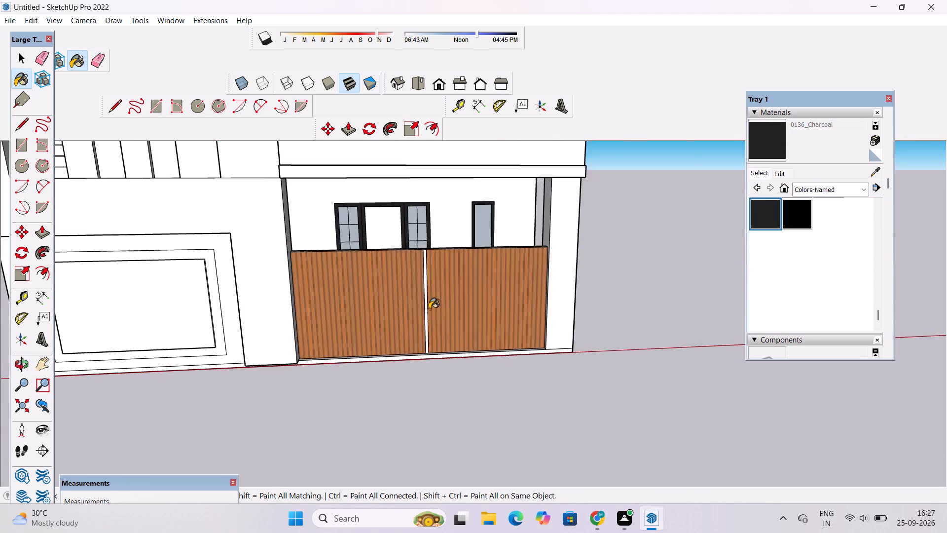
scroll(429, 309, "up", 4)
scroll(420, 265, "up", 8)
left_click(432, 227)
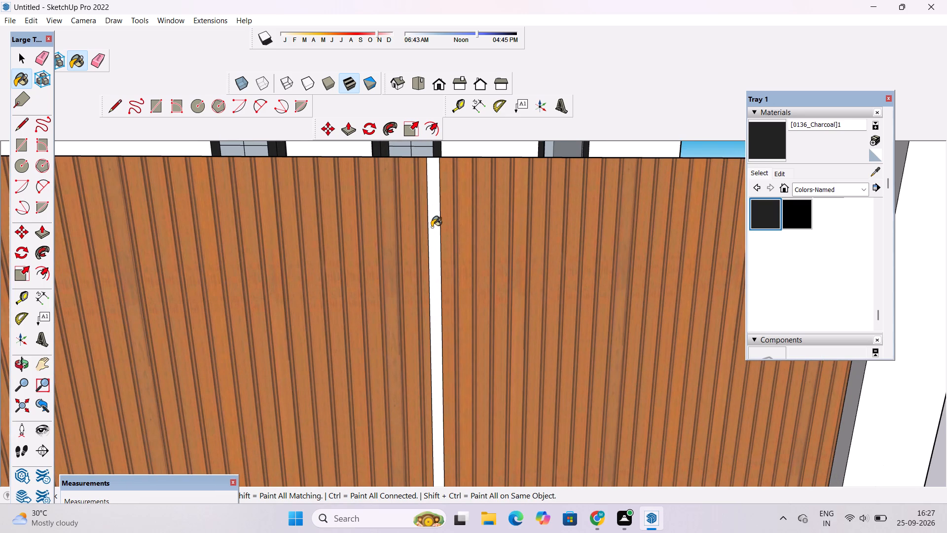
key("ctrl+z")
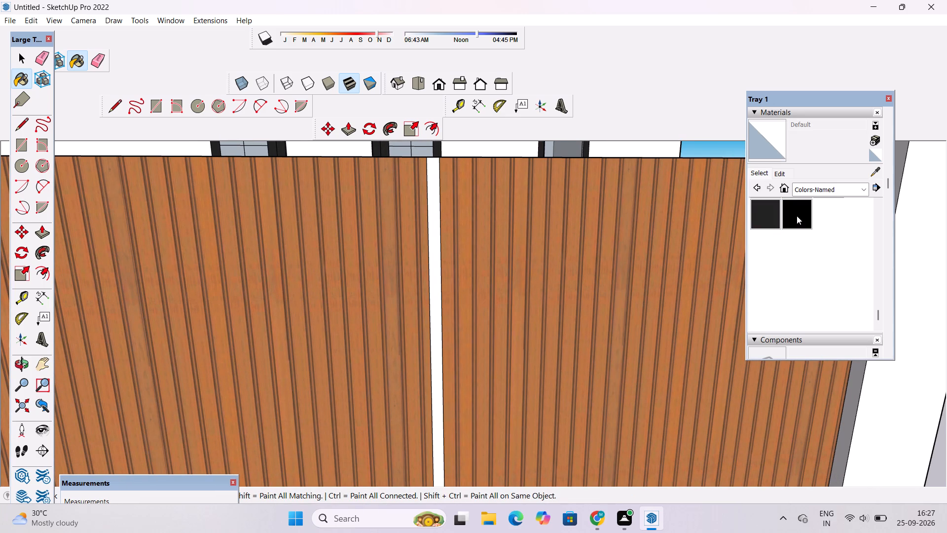
Paint the vertical strip between the two wooden gate panels with 0137_Black.
left_click_drag(797, 215, 792, 215)
left_click(429, 190)
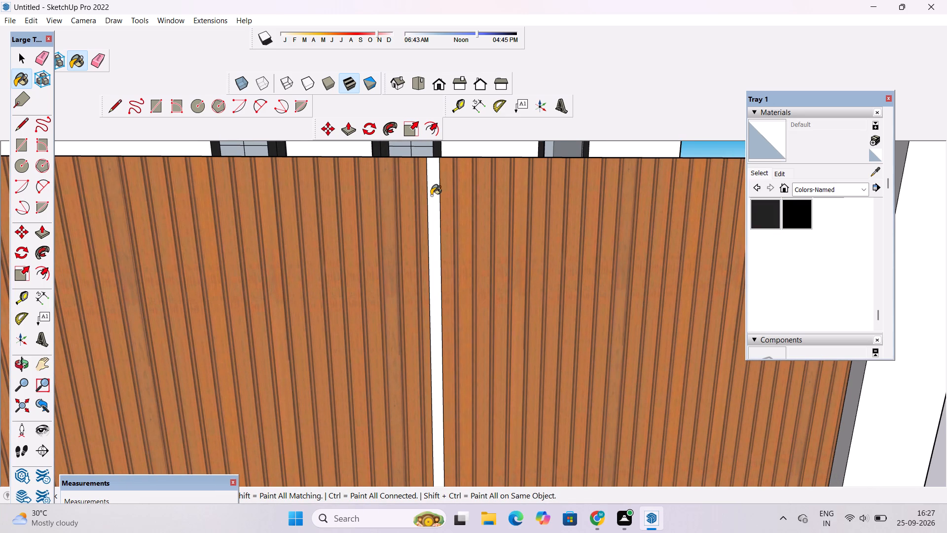
left_click(433, 195)
left_click(794, 213)
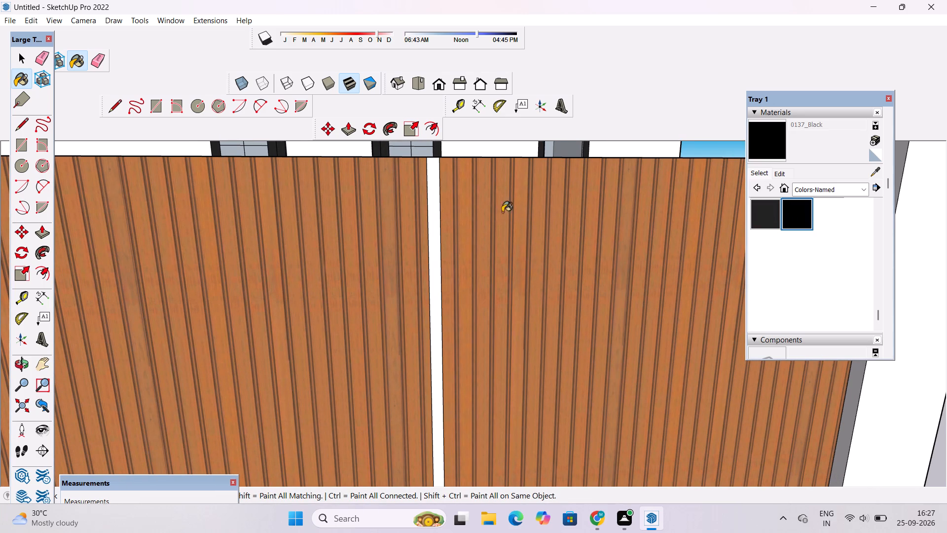
left_click(433, 188)
Paint the top face of the wooden gate with 0137_Black.
key("o")
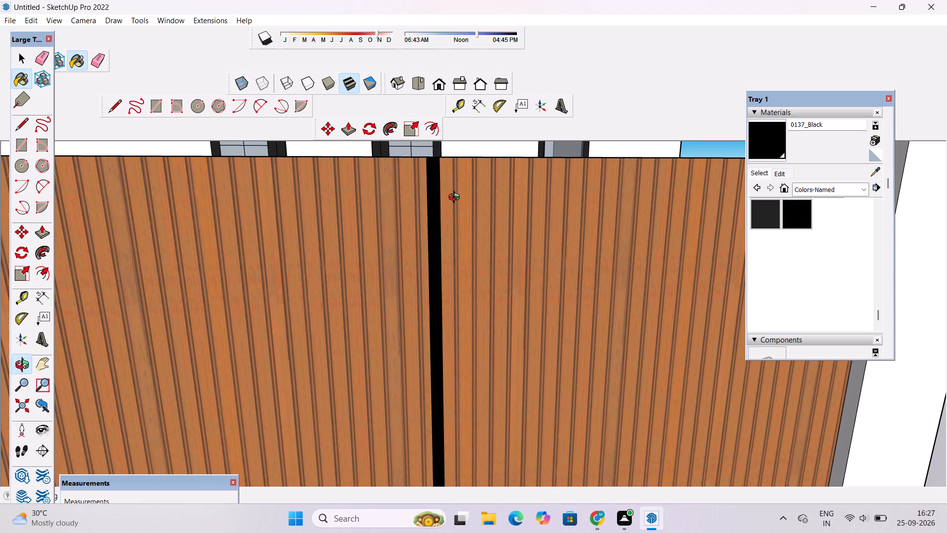
scroll(456, 198, "down", 4)
left_click_drag(458, 203, 452, 329)
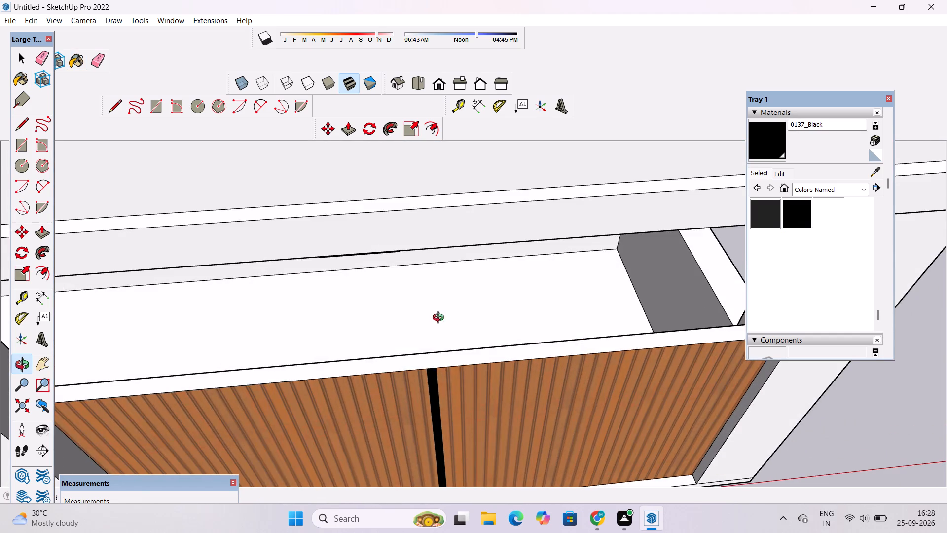
left_click_drag(444, 319, 491, 220, "shift")
left_click_drag(494, 238, 478, 283)
left_click_drag(796, 212, 794, 212)
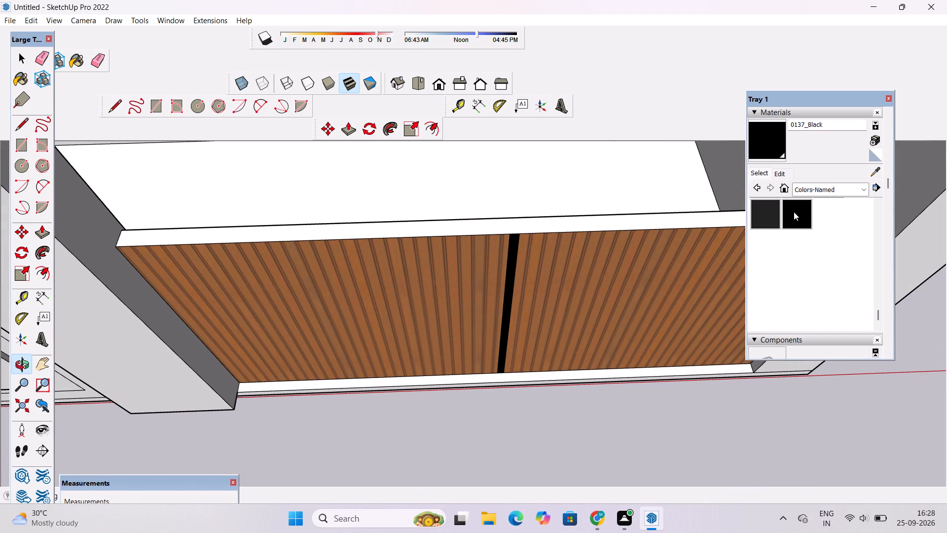
left_click_drag(794, 212, 783, 212)
scroll(622, 208, "up", 3)
left_click(793, 221)
left_click(612, 232)
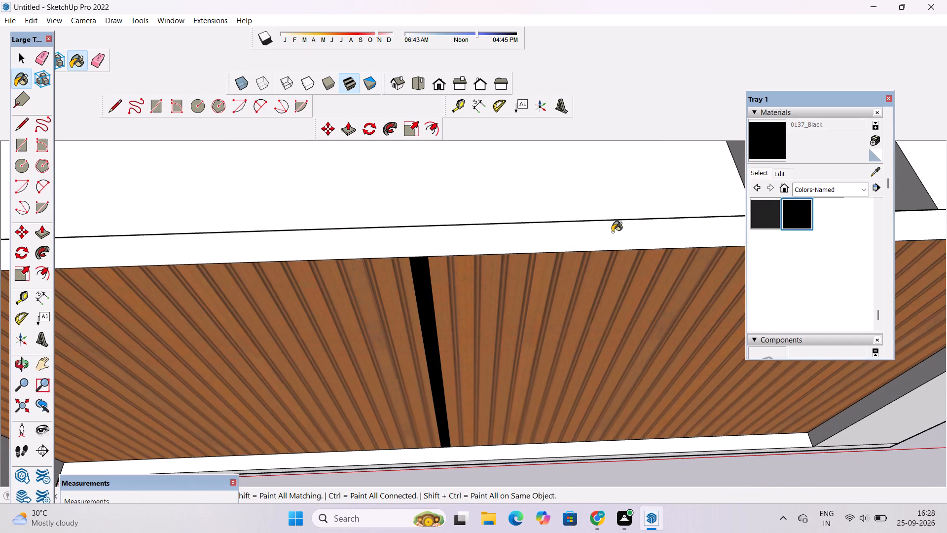
Inspect the painted gate and the whole front facade from several angles and distances.
scroll(523, 204, "down", 14)
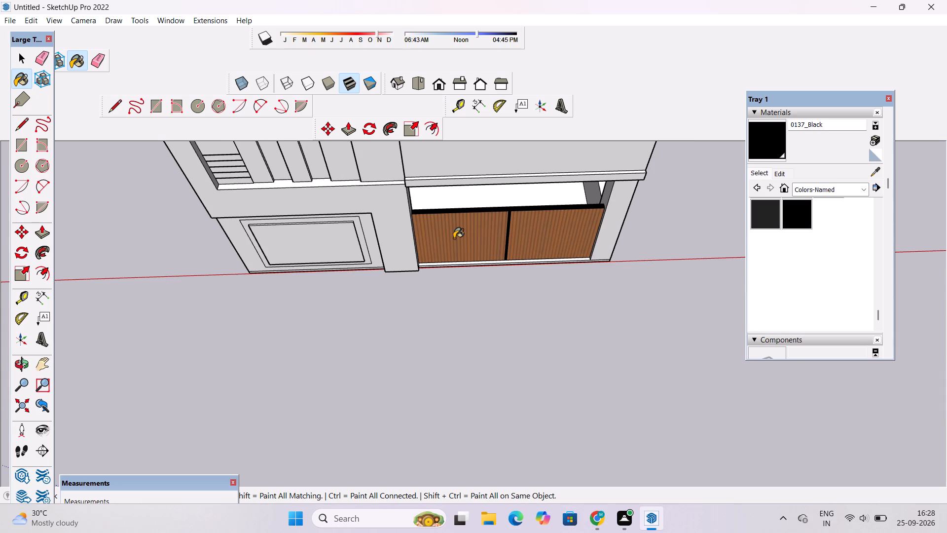
key("o")
left_click_drag(460, 275, 494, 172)
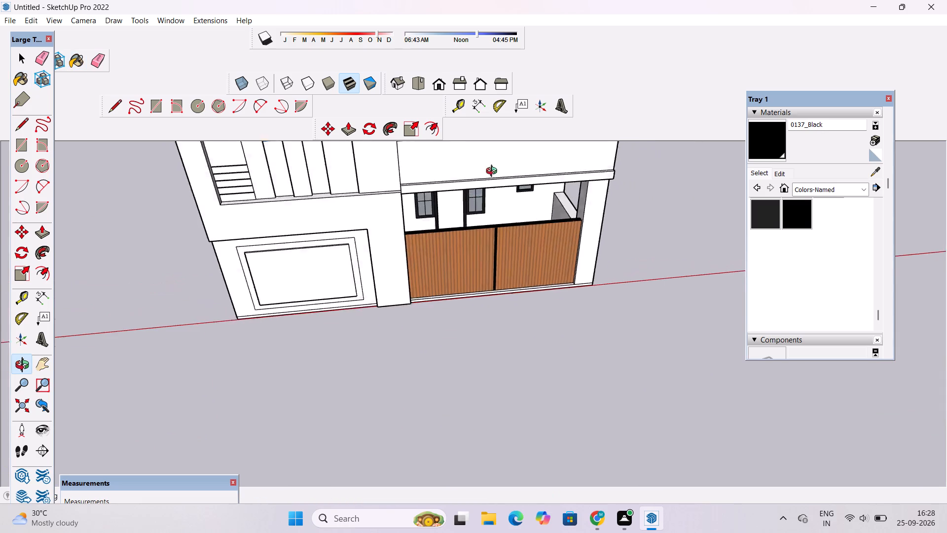
left_click_drag(494, 172, 495, 165)
left_click_drag(467, 199, 520, 292, "shift")
scroll(530, 273, "down", 4)
left_click_drag(521, 269, 499, 220)
left_click_drag(498, 220, 446, 220)
scroll(446, 218, "down", 6, "shift")
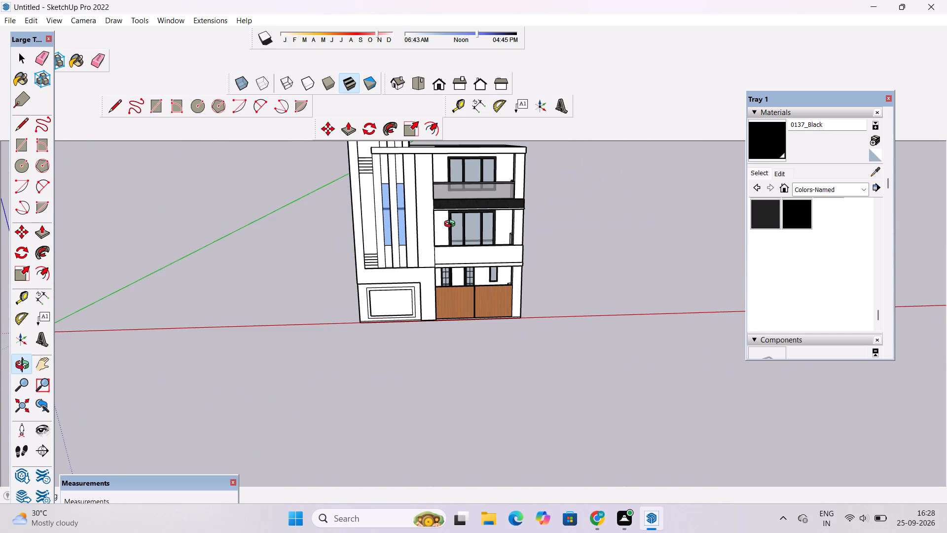
left_click_drag(453, 226, 484, 244, "shift")
left_click_drag(481, 237, 408, 213)
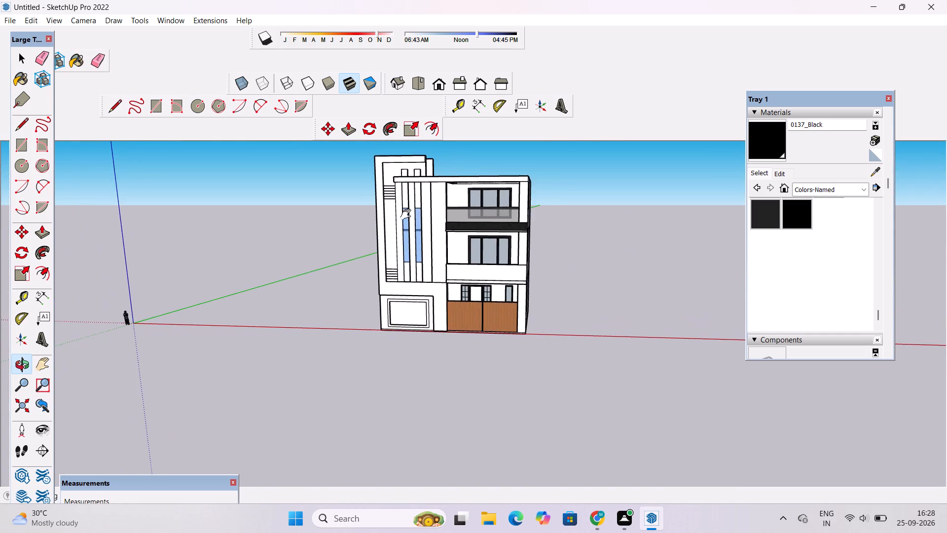
left_click_drag(415, 225, 398, 232, "shift")
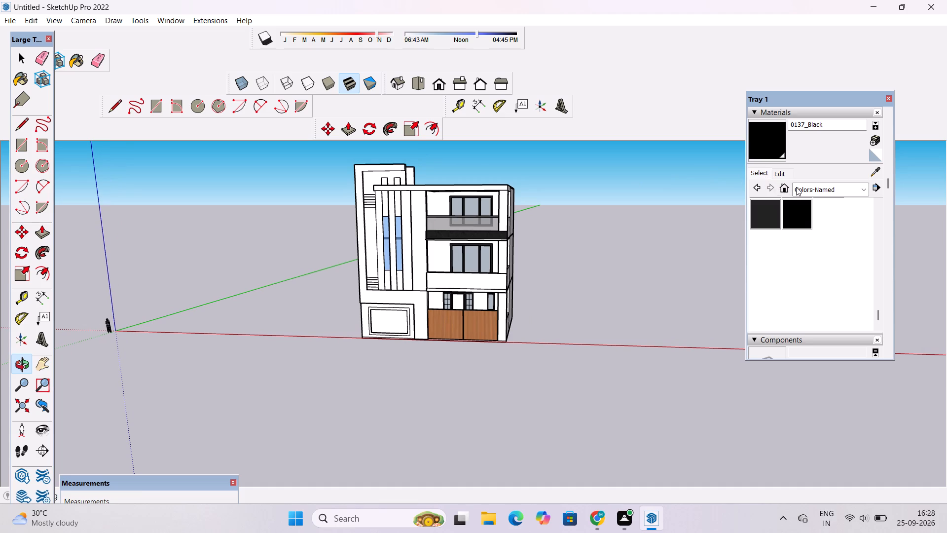
Pick Granite Dark Gray from the Stone materials.
left_click(804, 188)
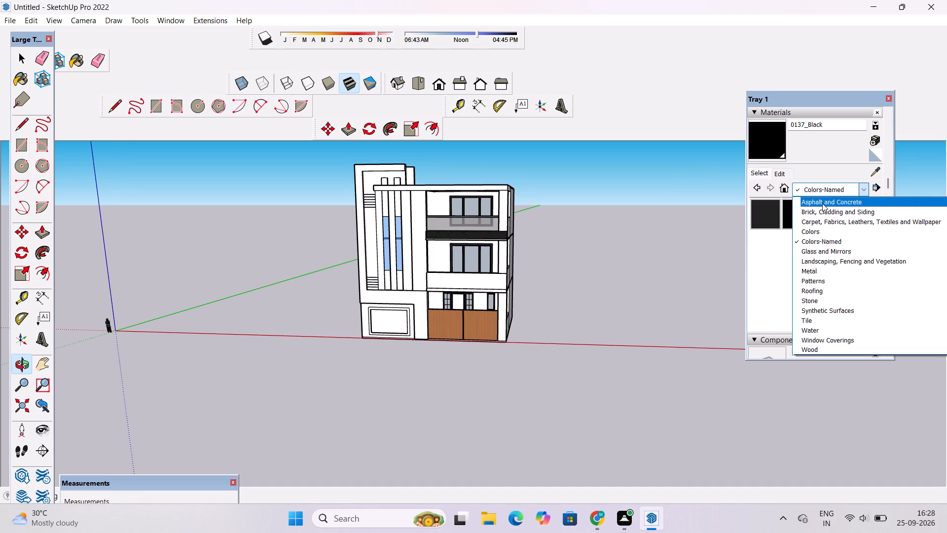
left_click_drag(801, 288, 803, 296)
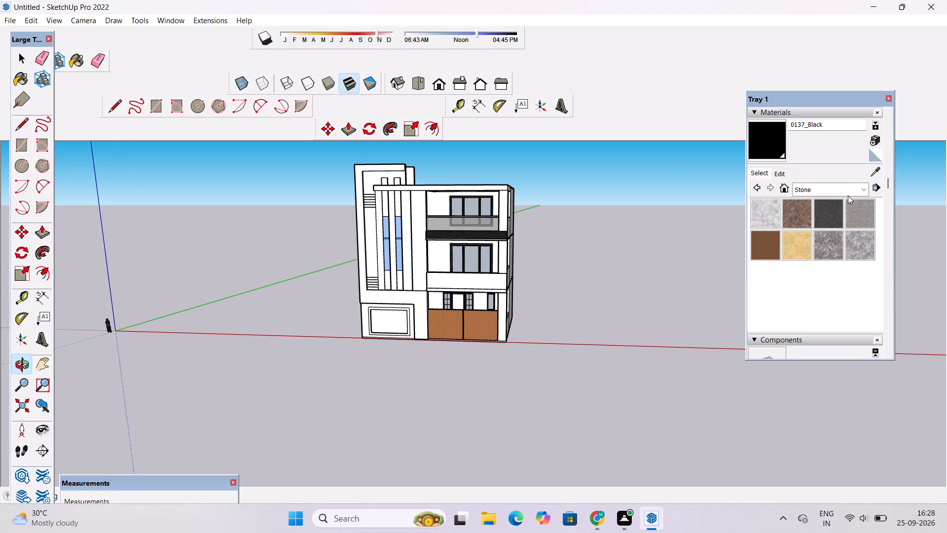
left_click(825, 211)
Draw a rectangle on the porch floor against the wall, centred in front of the ground-floor door and wider than its frame.
scroll(461, 292, "up", 4)
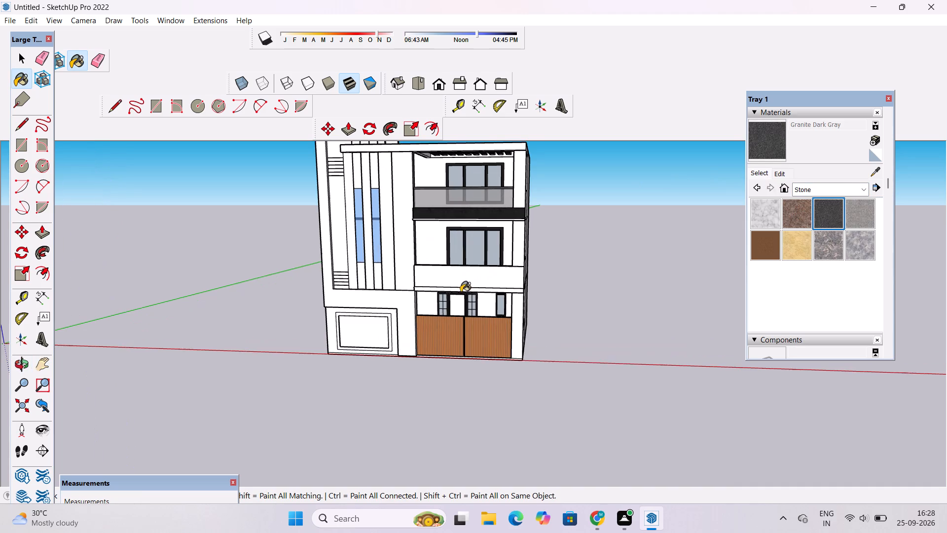
key("o")
left_click_drag(476, 308, 484, 397)
scroll(480, 324, "up", 5)
left_click_drag(480, 343, 480, 385)
left_click_drag(468, 346, 535, 338, "shift")
left_click(535, 338, "shift")
scroll(529, 333, "up", 3)
left_click_drag(548, 296, 561, 265)
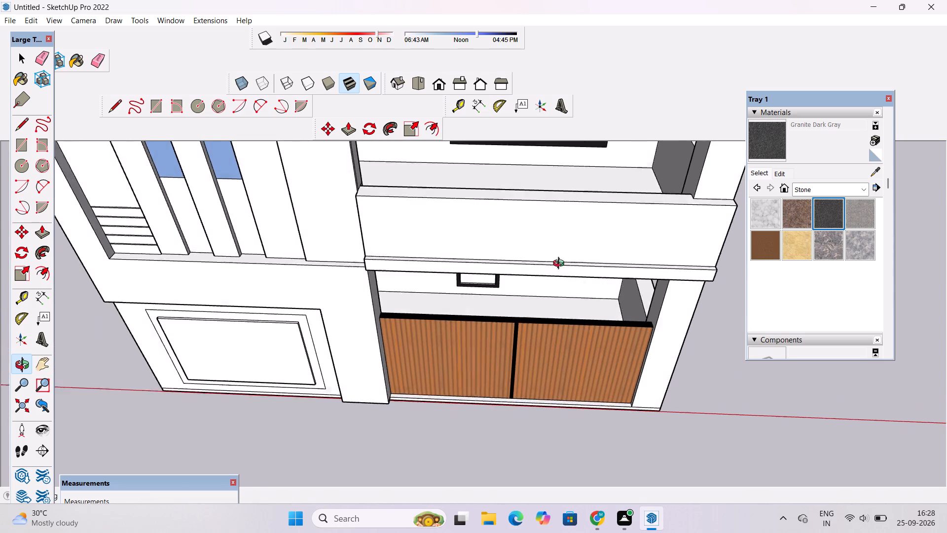
left_click(561, 265)
left_click_drag(561, 265, 560, 266)
scroll(492, 319, "up", 8)
left_click_drag(487, 305, 490, 294)
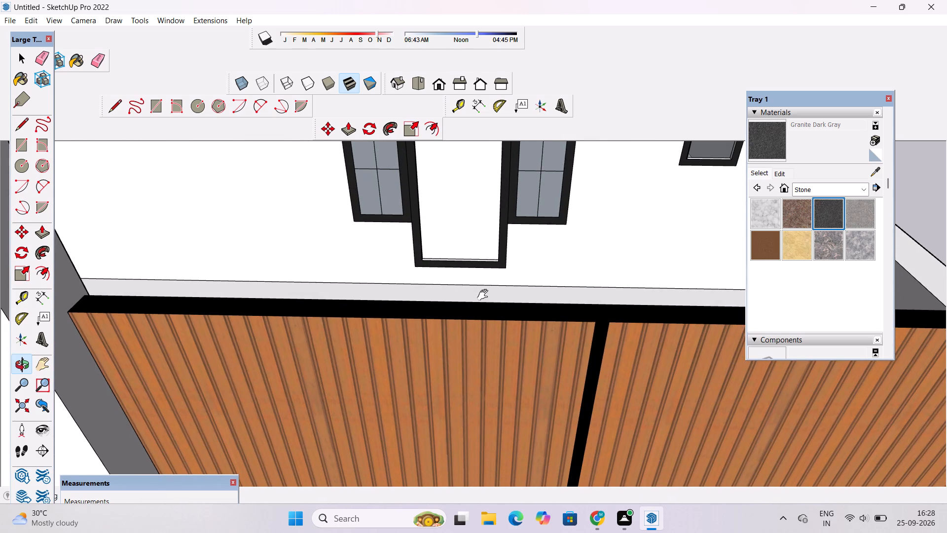
left_click_drag(485, 295, 484, 317, "shift")
left_click(484, 317, "shift")
scroll(478, 300, "up", 4)
left_click_drag(478, 300, 481, 310)
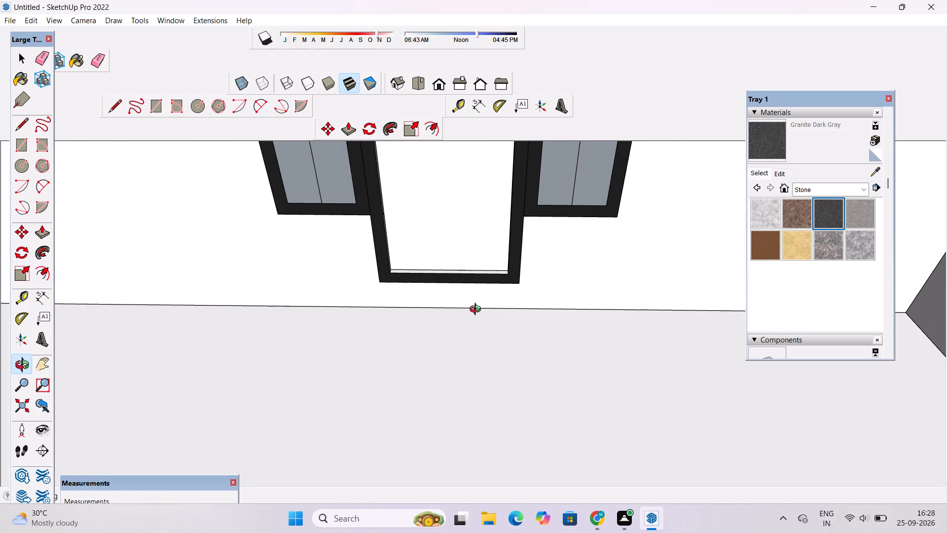
key("r")
scroll(392, 311, "up", 4)
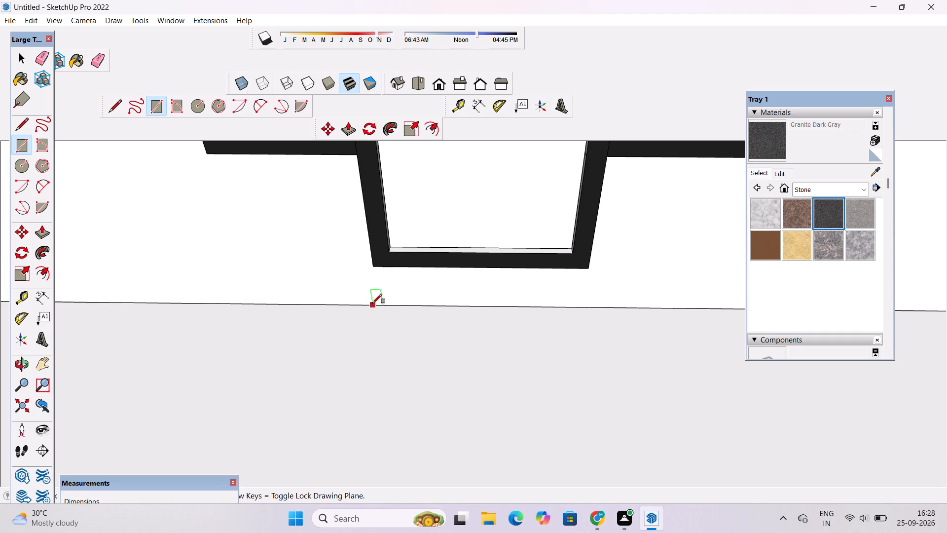
left_click(347, 306)
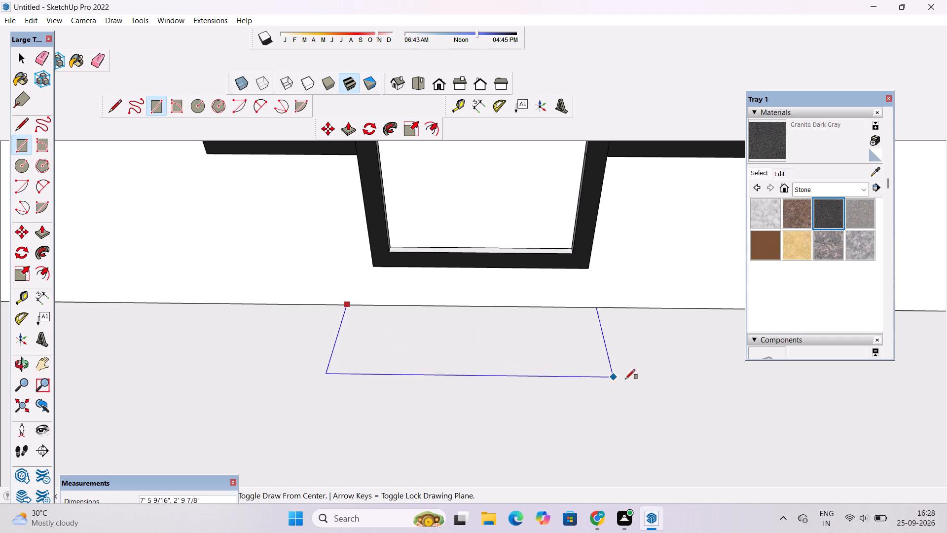
double_click(665, 386)
Extrude the rectangle upward into a doorstep slab that stays below the door frame.
key("o")
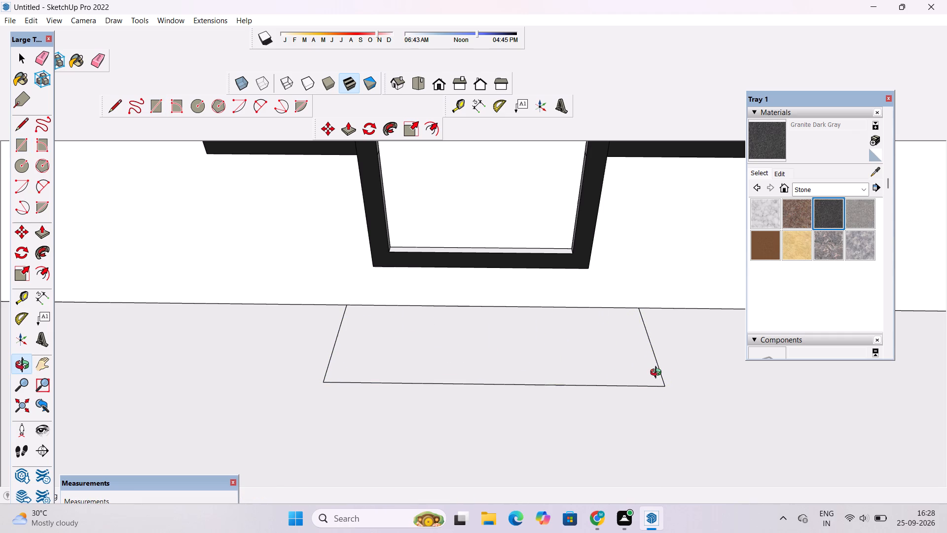
key("p")
left_click(591, 367)
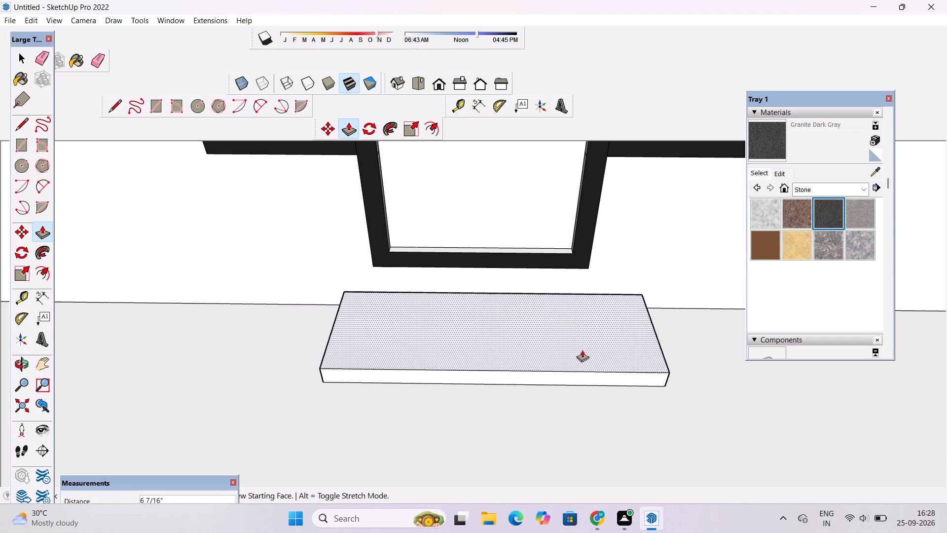
left_click(577, 337)
key("space")
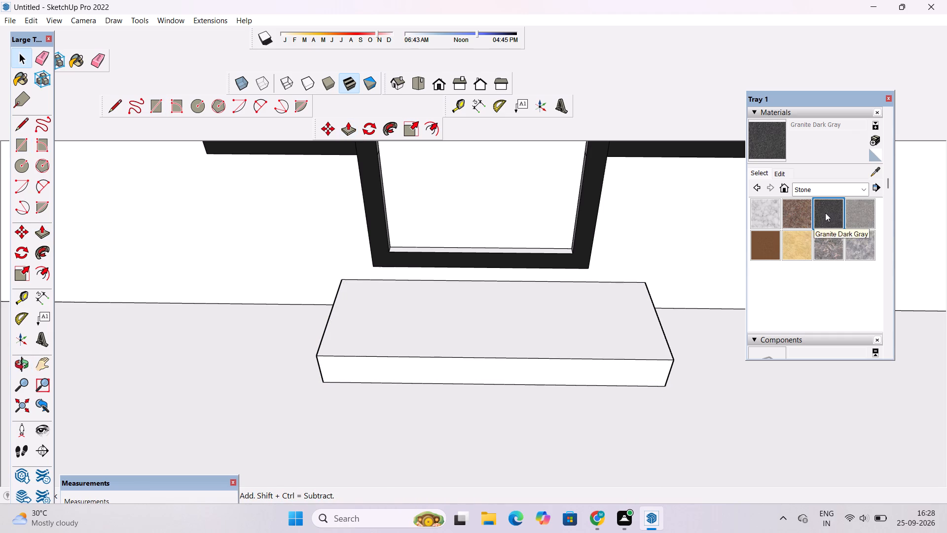
Paint the doorstep's top, front and side faces and the porch floor with Granite Dark Gray.
left_click(825, 213)
left_click(647, 308)
left_click(637, 375)
scroll(253, 317, "up", 5)
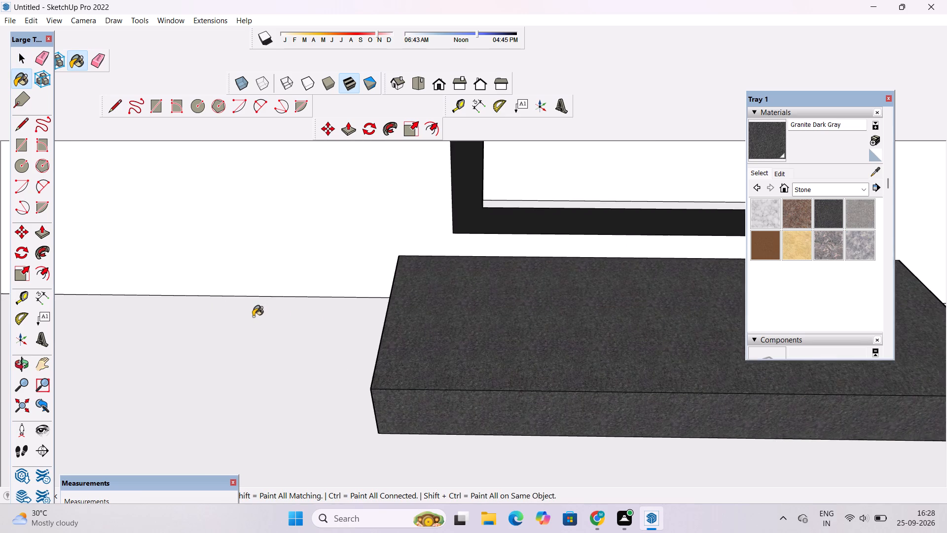
left_click_drag(253, 324, 260, 321)
scroll(321, 302, "up", 5)
scroll(403, 296, "up", 8)
left_click(540, 259)
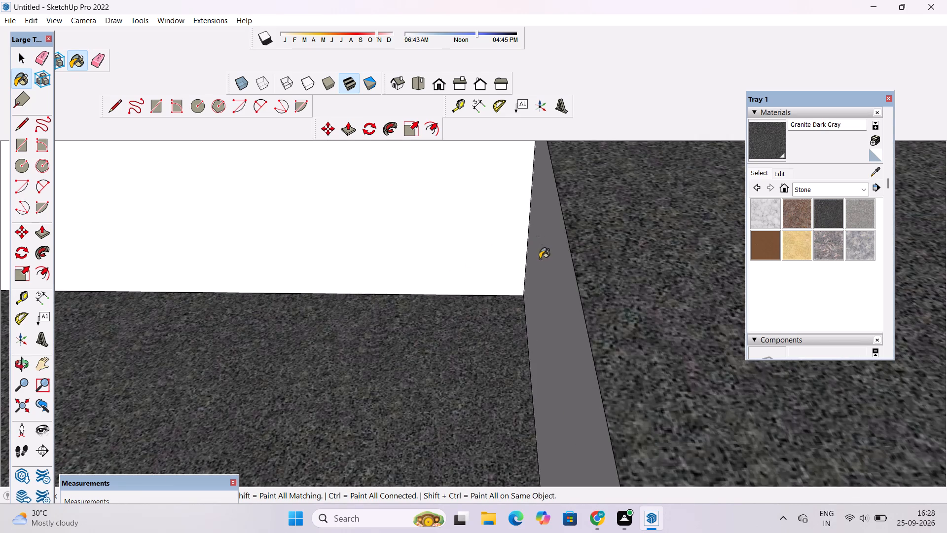
scroll(137, 279, "down", 20)
scroll(137, 279, "down", 8)
scroll(434, 303, "up", 4)
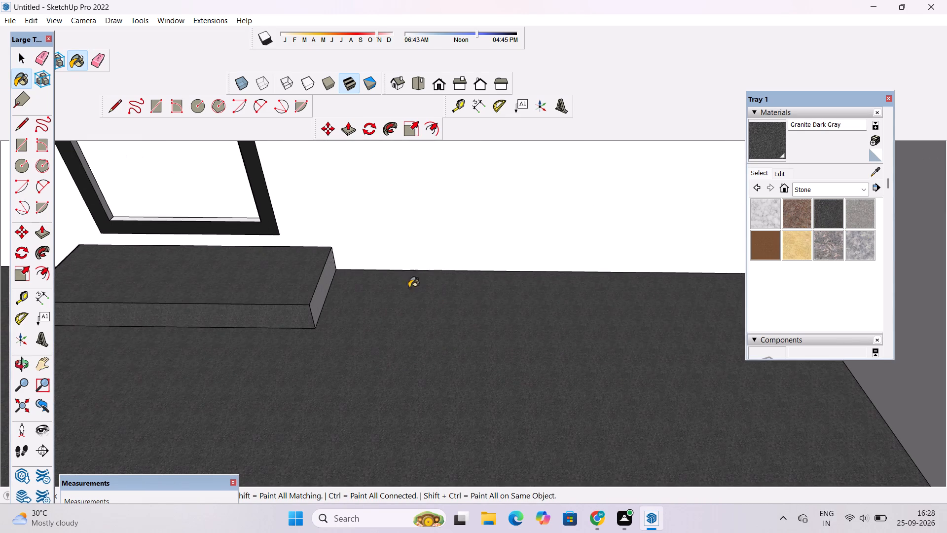
double_click(321, 274)
scroll(484, 263, "down", 6)
key("space")
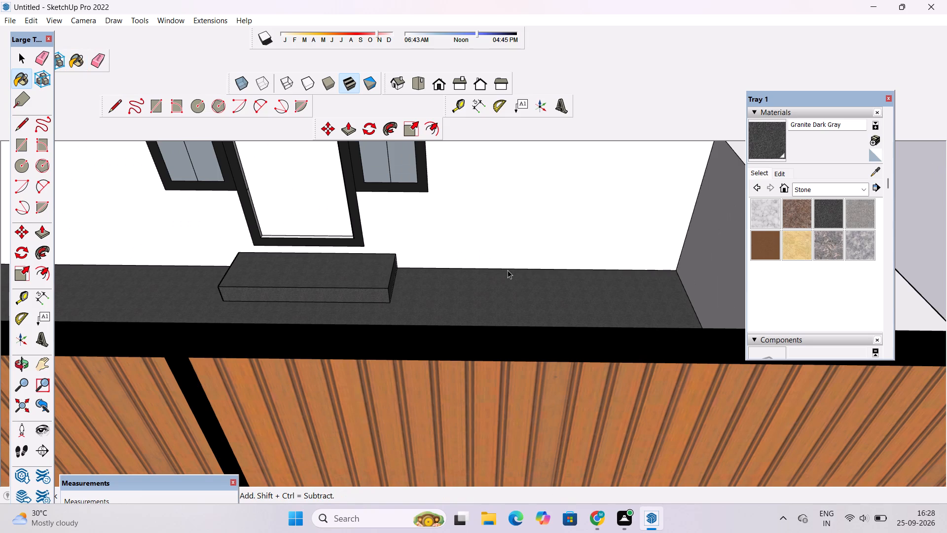
Paint the narrow ledge along the base of the wooden gate with Granite Dark Gray.
key("o")
scroll(504, 282, "down", 5)
left_click_drag(504, 359, 521, 306)
scroll(517, 298, "down", 3)
left_click_drag(489, 358, 476, 424)
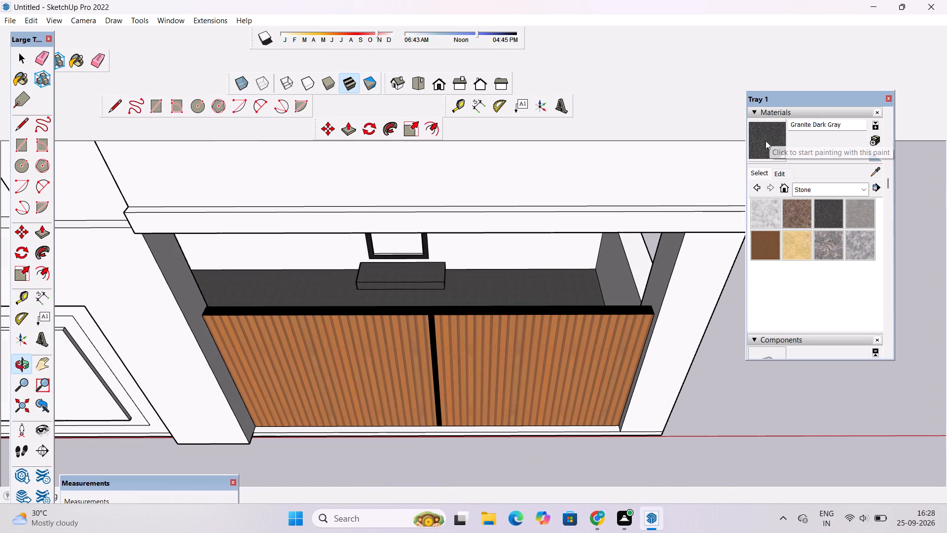
scroll(765, 141, "up", 1)
left_click(765, 141)
left_click(769, 198)
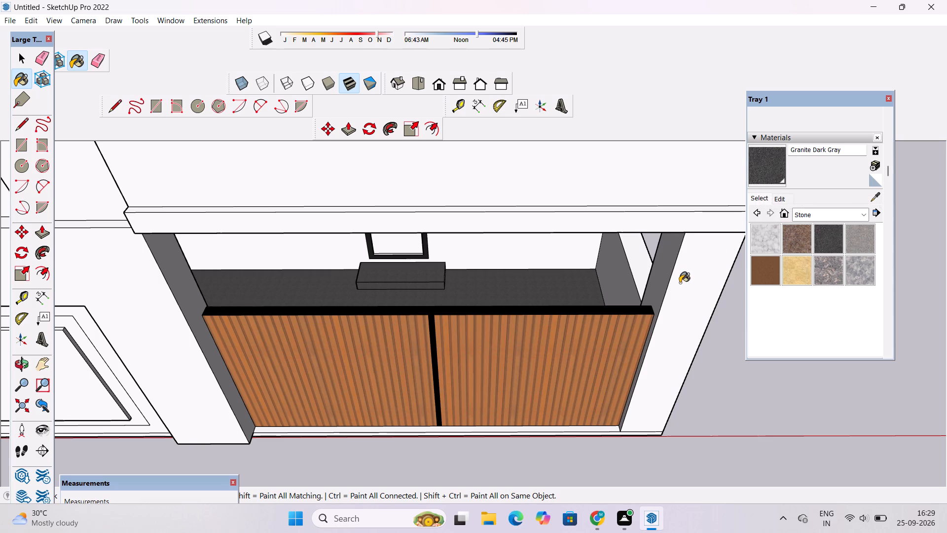
scroll(478, 456, "up", 10)
left_click(512, 396)
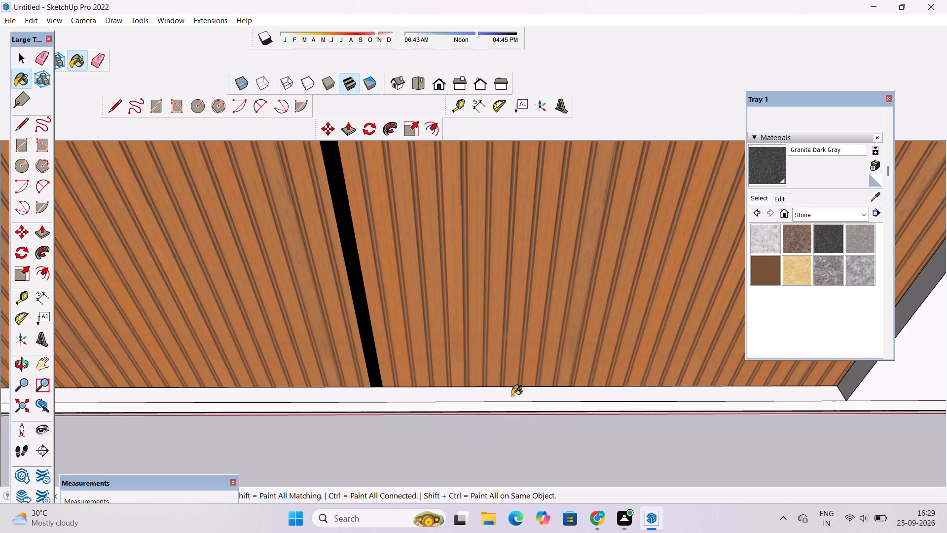
scroll(512, 395, "down", 6)
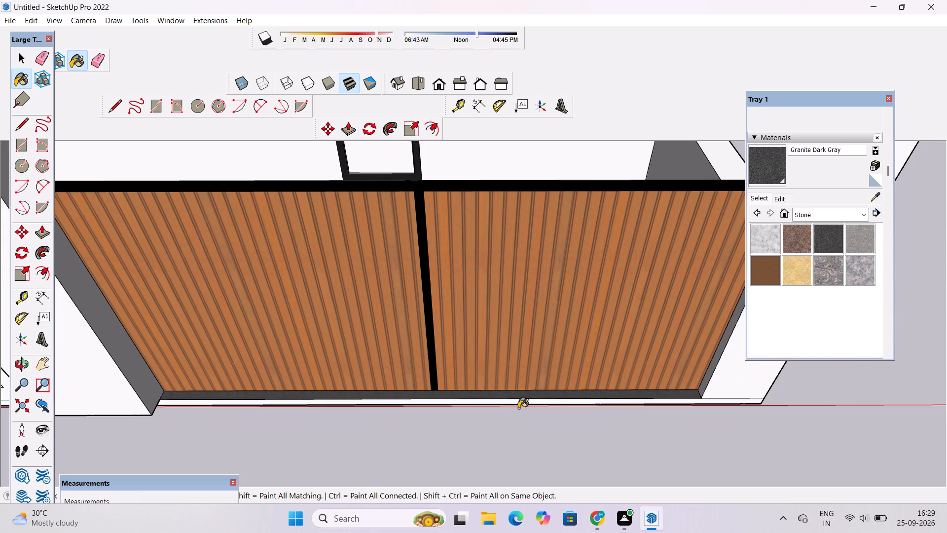
Inspect the gate area and the whole front facade from several angles and distances.
key("o")
scroll(518, 409, "down", 3)
left_click_drag(516, 412, 531, 364)
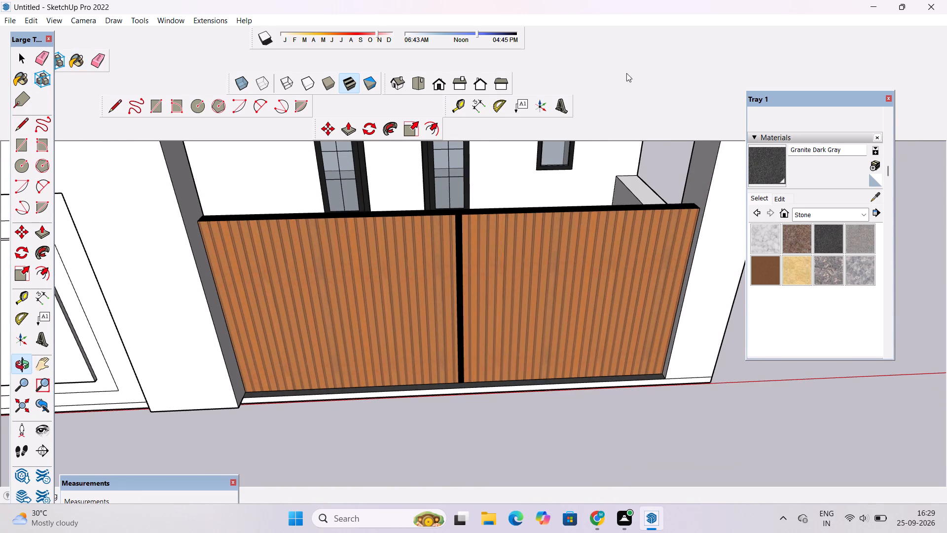
scroll(587, 108, "down", 3)
scroll(499, 182, "down", 3)
left_click_drag(497, 241, 523, 314, "shift")
left_click_drag(523, 315, 530, 216)
left_click_drag(527, 263, 499, 215, "shift")
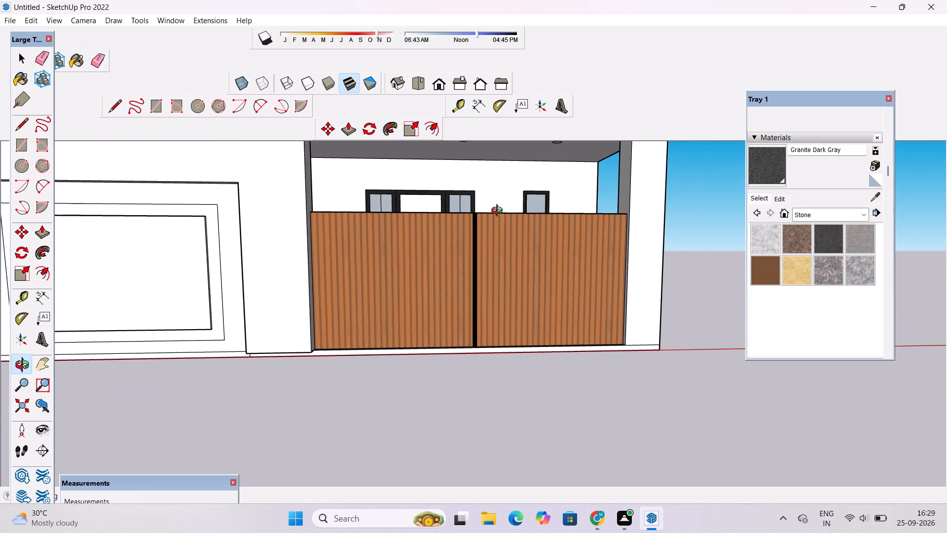
scroll(500, 211, "down", 4)
left_click_drag(500, 211, 530, 274)
scroll(509, 230, "down", 6)
left_click_drag(489, 252, 459, 238)
left_click_drag(457, 233, 562, 280, "shift")
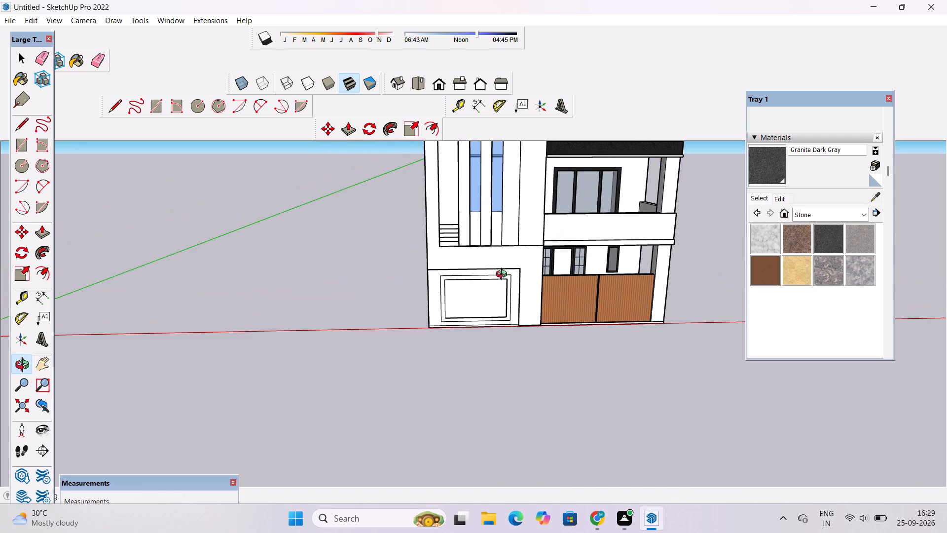
left_click_drag(509, 278, 426, 260)
left_click_drag(448, 274, 450, 220)
scroll(445, 215, "down", 4)
left_click_drag(445, 213, 497, 351, "shift")
scroll(502, 335, "up", 3, "shift")
left_click_drag(501, 328, 459, 282)
left_click(459, 282, "shift")
left_click_drag(456, 286, 451, 303)
left_click(451, 303, "shift")
left_click(452, 299, "shift")
left_click_drag(453, 289, 465, 298, "shift")
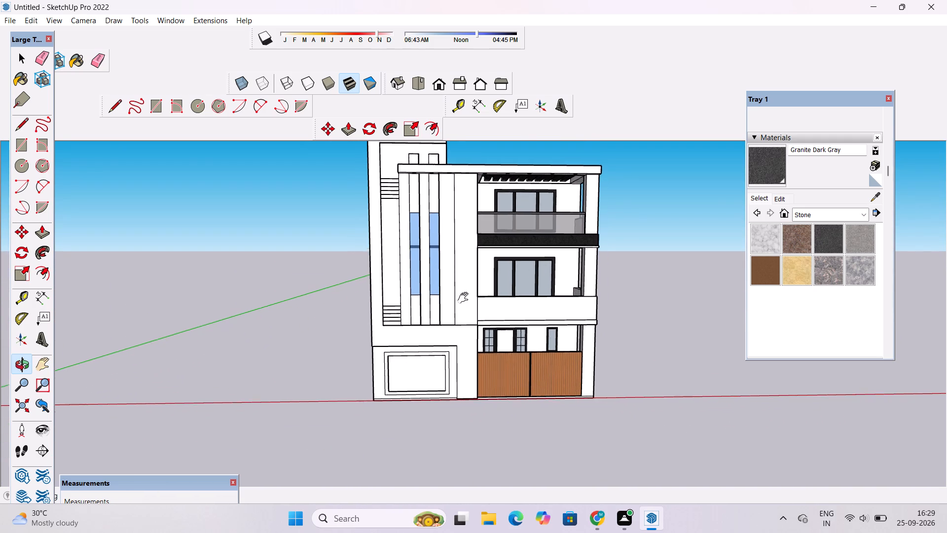
left_click_drag(465, 298, 466, 299, "shift")
scroll(443, 258, "up", 3)
left_click_drag(452, 258, 473, 263, "shift")
scroll(502, 240, "down", 3)
left_click_drag(470, 236, 492, 256, "shift")
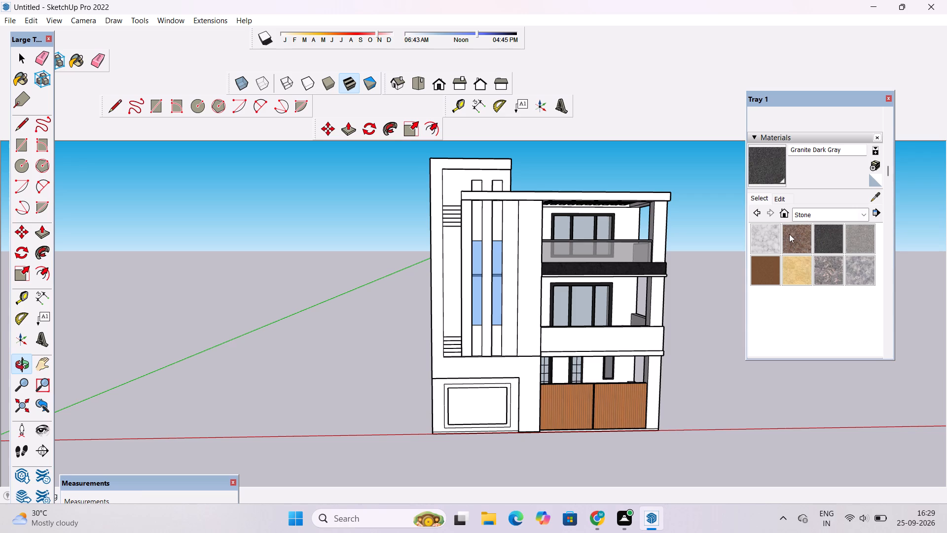
Paint the tower's outer frame, including the band above the ground-floor panel, with 0111_SlateGray from the Colors-Named materials.
left_click(810, 219)
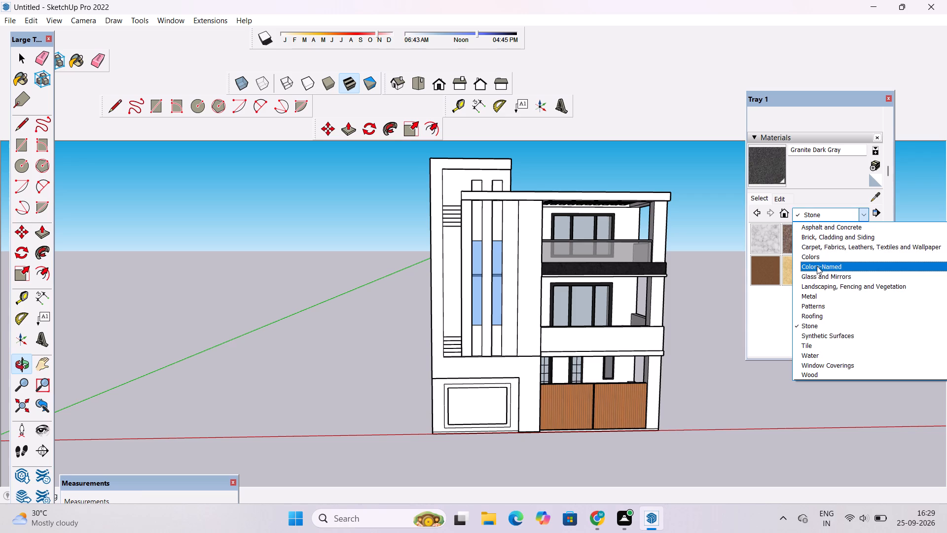
double_click(817, 266)
scroll(814, 260, "down", 7)
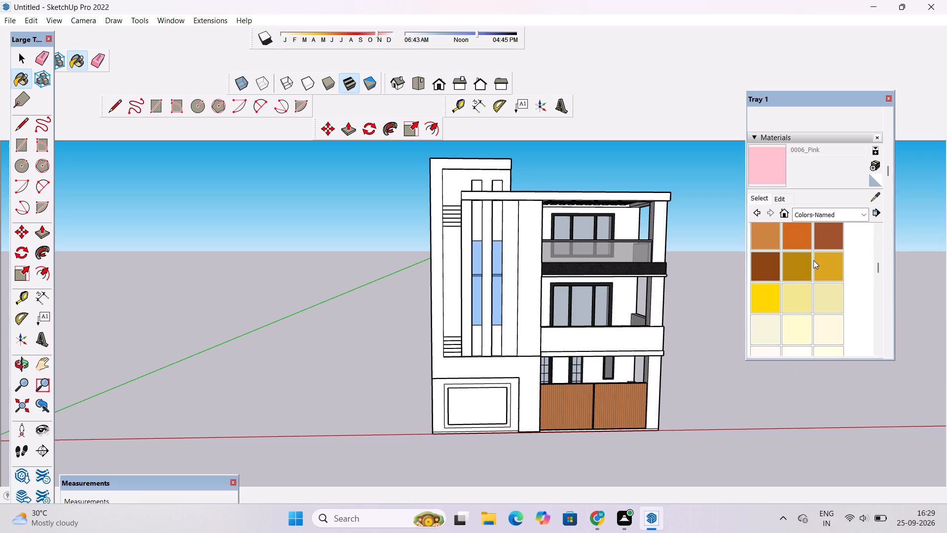
scroll(813, 260, "down", 1)
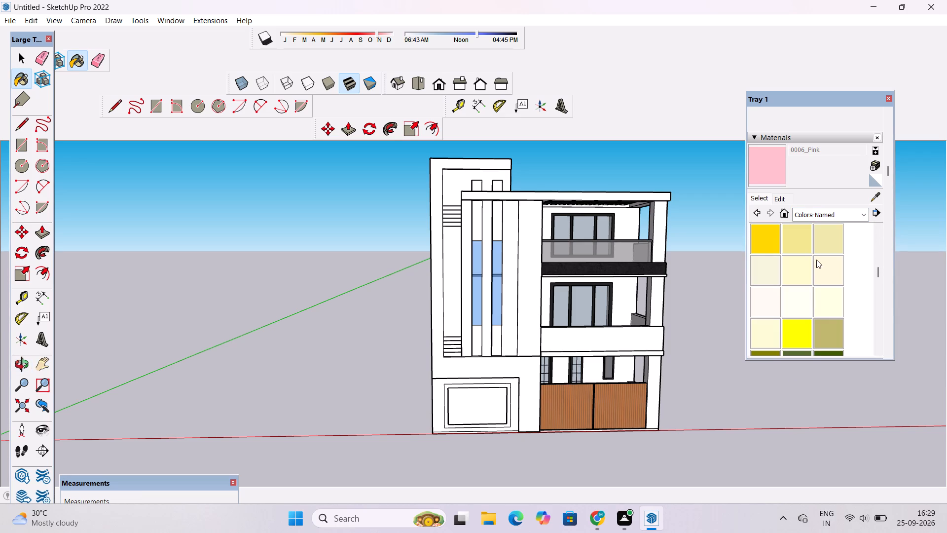
scroll(818, 258, "down", 4)
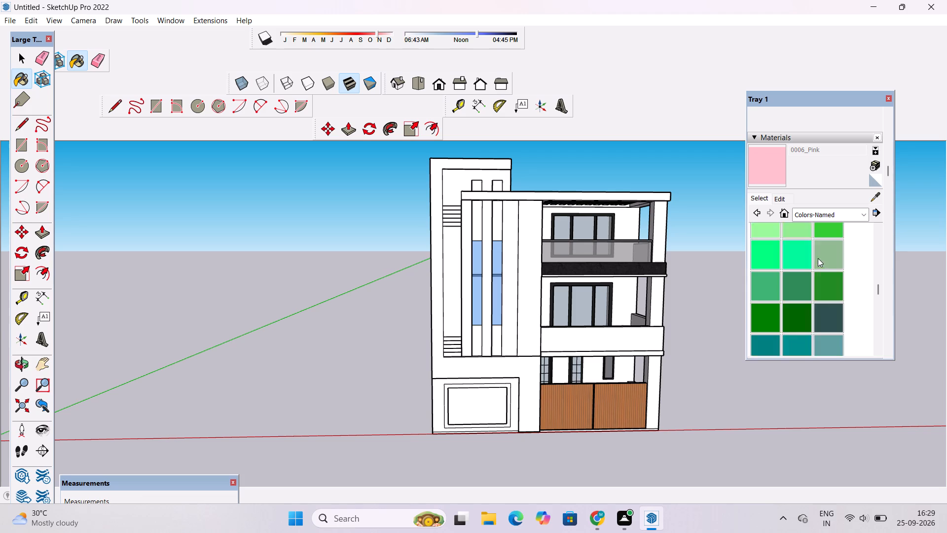
scroll(818, 258, "down", 4)
scroll(818, 258, "up", 2)
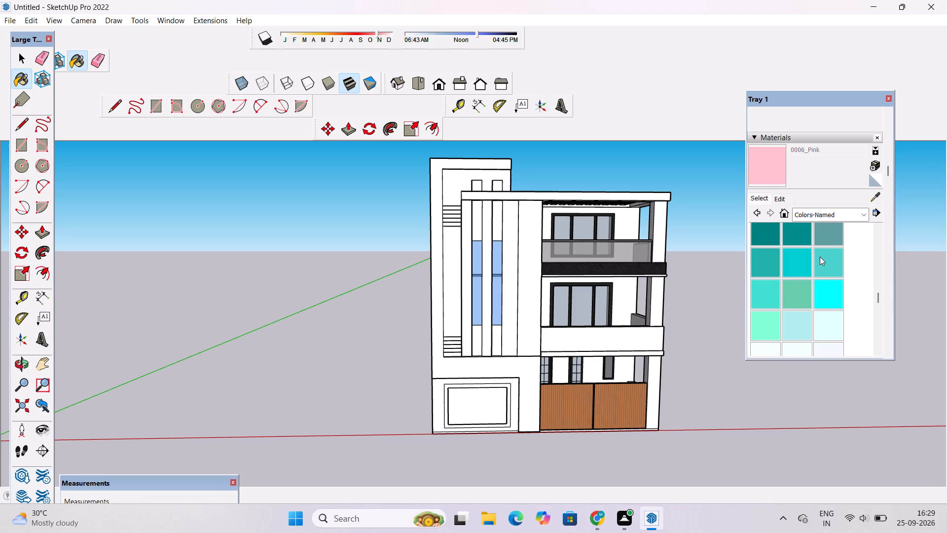
scroll(820, 257, "down", 4)
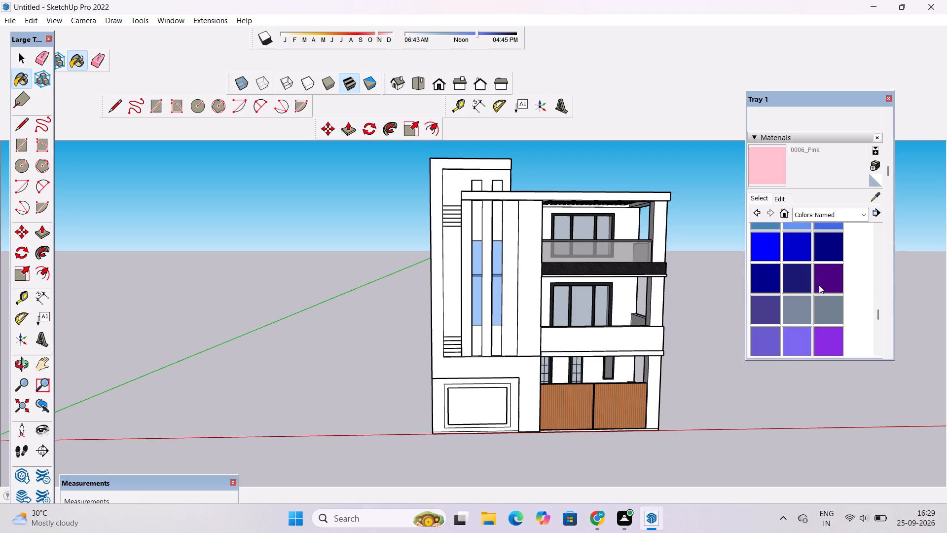
double_click(819, 310)
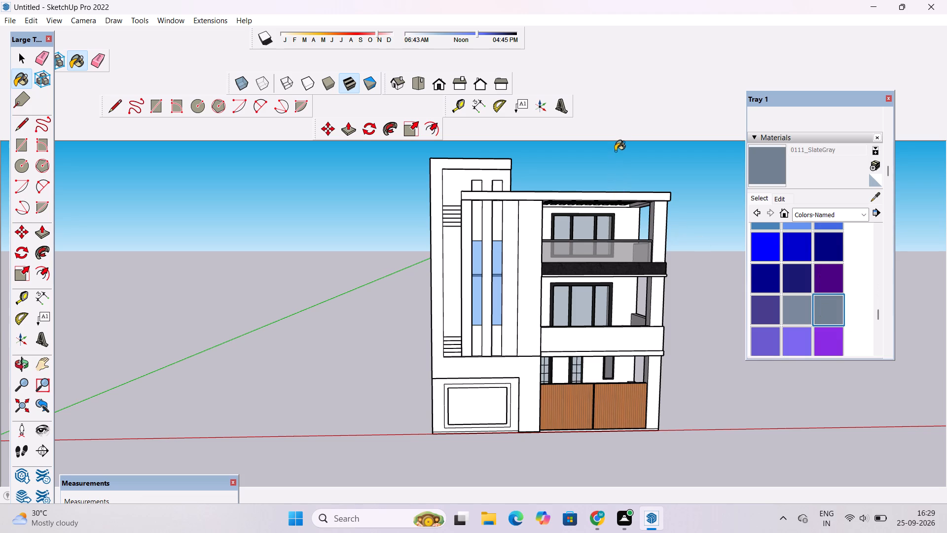
scroll(444, 152, "up", 7)
double_click(437, 167)
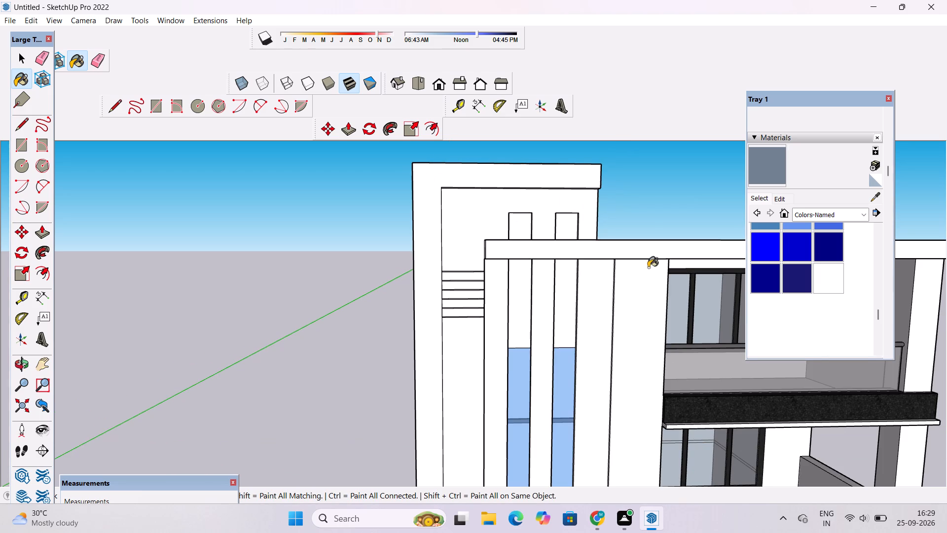
scroll(599, 205, "down", 3)
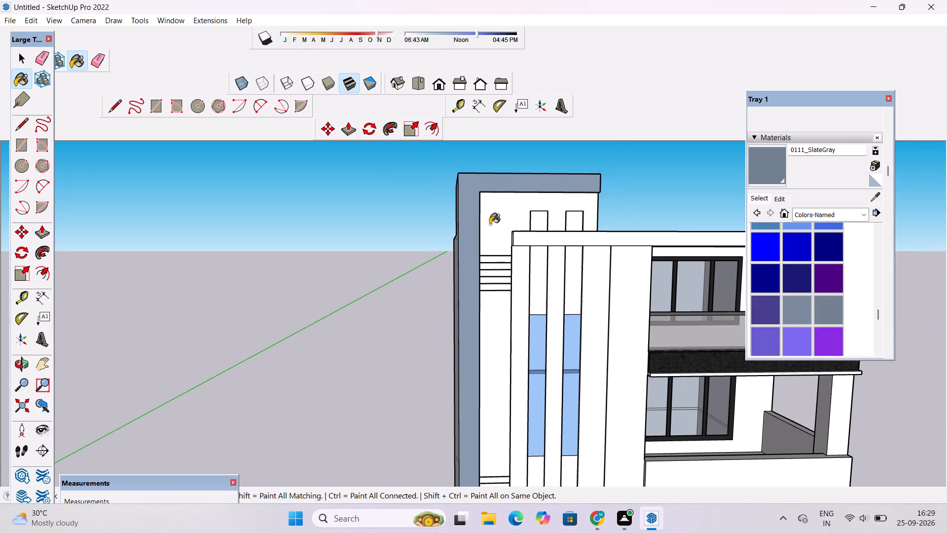
Paint the recessed wall faces inside the tower frame, above and below the upper louvres, with 0111_SlateGray.
left_click(497, 219)
left_click(493, 311)
scroll(479, 178, "down", 4)
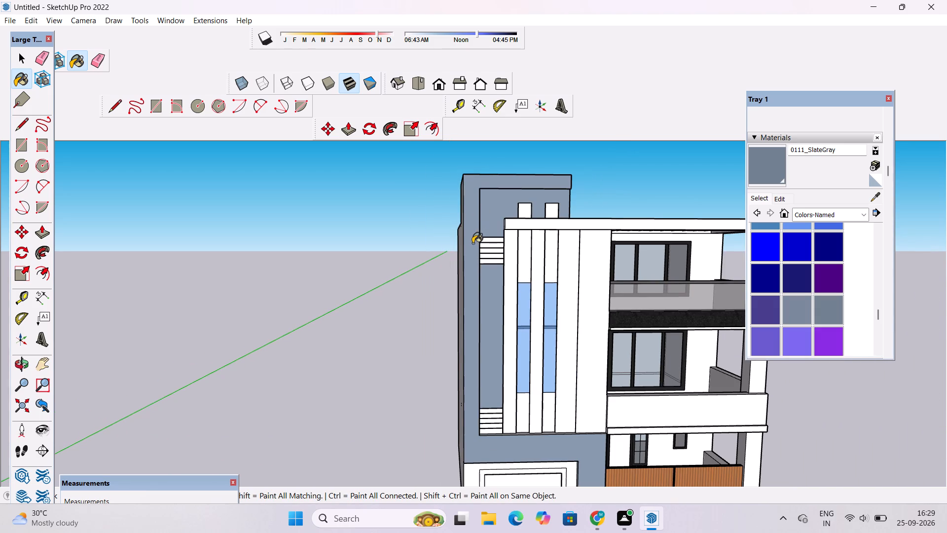
scroll(468, 225, "down", 1)
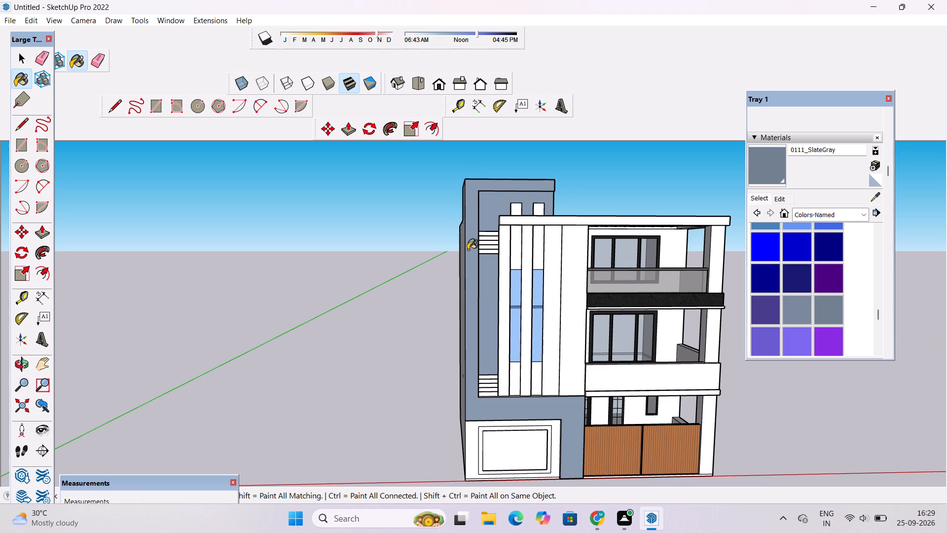
scroll(469, 257, "down", 1)
scroll(474, 394, "up", 5)
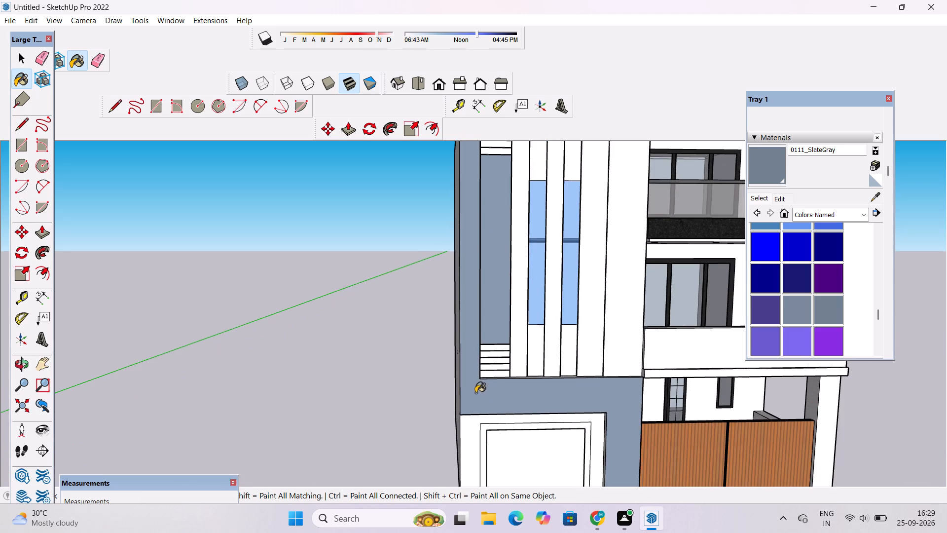
scroll(426, 367, "down", 8)
scroll(480, 486, "up", 2)
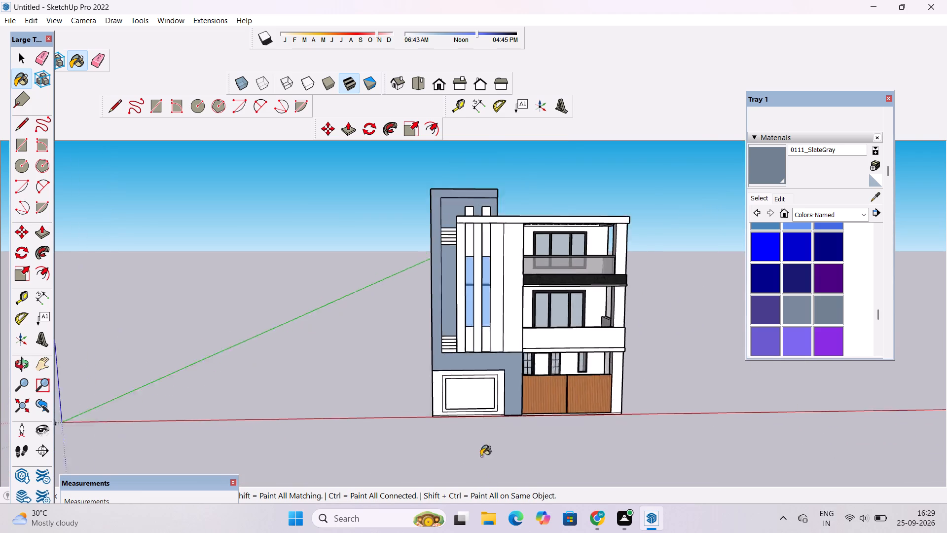
Paint the wall face surrounding the ground-floor panel with 0111_SlateGray.
scroll(481, 456, "up", 10)
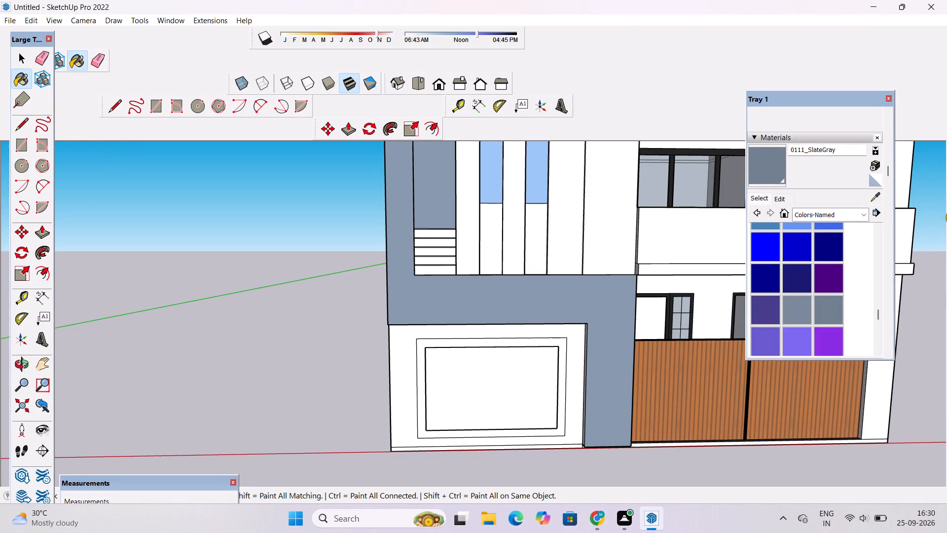
left_click(400, 347)
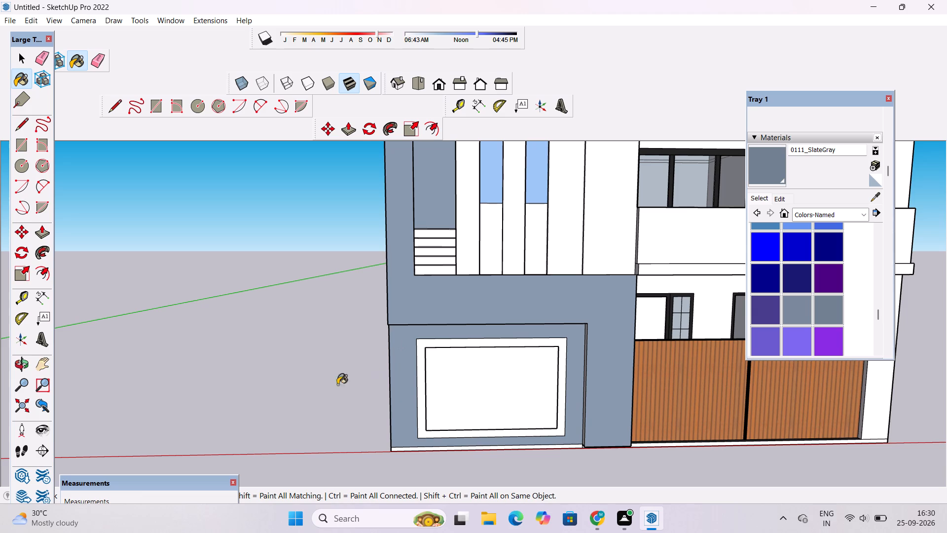
Darken the 0111_SlateGray material to a deep charcoal by lowering its brightness.
left_click(779, 202)
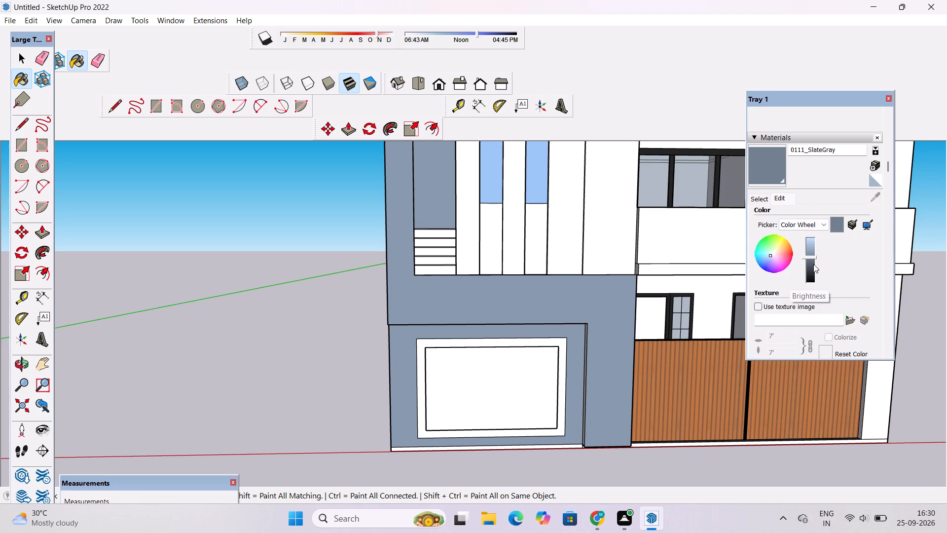
left_click(813, 264)
double_click(811, 265)
left_click(811, 267)
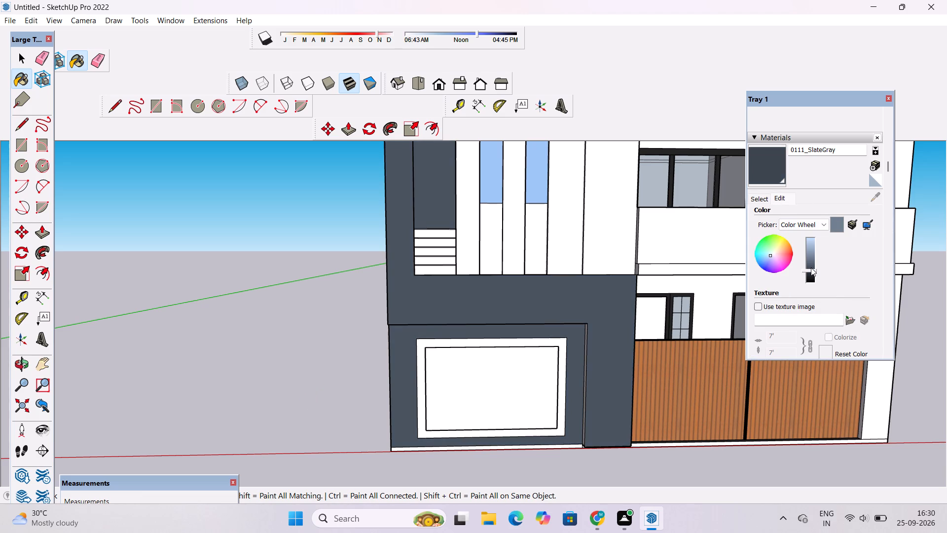
Paint the narrow inner side face of the tower frame's recess with the darkened 0111_SlateGray.
key("o")
type("po")
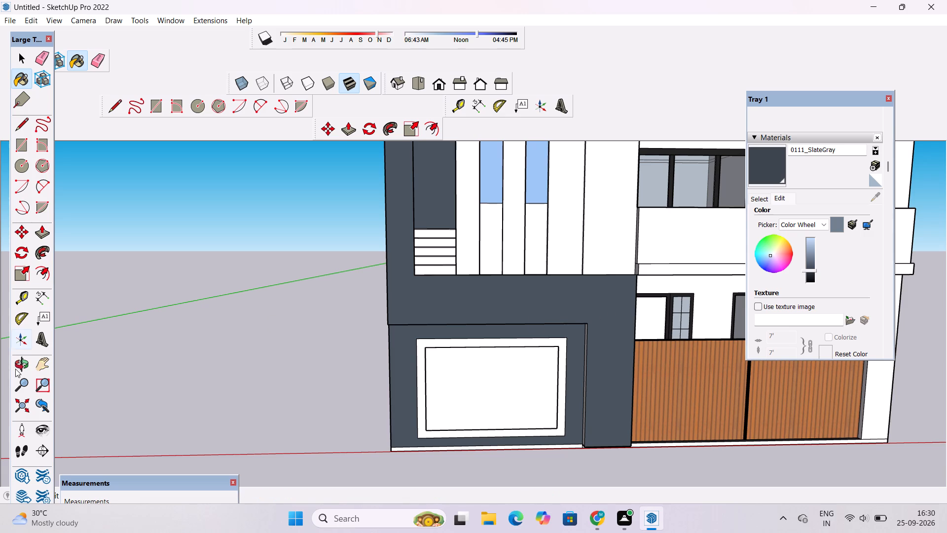
left_click(18, 364)
scroll(272, 326, "down", 5)
left_click_drag(341, 329, 268, 374, "shift")
scroll(269, 365, "down", 6)
left_click_drag(299, 336, 301, 398, "shift")
scroll(291, 382, "up", 4)
left_click(283, 376, "shift")
scroll(281, 375, "up", 7, "shift")
left_click_drag(280, 364, 270, 364, "shift")
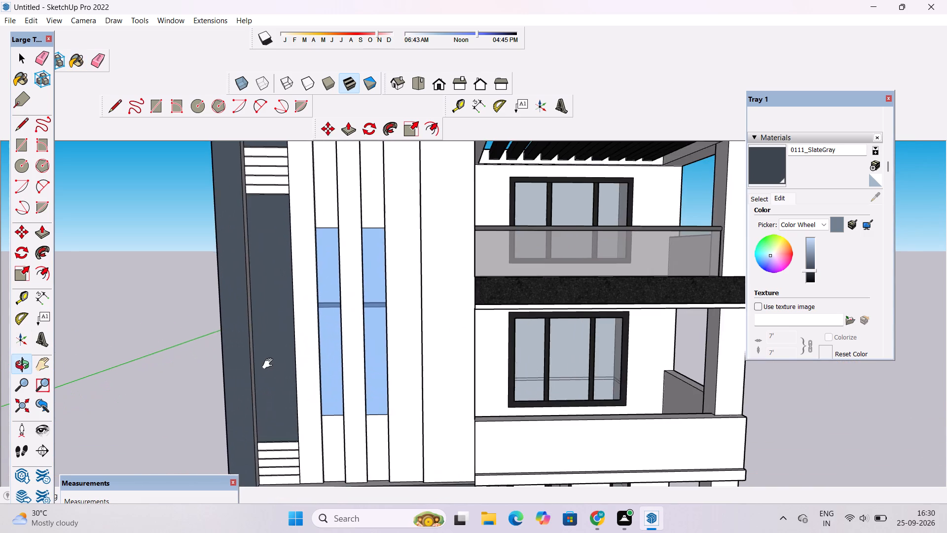
left_click_drag(270, 364, 205, 371, "shift")
left_click_drag(298, 374, 241, 374)
left_click_drag(233, 369, 335, 455, "shift")
left_click_drag(392, 283, 421, 404, "shift")
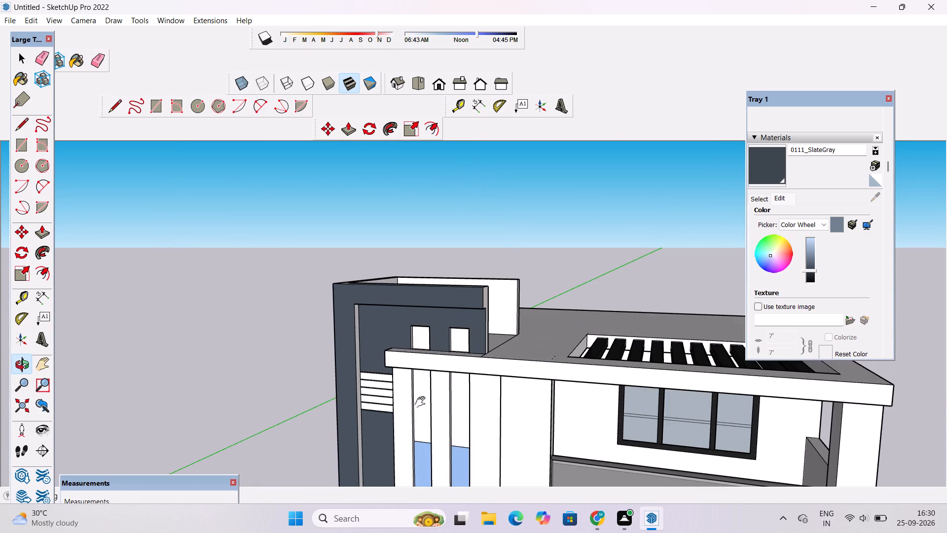
left_click_drag(439, 370, 320, 456)
scroll(399, 361, "up", 3)
left_click_drag(397, 356, 361, 398, "shift")
left_click(761, 158)
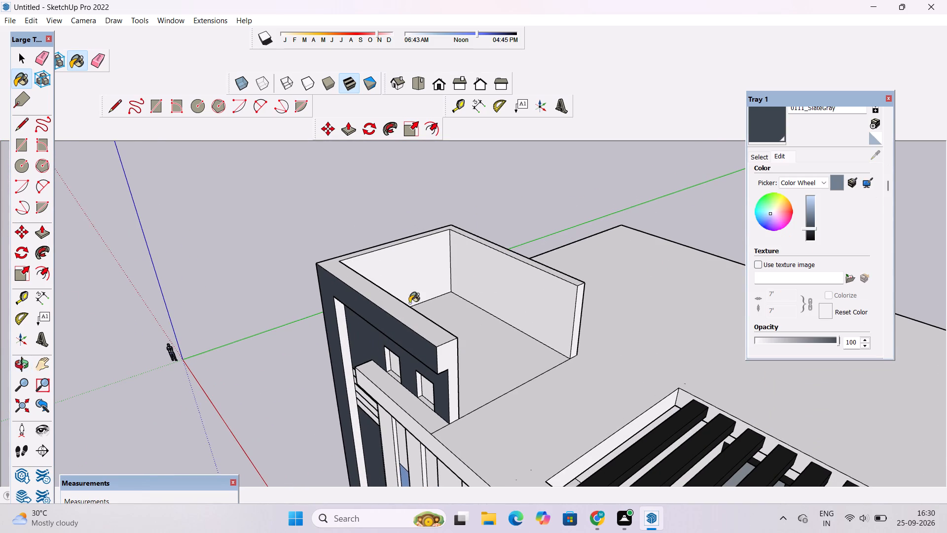
scroll(363, 338, "up", 11)
left_click(317, 306)
scroll(337, 328, "down", 9)
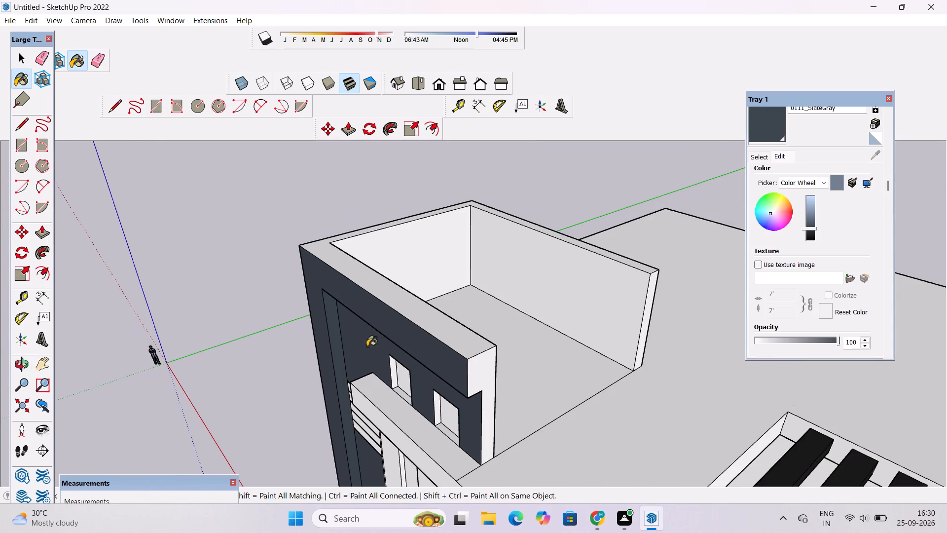
Paint the top of the tower's parapet and the exposed ends of its front and rear walls with 0111_SlateGray.
left_click(441, 330)
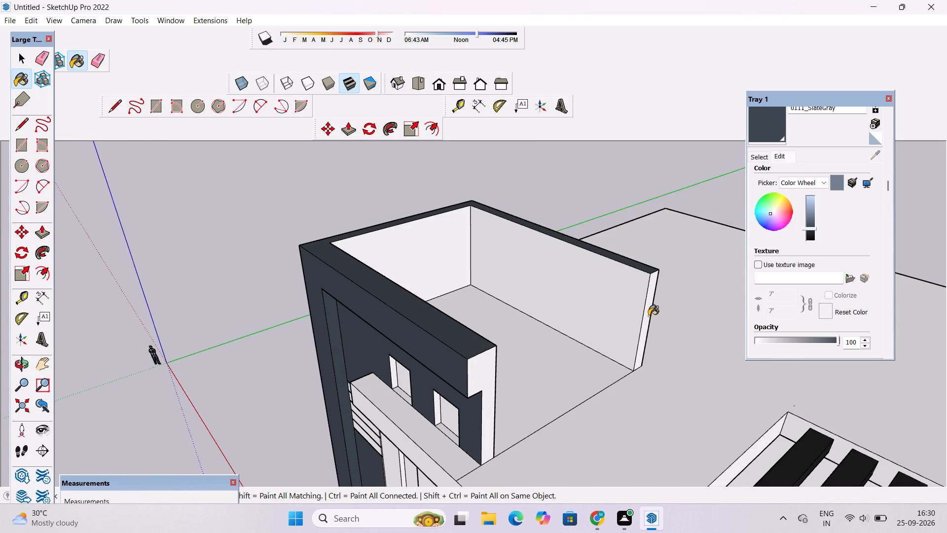
scroll(491, 384, "up", 3)
left_click(477, 377)
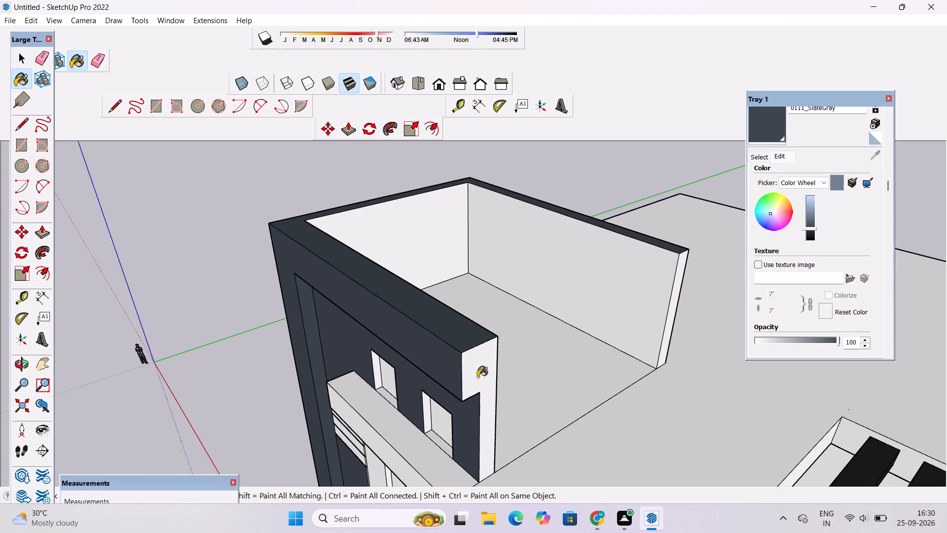
left_click(695, 268)
key("space")
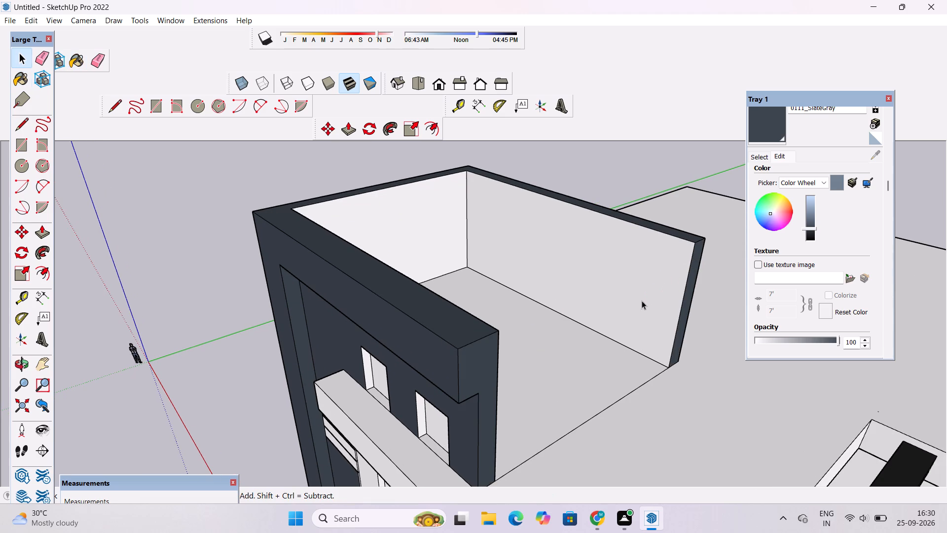
Place a guide 1' below the top edge on the inner face of the tower parapet's side wall, opposite the open side.
key("o")
left_click_drag(653, 342, 589, 350)
left_click_drag(569, 351, 577, 370, "shift")
left_click_drag(576, 373, 574, 374)
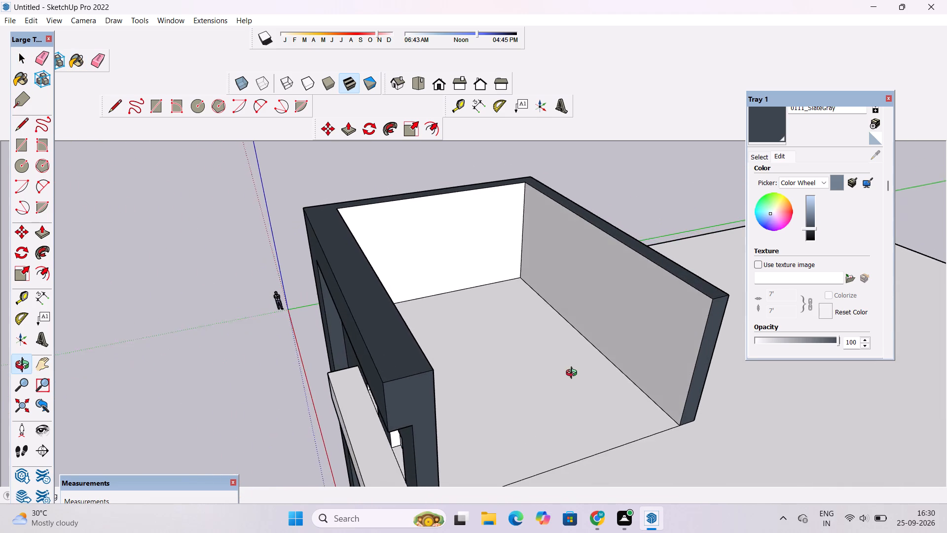
left_click_drag(574, 374, 563, 376)
left_click(561, 376)
left_click(555, 377, "shift")
key("space")
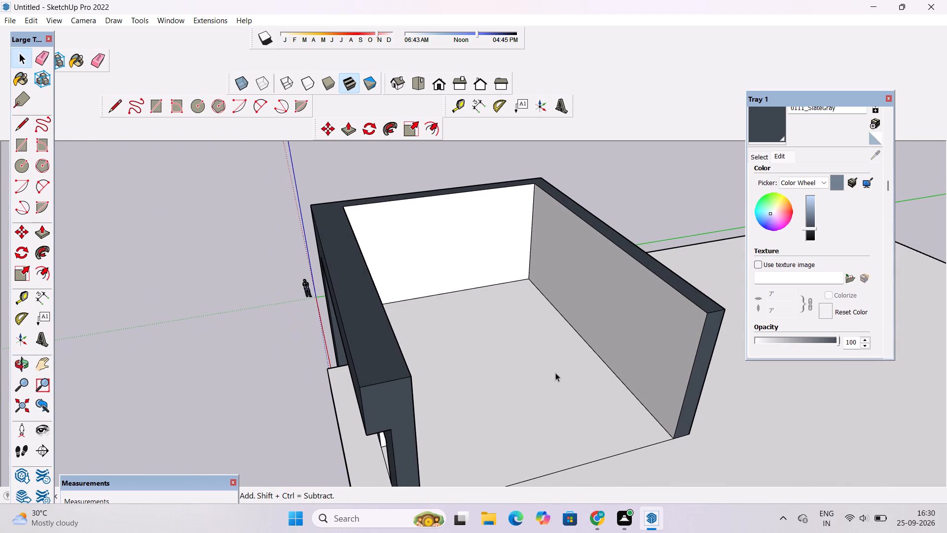
scroll(556, 373, "up", 1)
scroll(556, 373, "down", 1)
key("t")
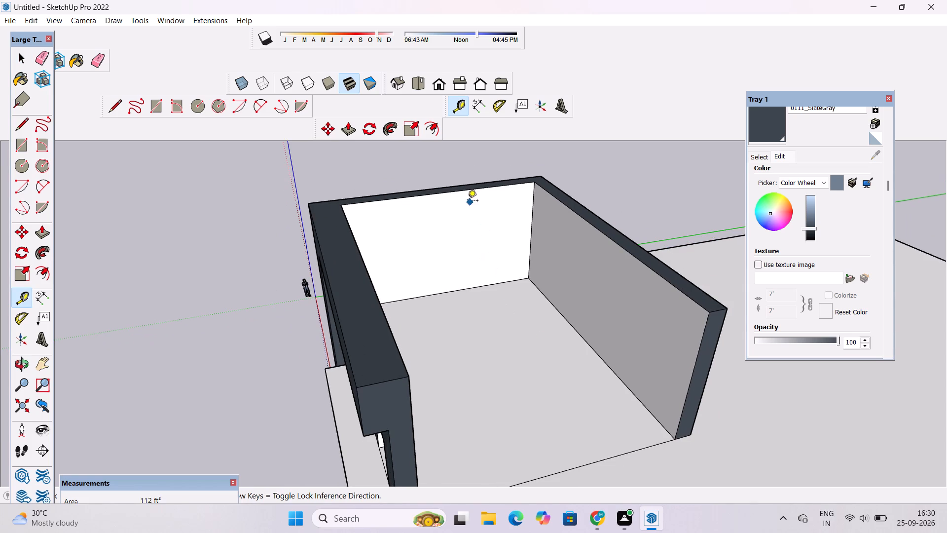
left_click(445, 192)
type("1'")
key("Return")
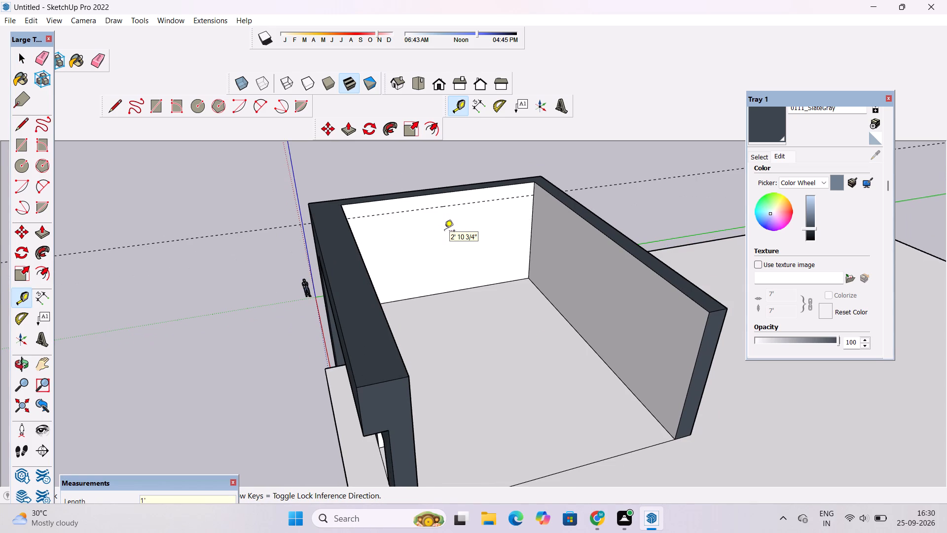
Draw a 14' line along the guide across the parapet side wall's inner face, from corner to corner.
key("l")
scroll(535, 193, "up", 3)
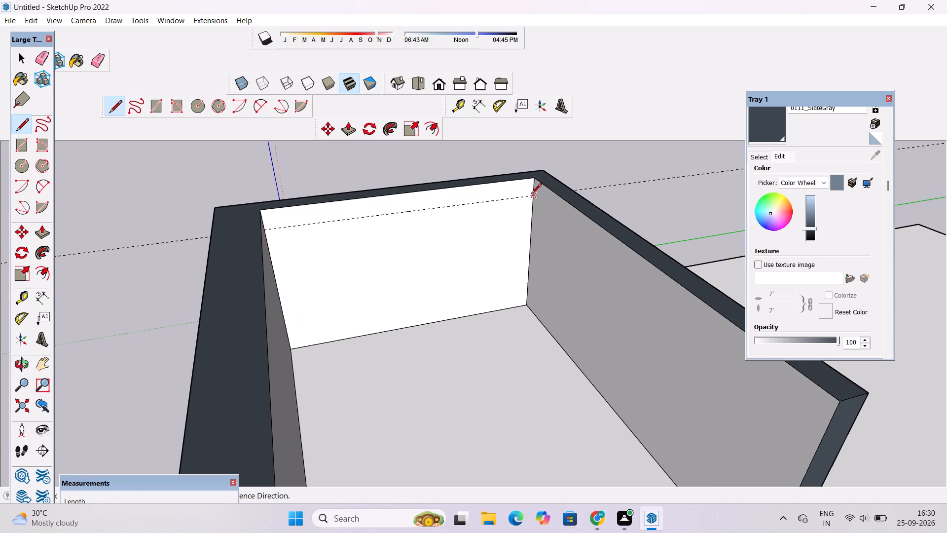
left_click(533, 196)
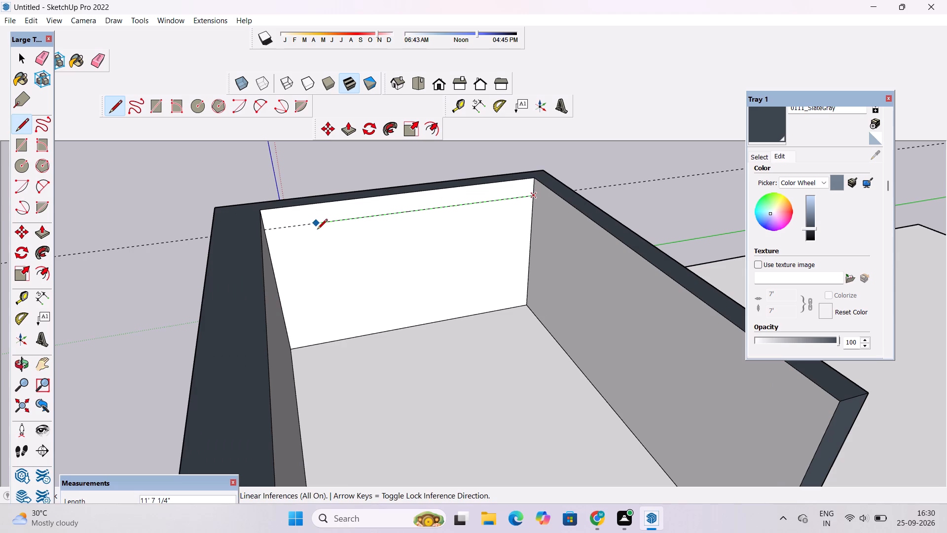
left_click(269, 230)
scroll(269, 230, "up", 10)
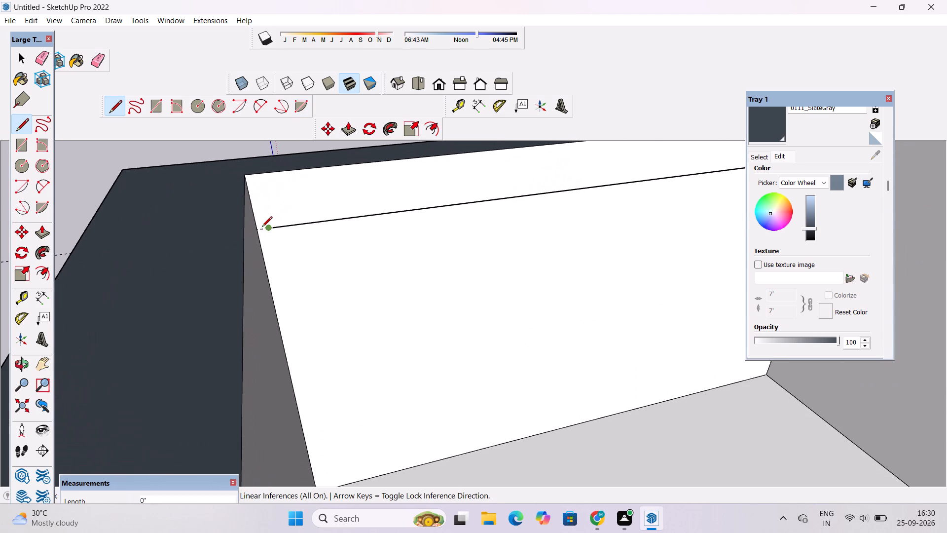
left_click(260, 228)
scroll(253, 225, "down", 10)
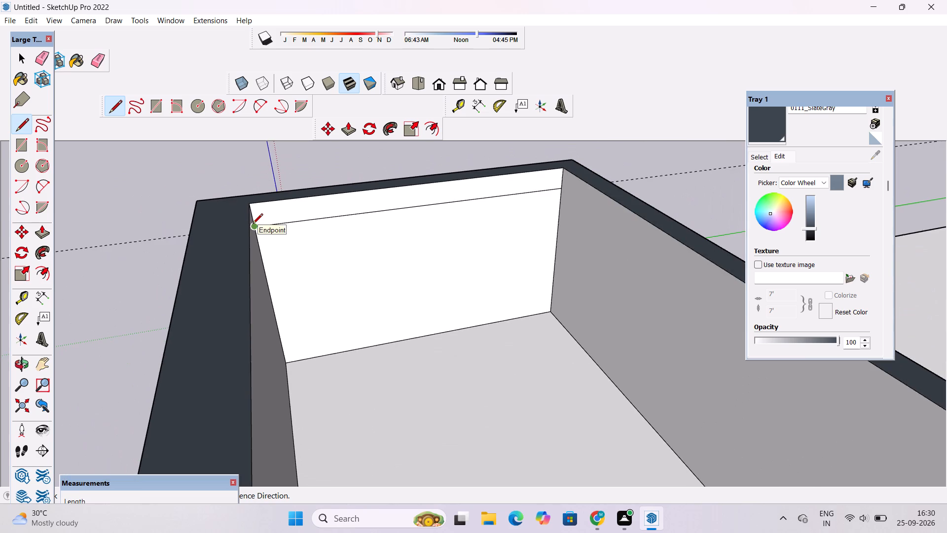
Push/Pull the top strip of the side wall 19' to the open ends of the parapet, forming a roof slab over the tower.
key("space")
key("p")
scroll(273, 219, "down", 2)
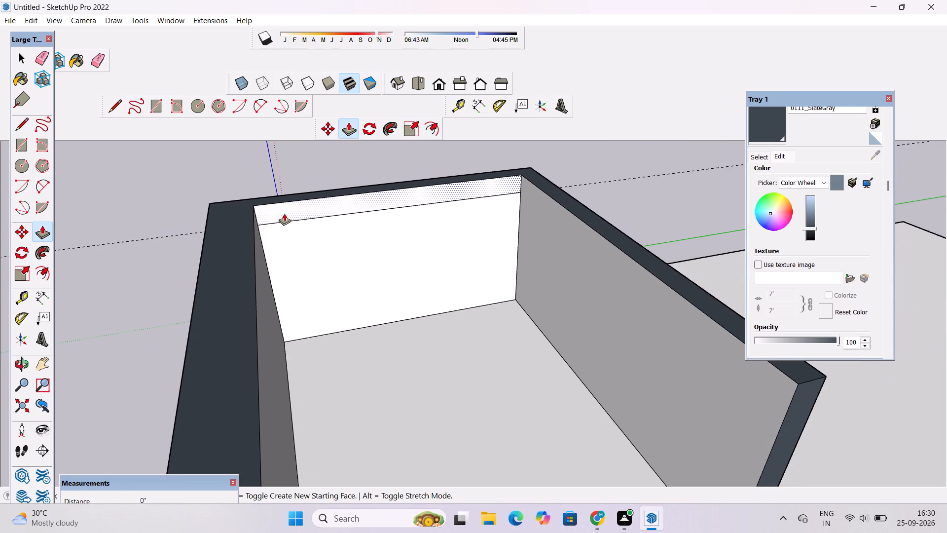
left_click(284, 213)
scroll(296, 228, "down", 10)
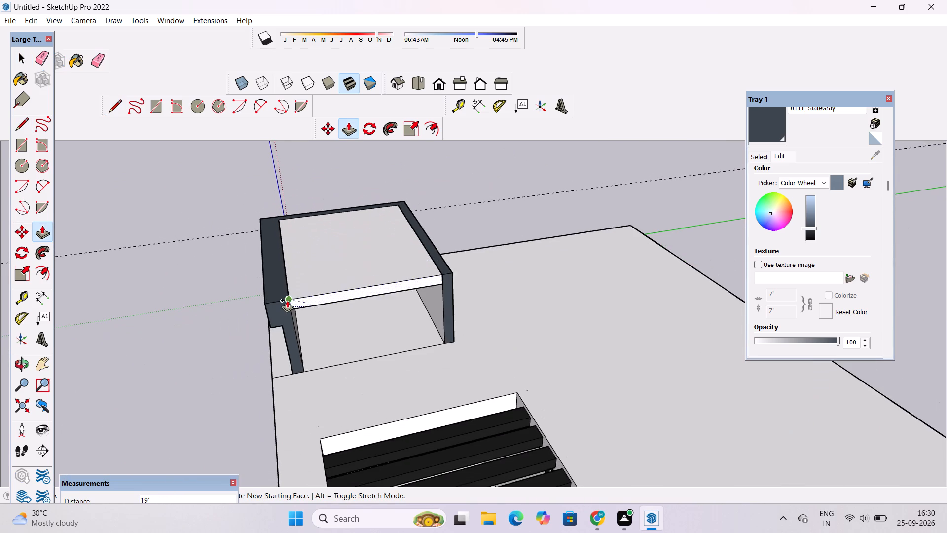
scroll(287, 300, "up", 4)
left_click(287, 300)
Paint the new tower roof slab's top face and exposed edge with 0111_SlateGray.
left_click(764, 122)
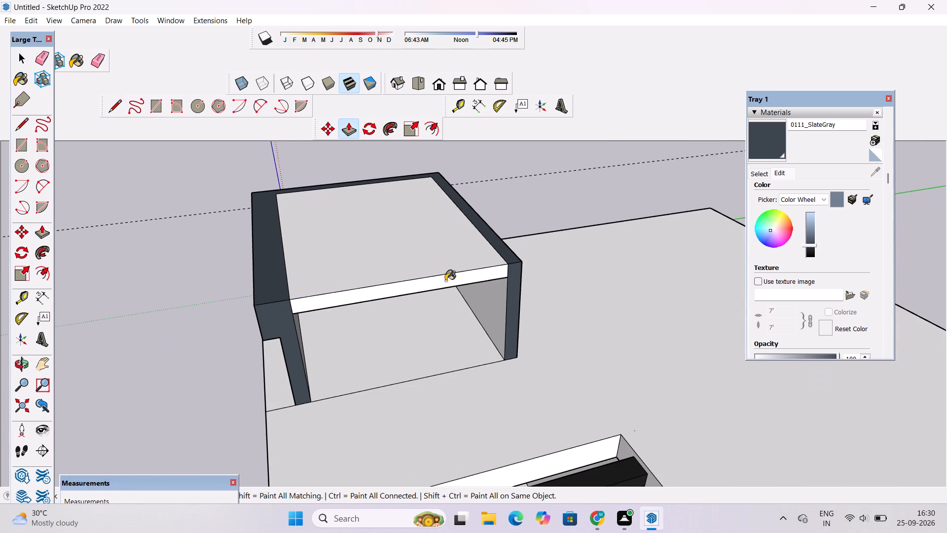
left_click(429, 265)
left_click(438, 283)
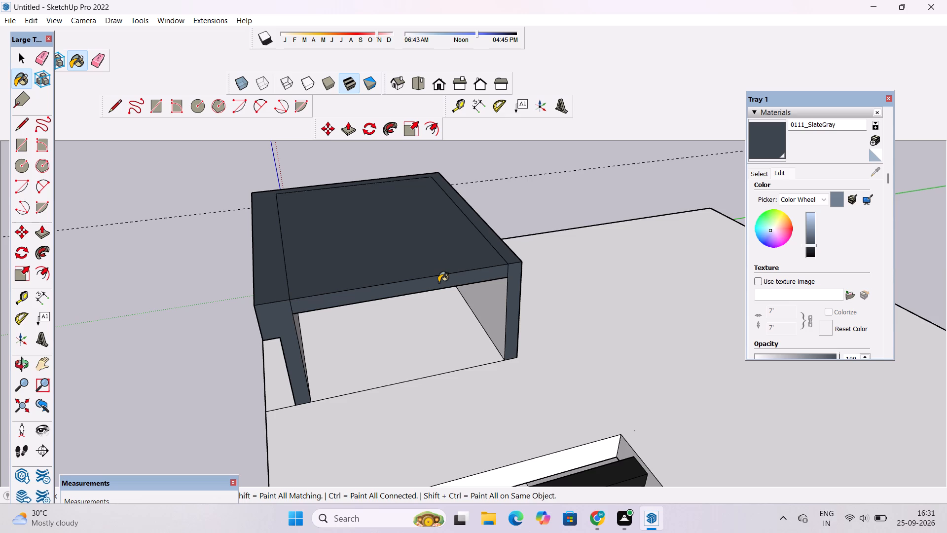
Erase the leftover dashed guide line running past the tower.
key("o")
left_click_drag(459, 378, 443, 232)
left_click_drag(400, 261, 461, 337)
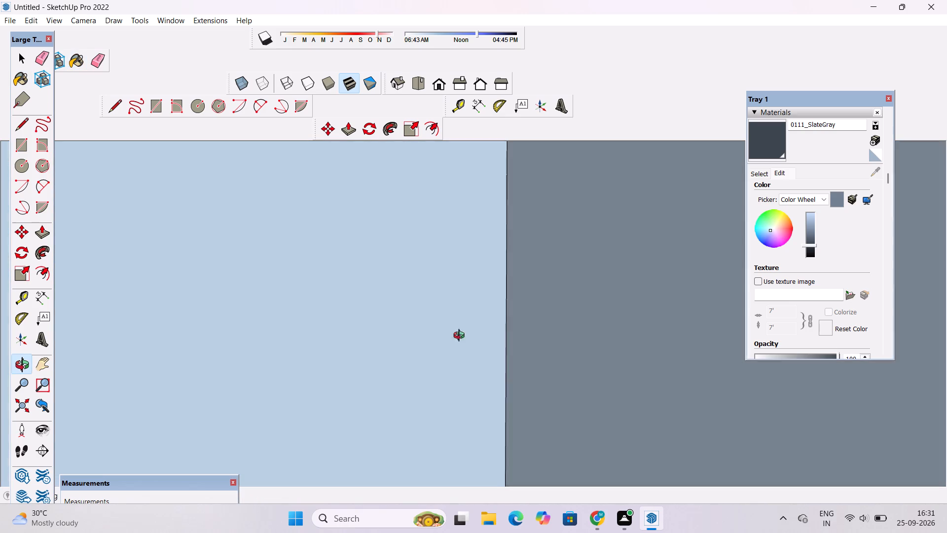
left_click_drag(461, 337, 473, 344)
scroll(473, 329, "down", 4)
left_click(447, 92)
scroll(484, 286, "down", 11)
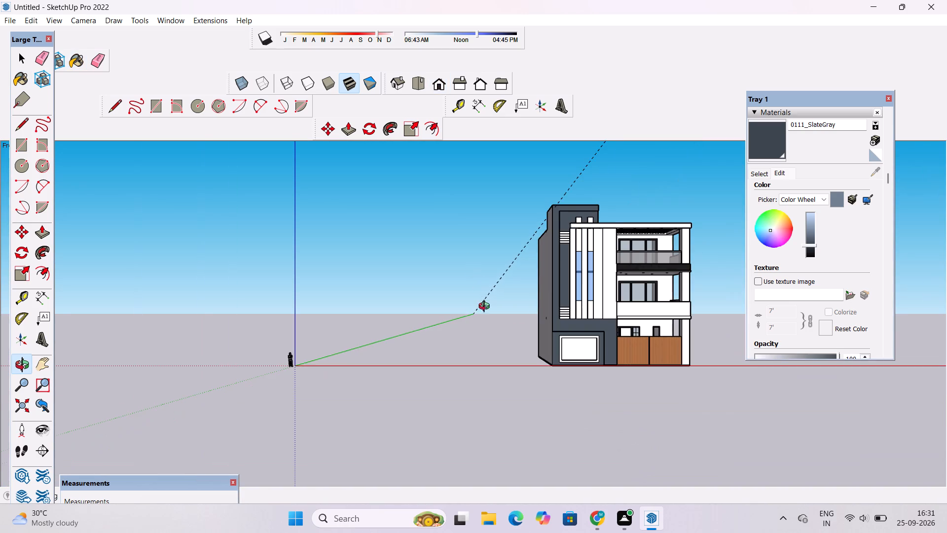
left_click_drag(562, 314, 450, 357)
left_click_drag(459, 347, 459, 440)
left_click_drag(485, 374, 428, 402, "shift")
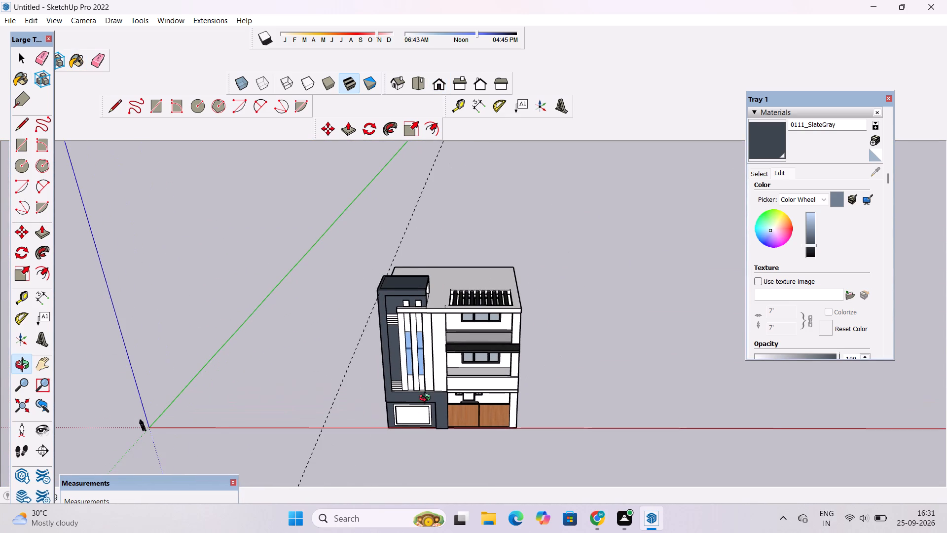
key("e")
left_click(408, 227)
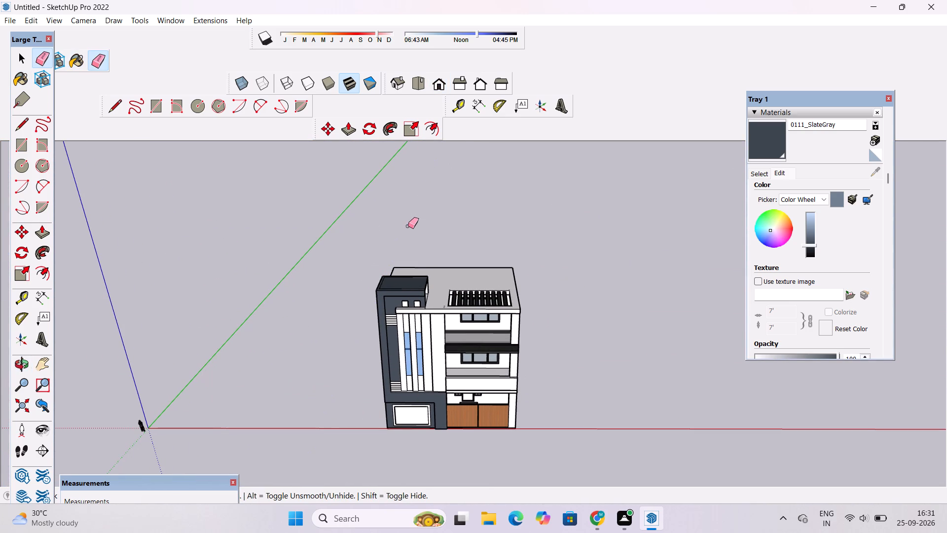
Paint the ledge at the bottom of the tower recess, beneath the lower louvres and vertical fins, with 0111_SlateGray.
key("o")
left_click_drag(414, 338, 414, 281)
left_click(414, 280)
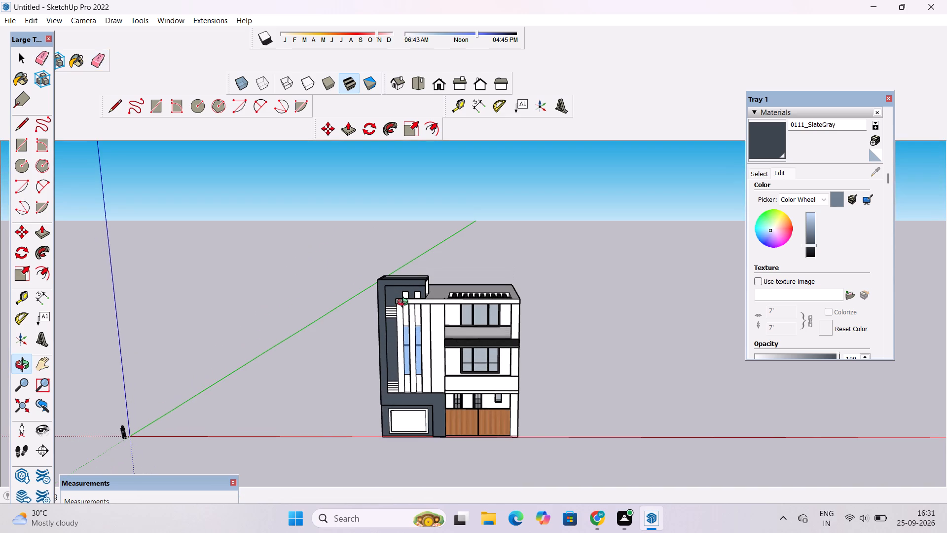
left_click_drag(405, 358, 418, 343, "shift")
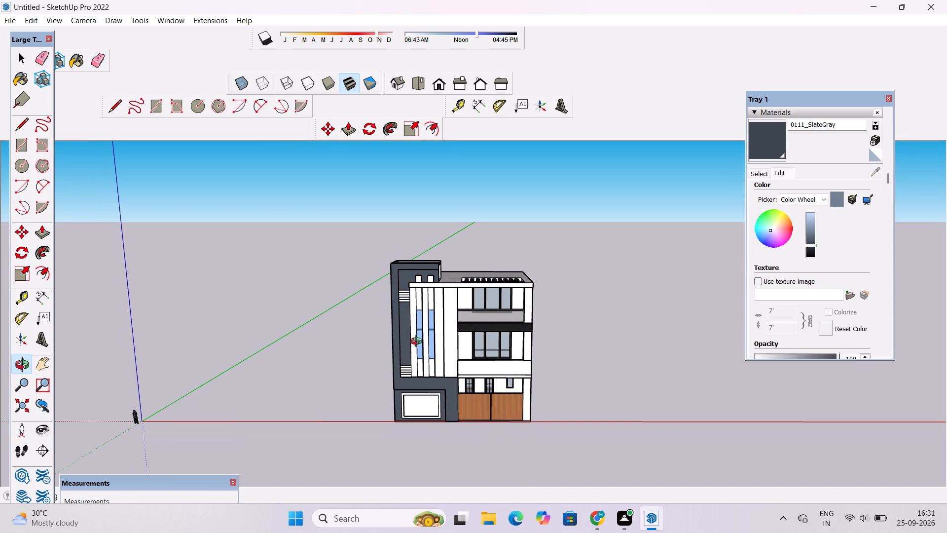
left_click_drag(421, 346, 434, 309)
left_click(435, 309)
left_click_drag(437, 326, 447, 296)
left_click_drag(448, 311, 443, 334)
scroll(446, 264, "up", 9)
left_click_drag(430, 330, 374, 446)
left_click_drag(374, 448, 377, 463)
left_click_drag(377, 463, 378, 465)
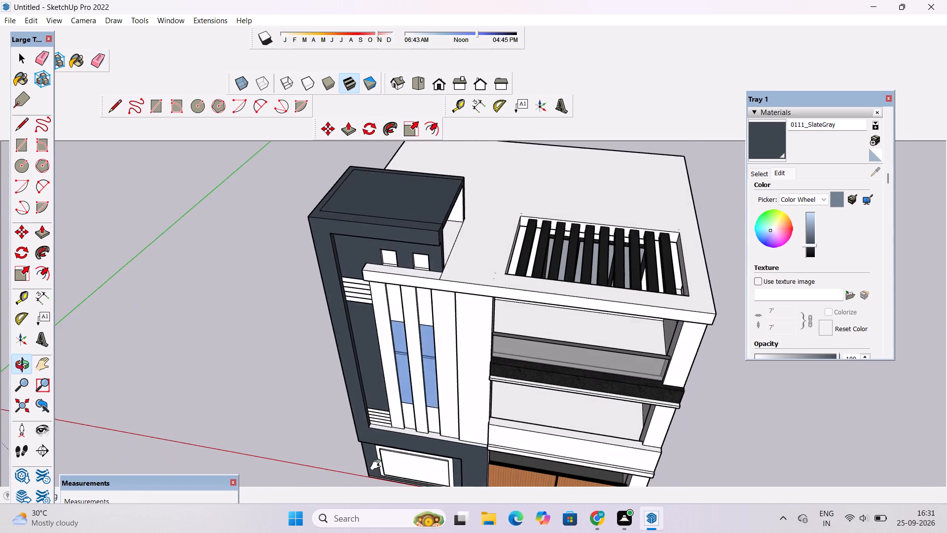
left_click_drag(378, 465, 382, 420)
scroll(400, 419, "up", 3)
left_click_drag(401, 417, 438, 429)
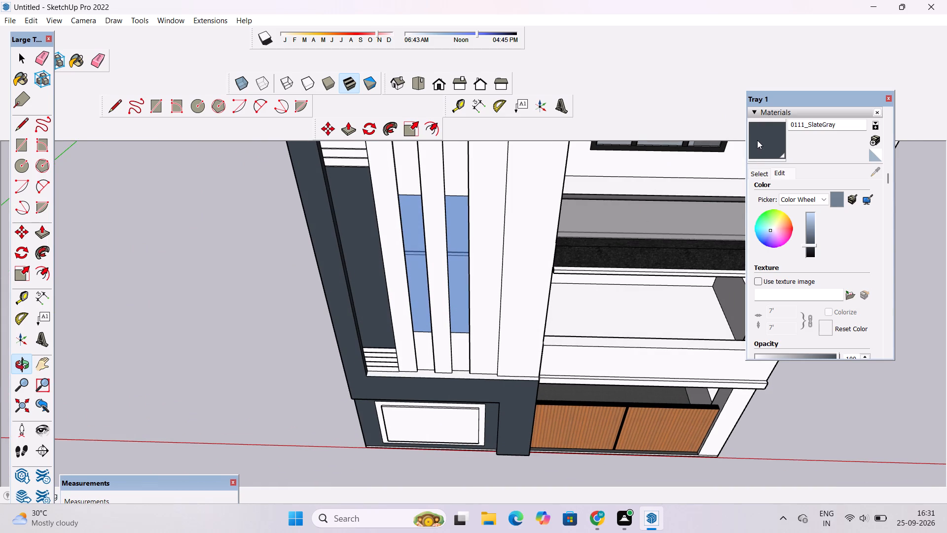
left_click_drag(757, 140, 748, 149)
scroll(430, 409, "up", 5)
left_click(426, 345)
scroll(430, 353, "down", 4)
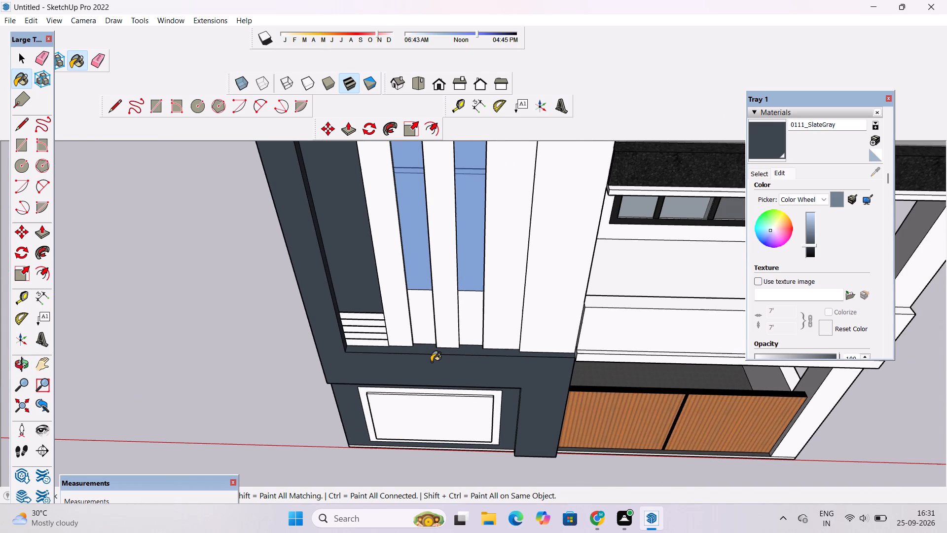
Paint the underside of the tower frame's top projection, above the two small openings, with 0111_SlateGray.
key("o")
left_click_drag(433, 436, 433, 338)
scroll(363, 294, "up", 10)
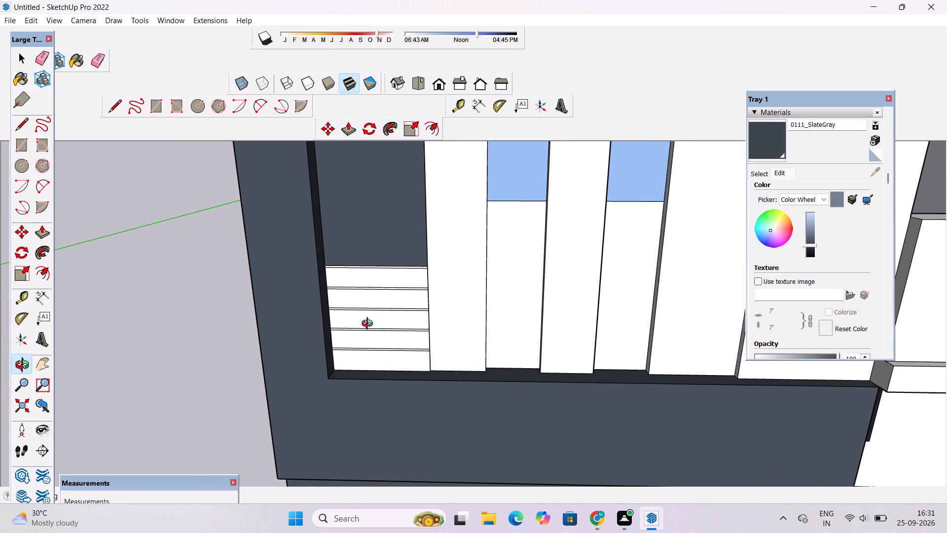
left_click_drag(393, 384, 402, 304)
scroll(399, 303, "down", 16)
left_click_drag(392, 328, 419, 437, "shift")
scroll(419, 435, "down", 5)
scroll(451, 272, "up", 11)
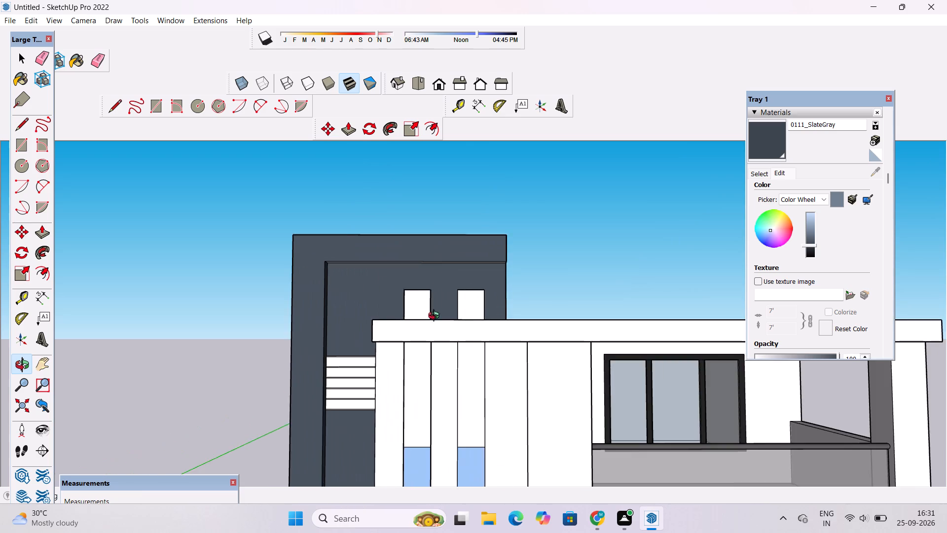
left_click_drag(436, 313, 438, 257)
left_click(770, 141)
scroll(452, 269, "up", 6)
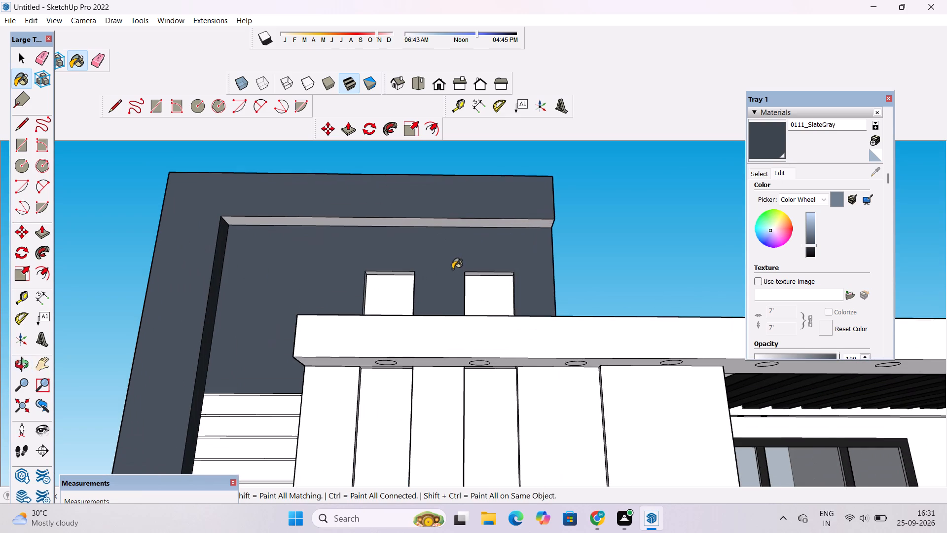
scroll(455, 222, "up", 3)
left_click(455, 221)
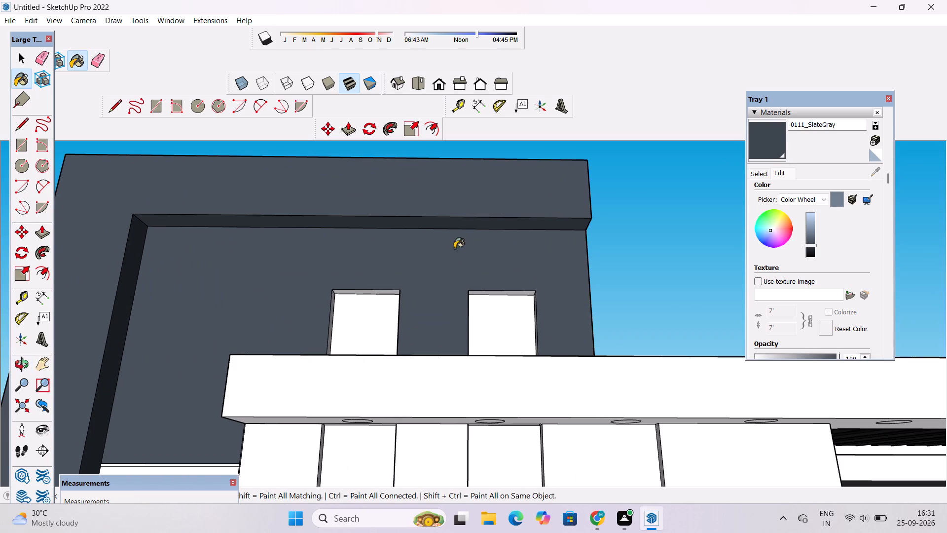
Paint the narrow side edge of the tower's projecting frame, beside the large white side wall, with 0111_SlateGray.
key("o")
scroll(397, 305, "down", 6)
left_click_drag(399, 325, 413, 397)
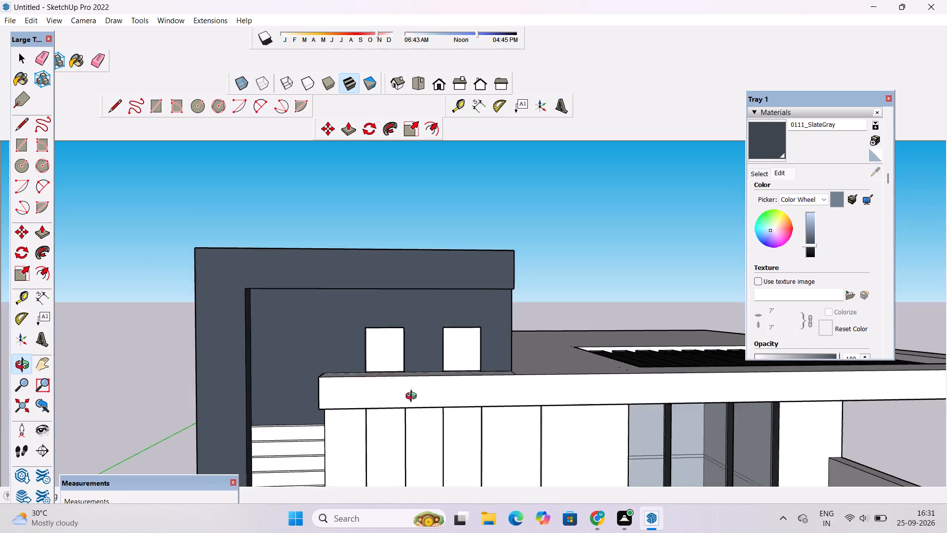
left_click_drag(413, 397, 414, 399)
left_click_drag(413, 424, 360, 354)
scroll(354, 349, "down", 4)
left_click_drag(498, 365, 405, 272)
left_click(405, 272)
scroll(407, 277, "down", 7)
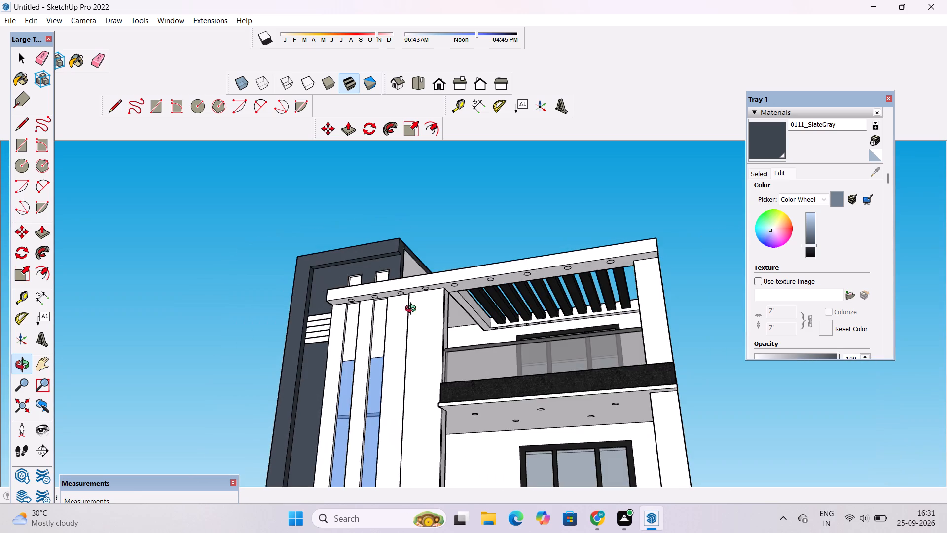
left_click_drag(423, 331, 477, 454)
left_click_drag(513, 464, 491, 314)
scroll(451, 317, "down", 6)
left_click_drag(412, 353, 720, 443)
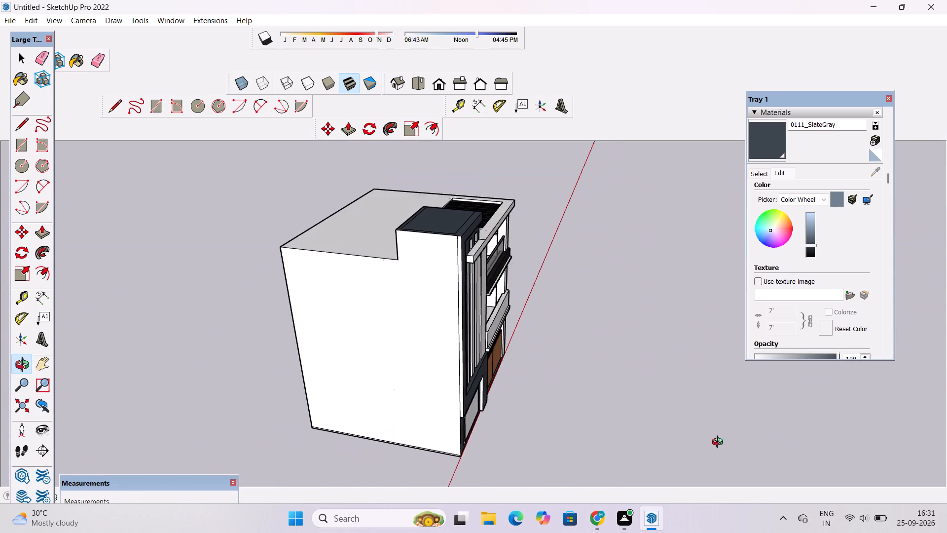
left_click_drag(720, 443, 696, 452)
left_click_drag(677, 453, 452, 413)
scroll(241, 237, "up", 4)
left_click_drag(287, 249, 425, 279)
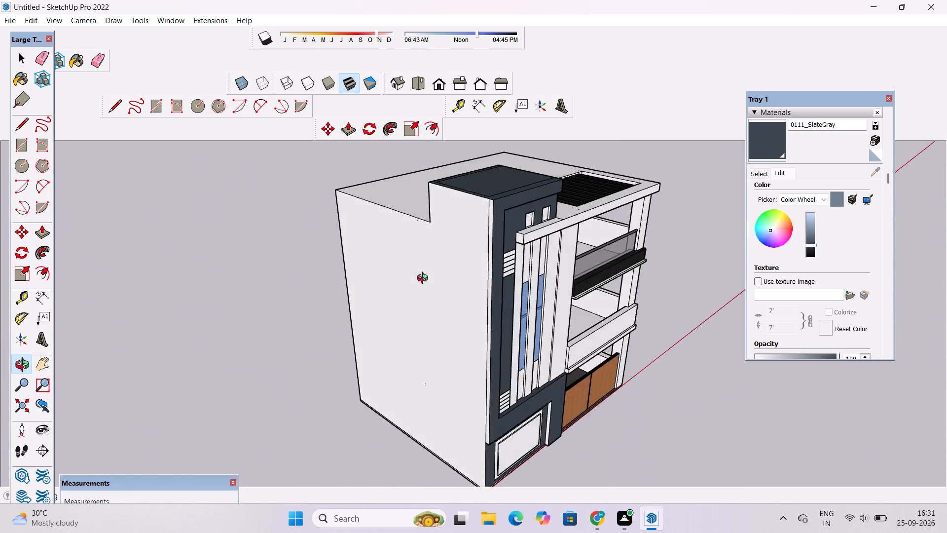
left_click_drag(425, 279, 467, 274)
double_click(764, 139)
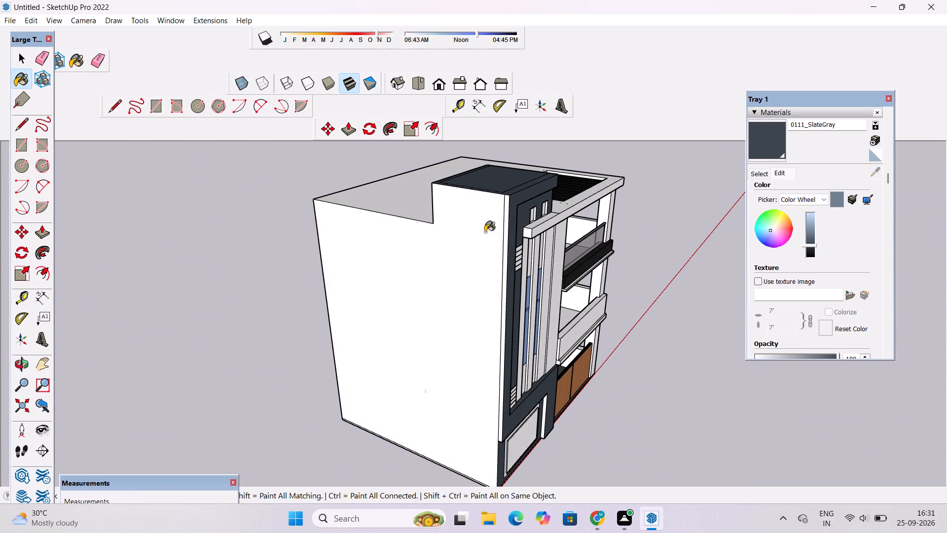
scroll(502, 224, "up", 5)
left_click(510, 213)
Examine the painted tower and the whole front facade from the side and front for surfaces still lacking a material.
key("o")
scroll(470, 270, "down", 5)
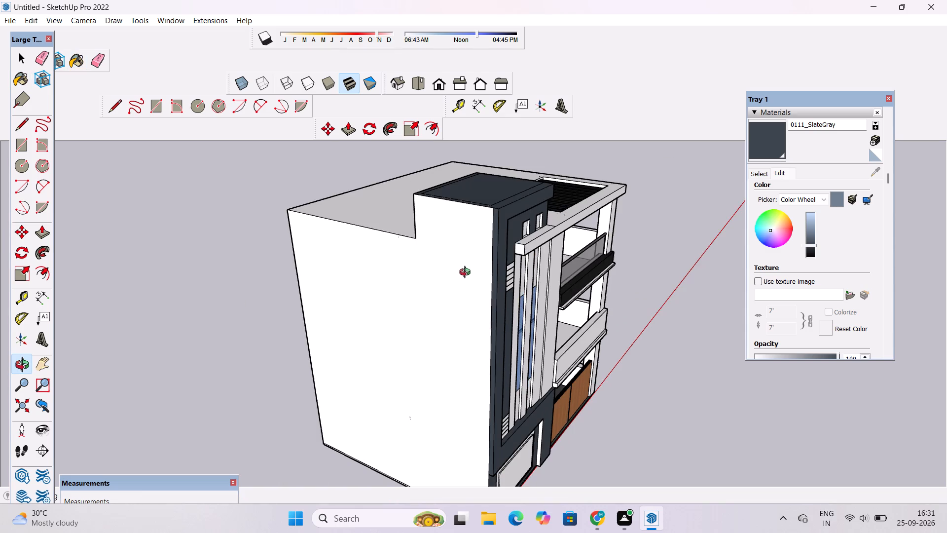
left_click_drag(538, 341, 498, 341)
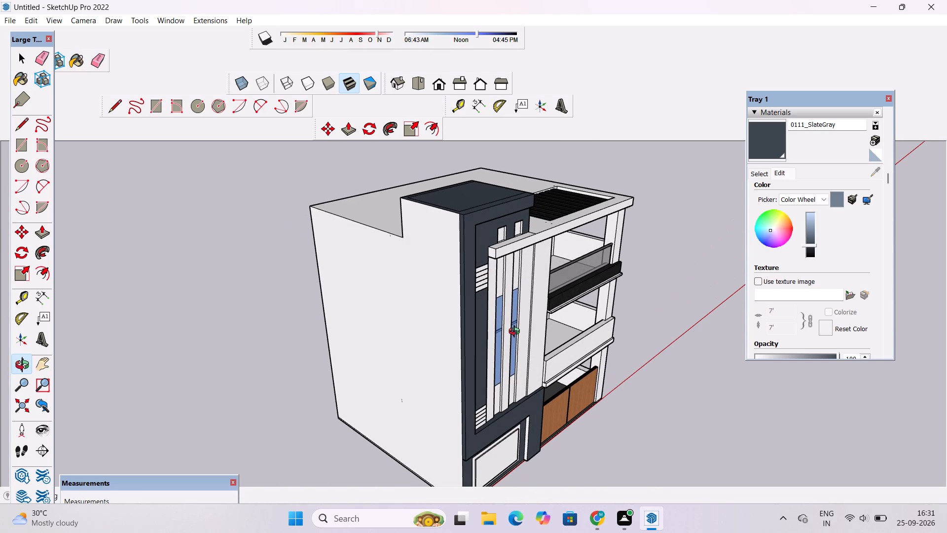
scroll(517, 350, "down", 1)
left_click_drag(524, 367, 500, 371)
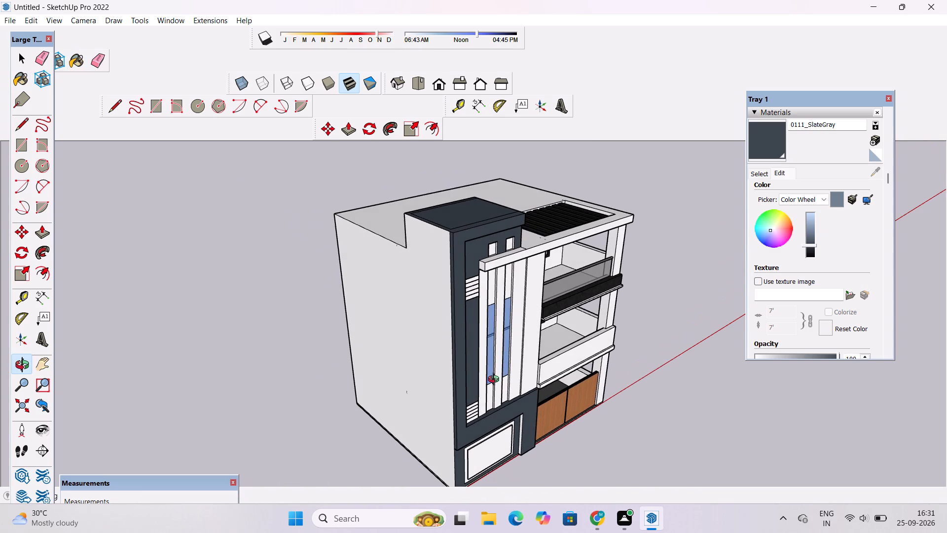
left_click_drag(490, 385, 473, 288, "shift")
left_click_drag(500, 318, 441, 288)
left_click_drag(440, 287, 471, 348, "shift")
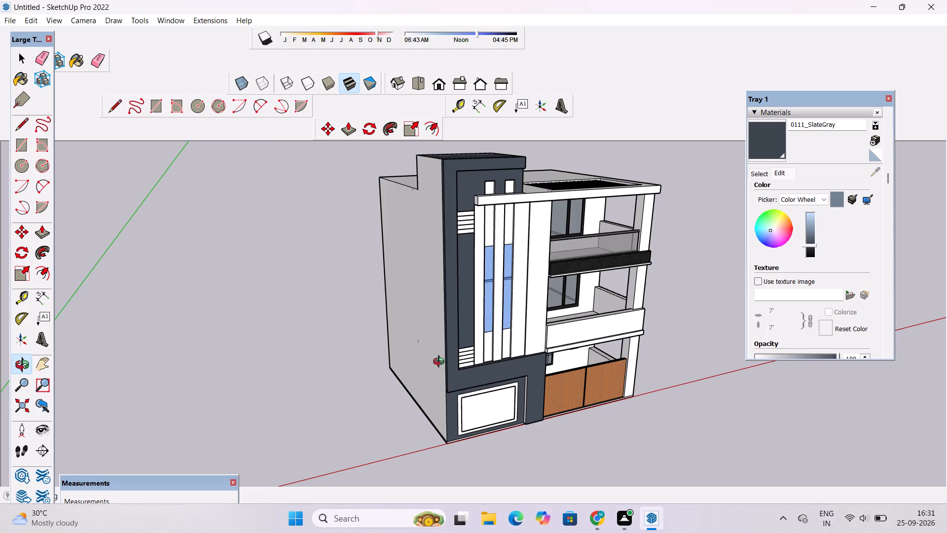
scroll(441, 363, "down", 3)
left_click_drag(452, 399, 398, 346)
left_click_drag(413, 374, 394, 326, "shift")
left_click_drag(405, 364, 387, 373)
scroll(396, 356, "up", 2)
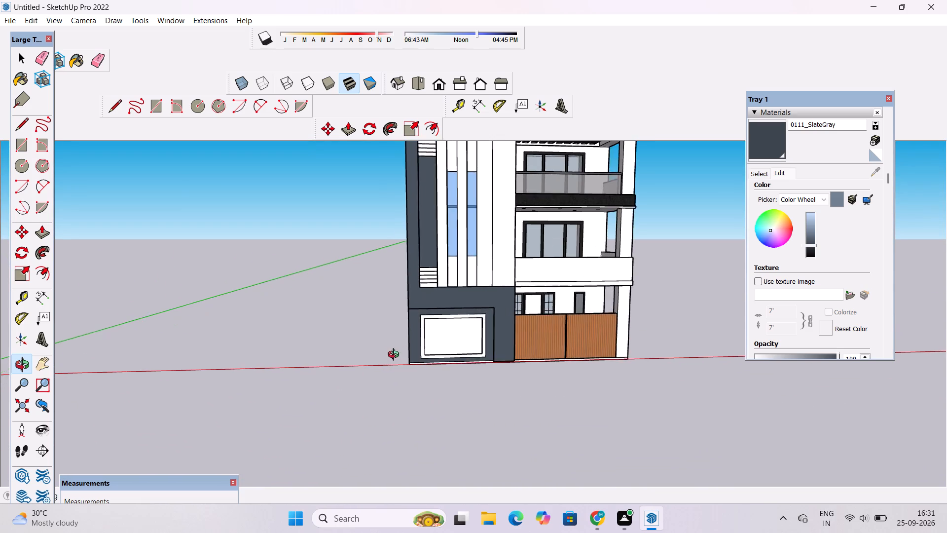
left_click_drag(427, 345, 351, 380, "shift")
left_click_drag(485, 310, 434, 326)
left_click_drag(435, 328, 392, 342)
left_click_drag(388, 355, 425, 357)
left_click(425, 357)
scroll(431, 351, "up", 3)
left_click_drag(431, 351, 399, 420, "shift")
left_click_drag(399, 421, 396, 402)
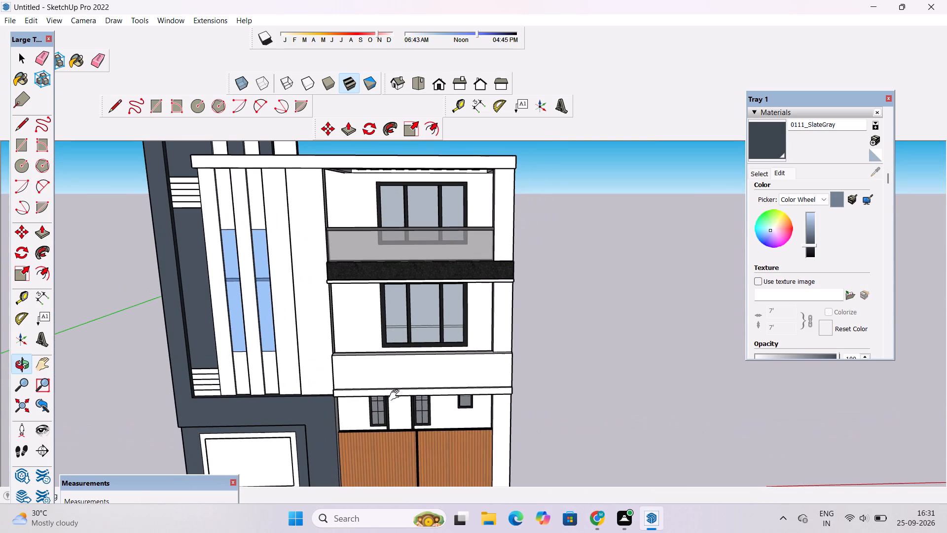
scroll(378, 409, "up", 2)
scroll(378, 409, "down", 1)
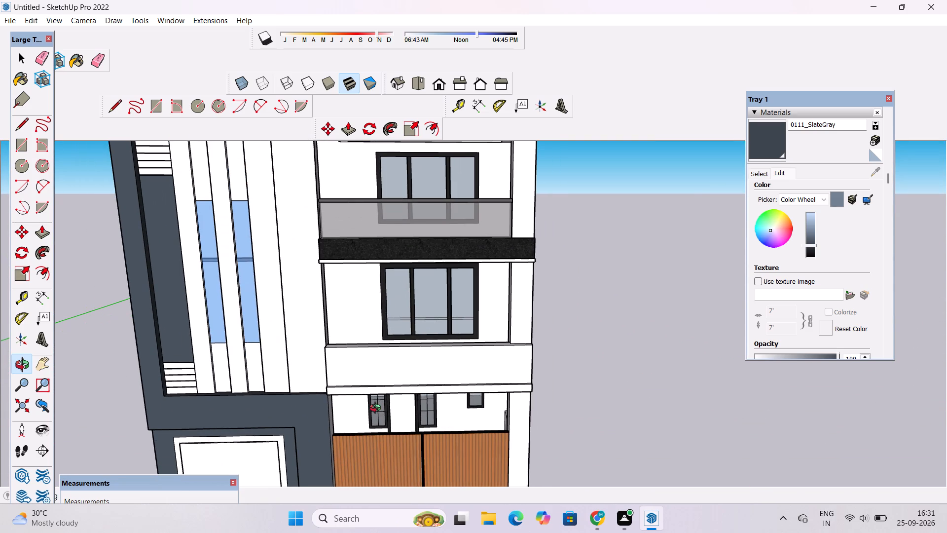
scroll(376, 409, "down", 2)
left_click_drag(376, 405, 379, 375, "shift")
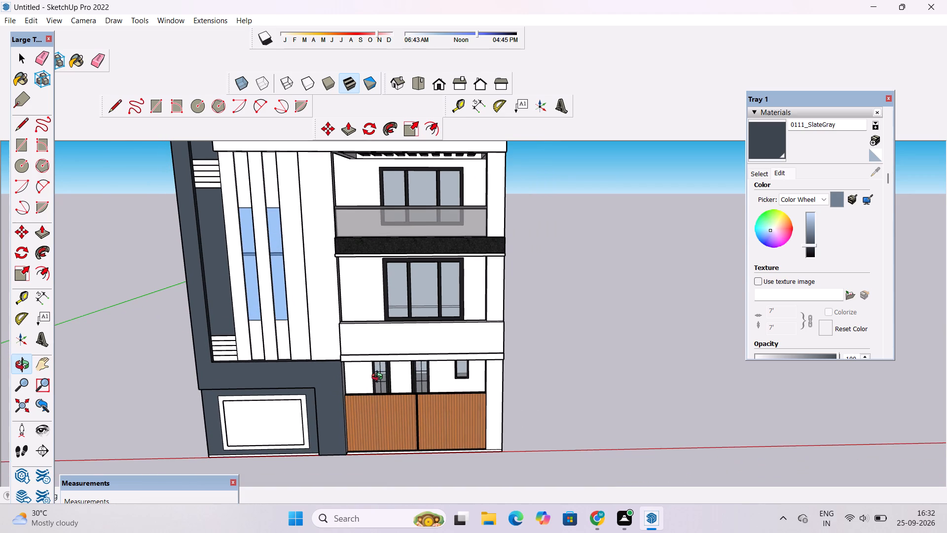
left_click(379, 378)
left_click_drag(383, 410, 409, 387, "shift")
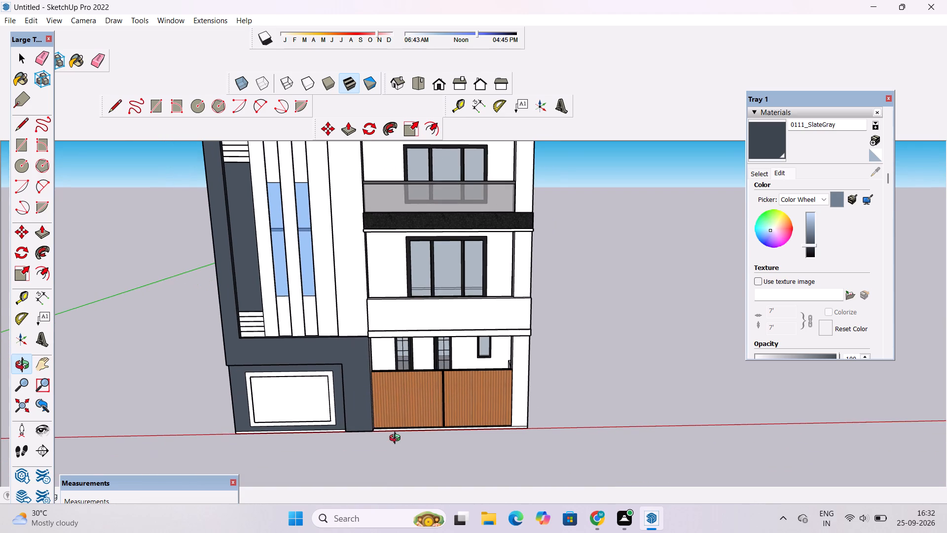
Examine the ground-floor gate, boundary wall panel and porch area closely, along with the balconies above.
scroll(396, 439, "up", 3)
left_click_drag(435, 421, 440, 472)
scroll(447, 462, "up", 3)
left_click_drag(439, 448, 411, 375)
left_click_drag(419, 375, 423, 411)
scroll(414, 393, "up", 3)
left_click_drag(380, 397, 381, 359)
left_click_drag(368, 355, 467, 420, "shift")
scroll(444, 419, "down", 3)
left_click_drag(423, 432, 420, 395)
scroll(386, 392, "up", 3)
left_click_drag(372, 390, 383, 399, "shift")
scroll(385, 402, "down", 4)
left_click_drag(352, 405, 391, 402, "shift")
left_click_drag(395, 416, 401, 357)
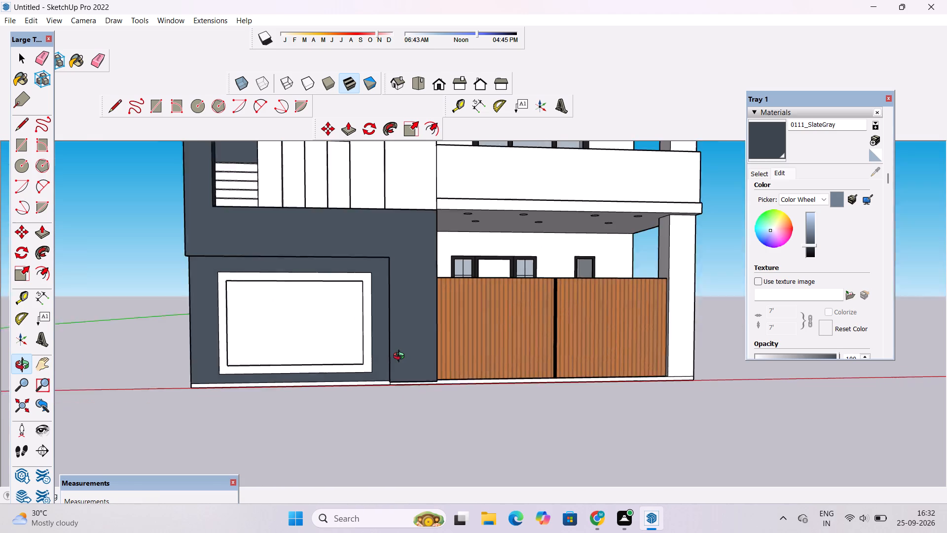
left_click_drag(401, 357, 401, 354)
scroll(401, 353, "down", 2)
left_click_drag(448, 330, 437, 395)
left_click_drag(447, 370, 453, 350)
scroll(446, 338, "down", 5)
left_click_drag(447, 346, 437, 430)
left_click_drag(441, 420, 446, 408)
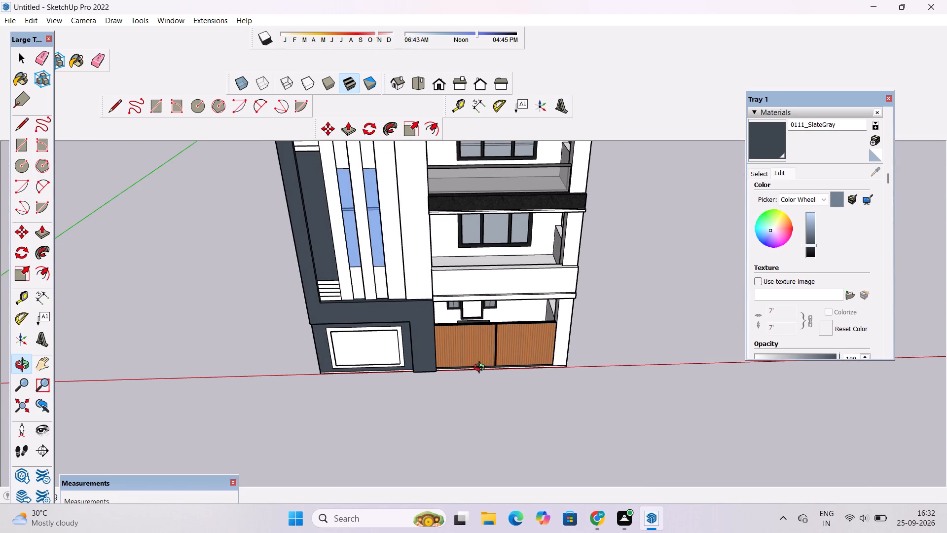
scroll(520, 316, "up", 10)
left_click_drag(522, 317, 505, 293)
scroll(519, 286, "down", 5)
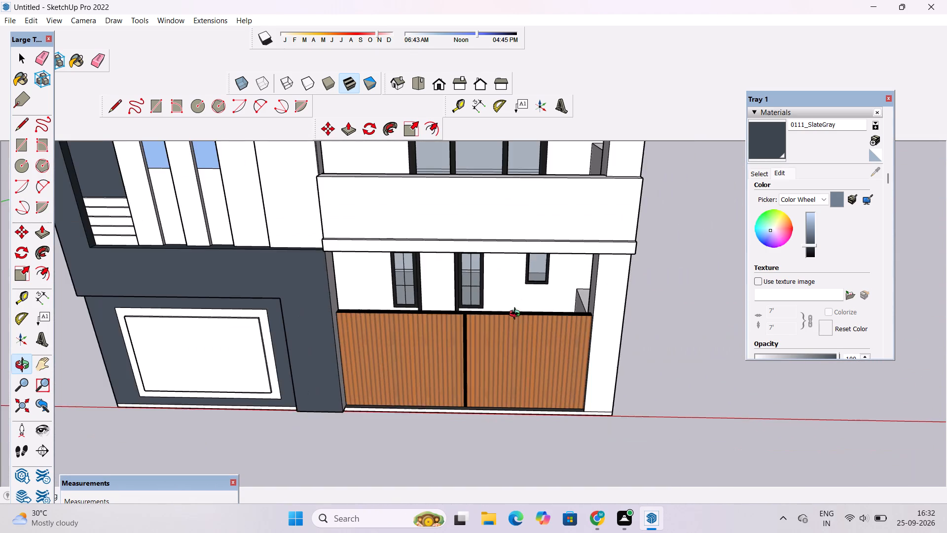
left_click_drag(497, 361, 502, 341)
scroll(461, 378, "down", 5)
left_click_drag(461, 390, 471, 366)
left_click(471, 366)
scroll(472, 364, "down", 4)
left_click_drag(472, 359, 485, 415, "shift")
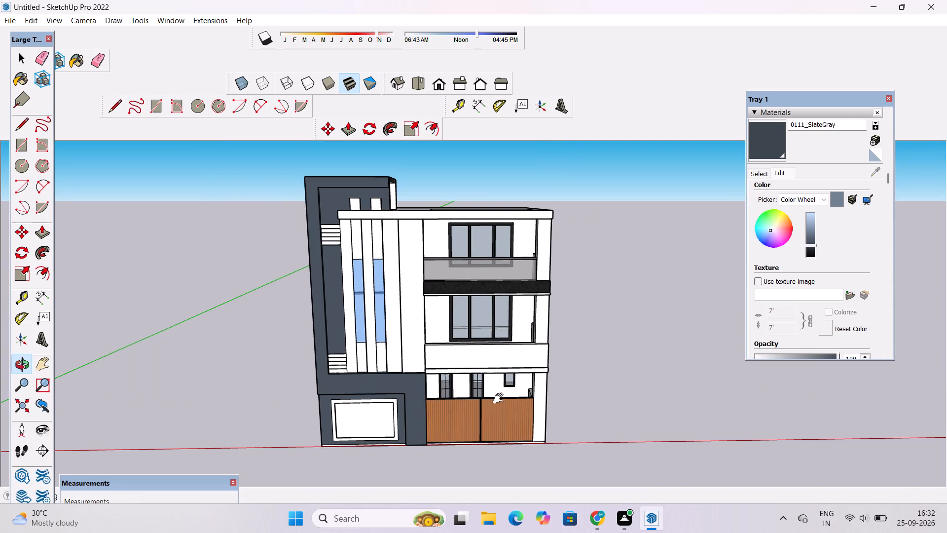
Paint the recessed walls around the two balcony windows and behind the wooden gate with 0099_LightSteelBlue from Colors-Named.
left_click(749, 169)
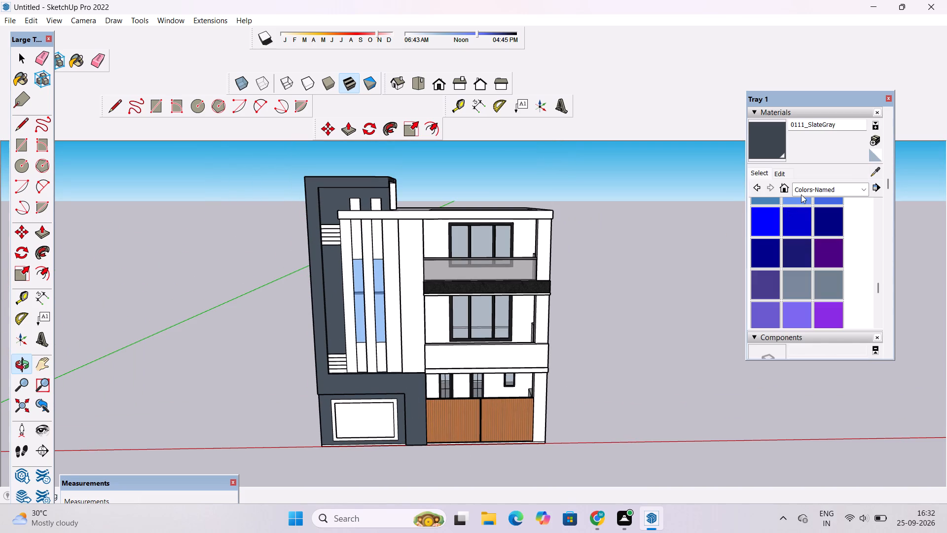
left_click(807, 189)
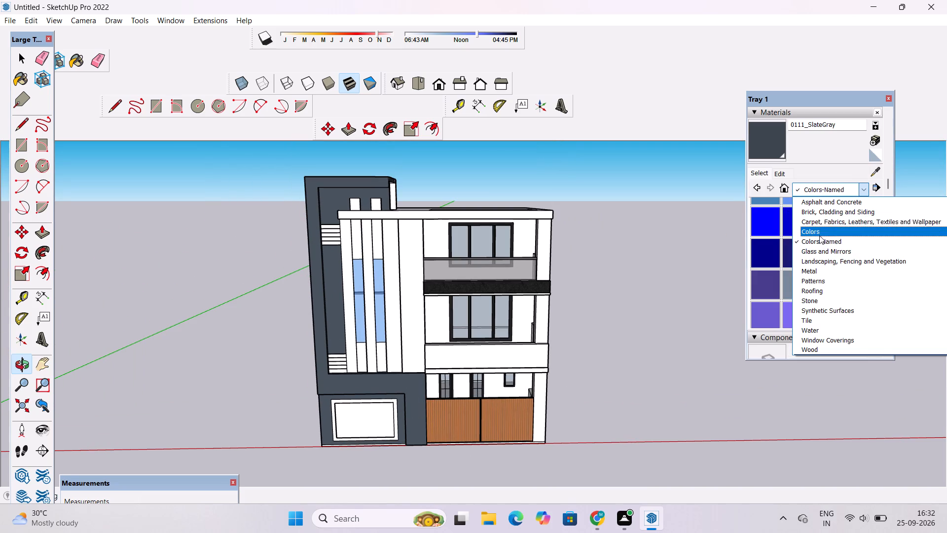
left_click(821, 190)
scroll(789, 254, "up", 1)
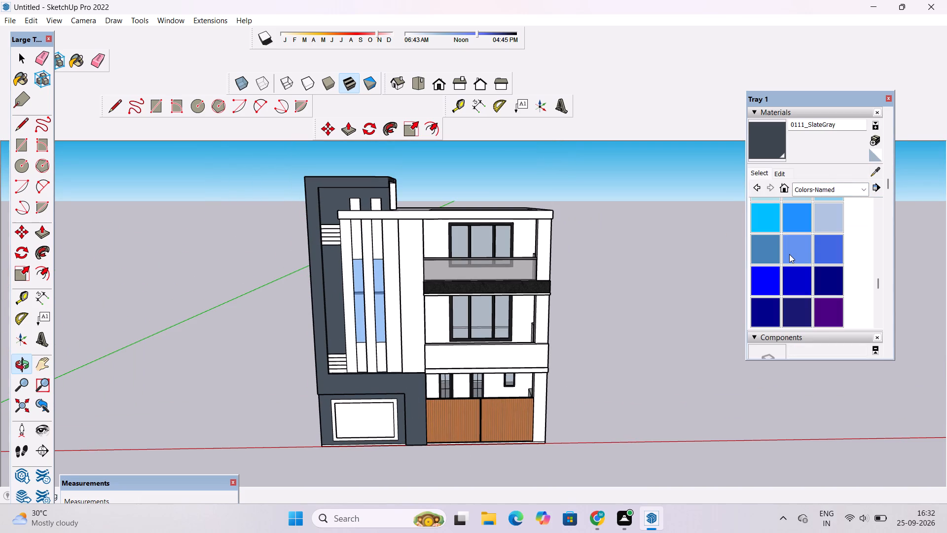
left_click(827, 216)
key("o")
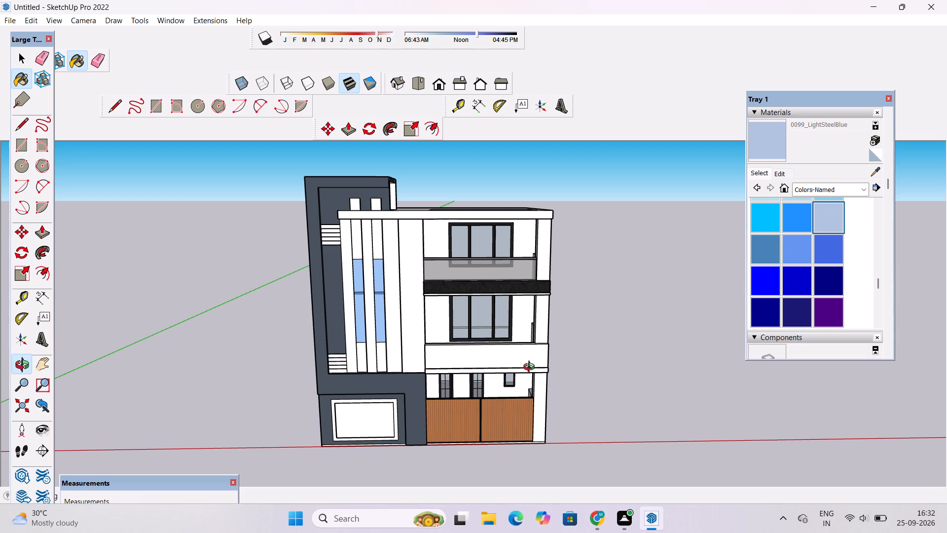
left_click_drag(414, 348, 435, 456)
scroll(466, 286, "up", 9)
left_click_drag(469, 284, 388, 305, "shift")
left_click_drag(459, 376, 455, 352)
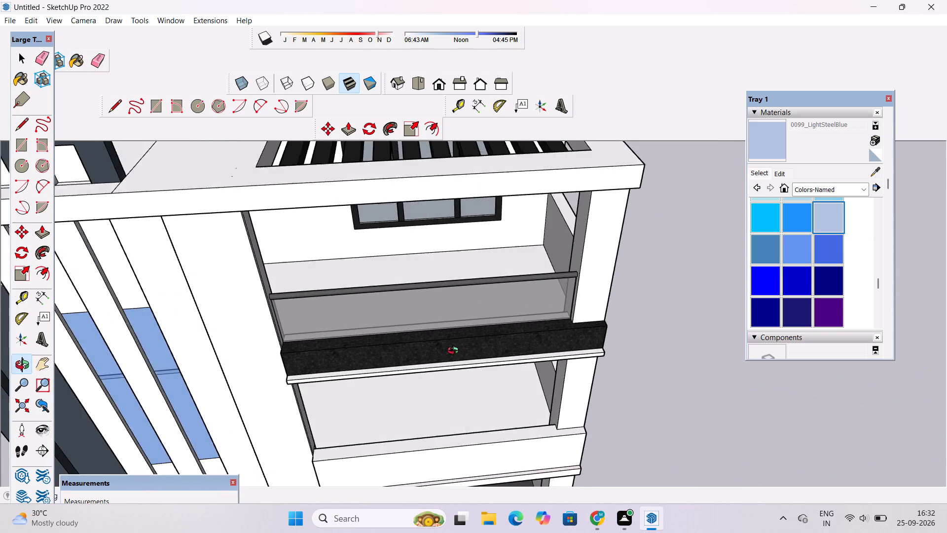
left_click_drag(455, 352, 444, 287)
left_click_drag(441, 307, 446, 322, "shift")
scroll(447, 316, "down", 6, "shift")
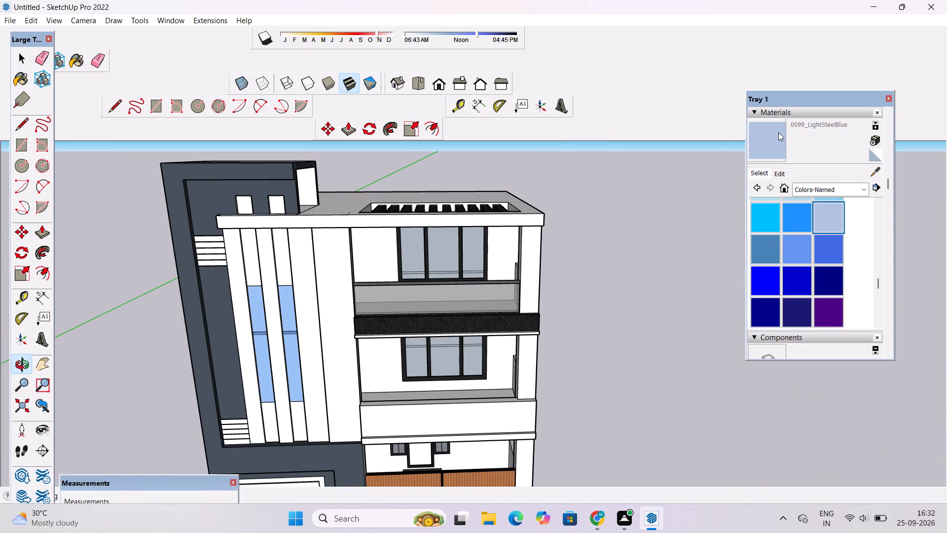
left_click(778, 132)
scroll(492, 259, "up", 3)
left_click(495, 244)
scroll(473, 255, "down", 6)
scroll(500, 373, "up", 5)
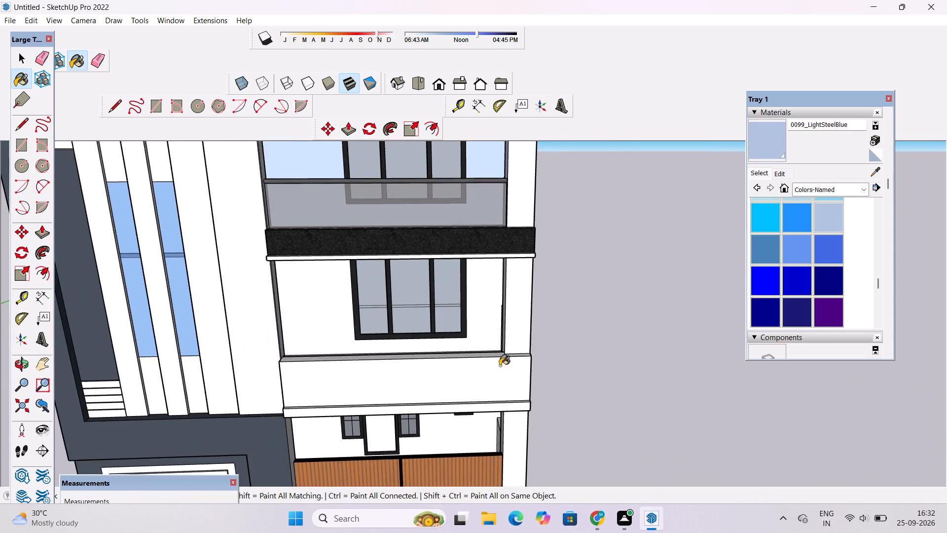
scroll(500, 366, "up", 3)
left_click(480, 294)
scroll(495, 384, "down", 5)
scroll(481, 444, "up", 5)
left_click(448, 424)
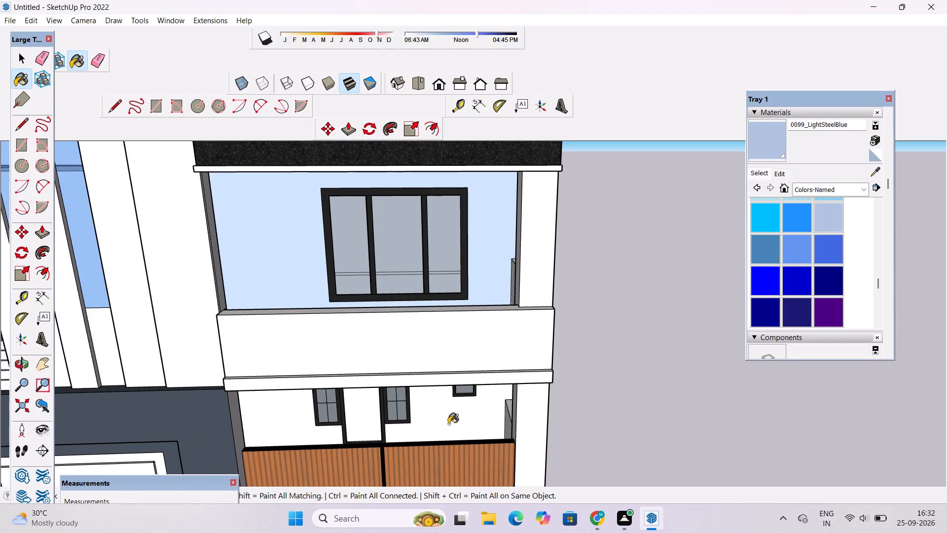
Edit the 0099_LightSteelBlue material's colour, raising its brightness to nearly the maximum for a very pale blue.
key("o")
scroll(448, 422, "down", 11)
left_click_drag(468, 464, 465, 376)
left_click(465, 375)
scroll(439, 403, "up", 3)
left_click_drag(430, 420, 454, 498)
left_click_drag(455, 500, 455, 455)
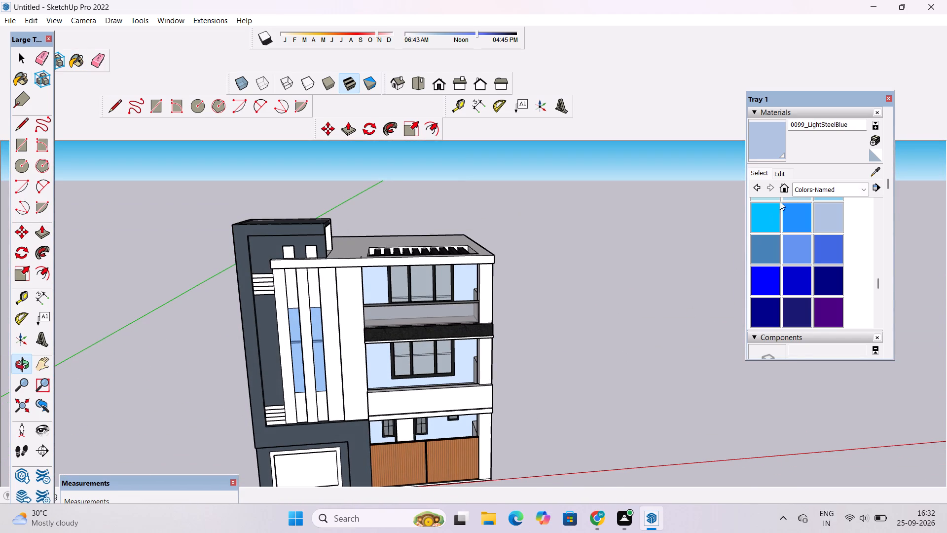
left_click(781, 175)
left_click(812, 215)
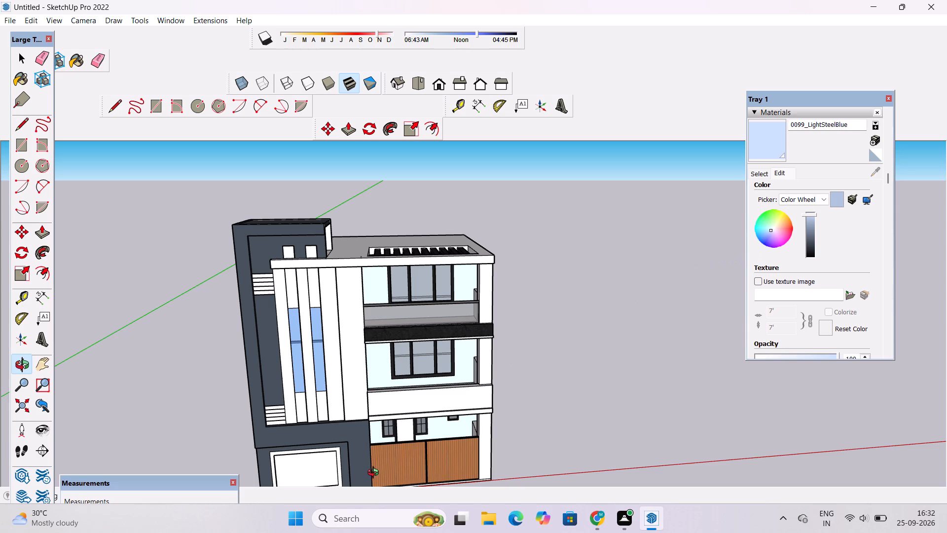
Review the lightened wall colour on the recessed balcony and gate walls from the side and front of the house.
left_click_drag(505, 387, 378, 353)
scroll(497, 310, "up", 5)
left_click_drag(535, 330, 479, 337)
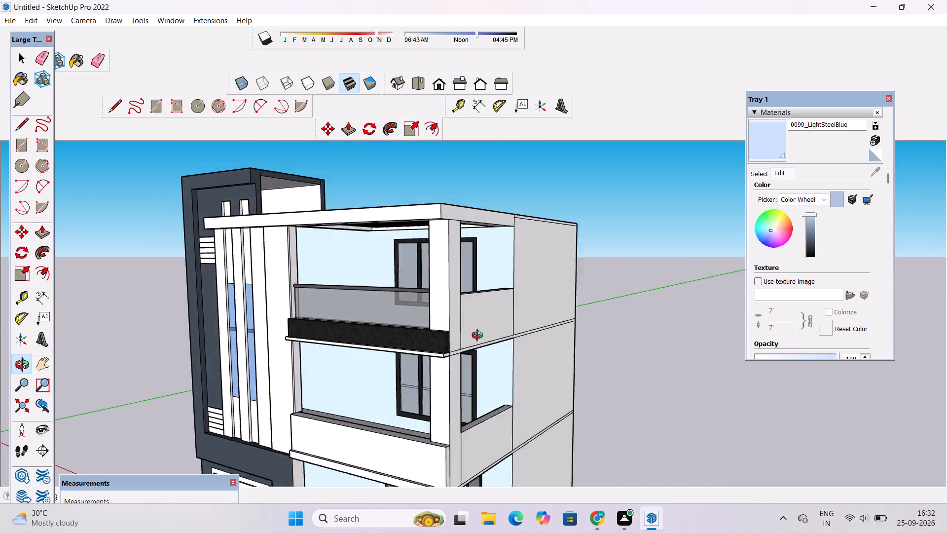
left_click_drag(479, 337, 413, 337)
scroll(376, 343, "down", 5)
scroll(380, 343, "up", 4)
left_click_drag(255, 395, 491, 363)
scroll(484, 357, "down", 5)
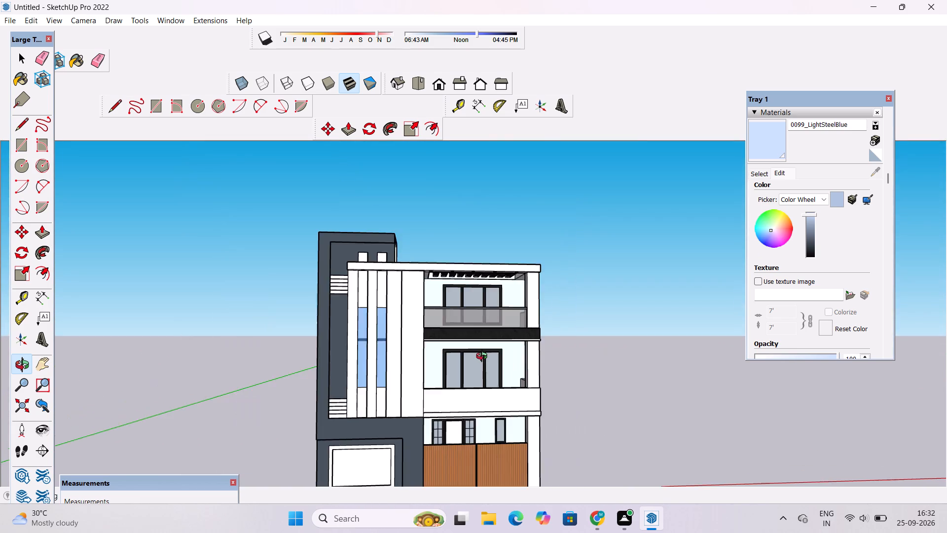
scroll(484, 357, "down", 1)
left_click_drag(483, 359, 485, 401)
left_click_drag(457, 398, 395, 357, "shift")
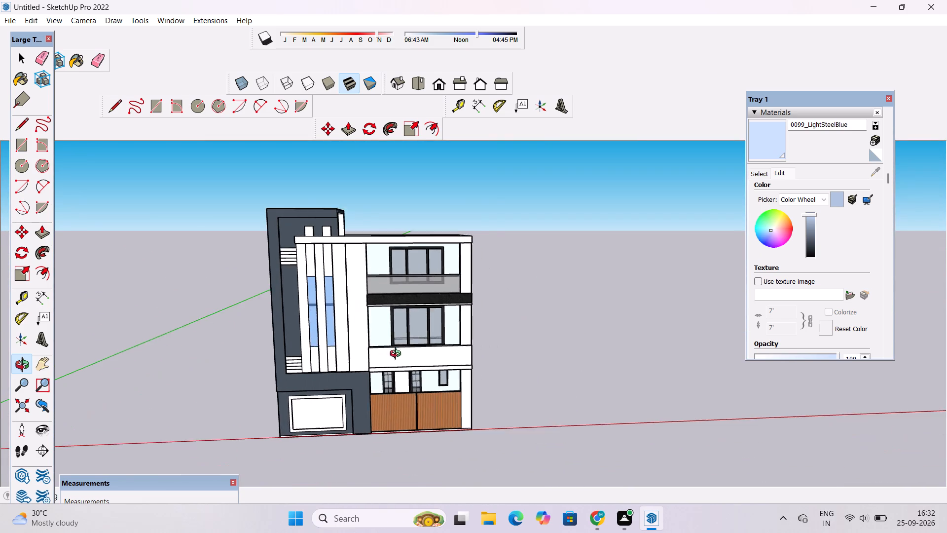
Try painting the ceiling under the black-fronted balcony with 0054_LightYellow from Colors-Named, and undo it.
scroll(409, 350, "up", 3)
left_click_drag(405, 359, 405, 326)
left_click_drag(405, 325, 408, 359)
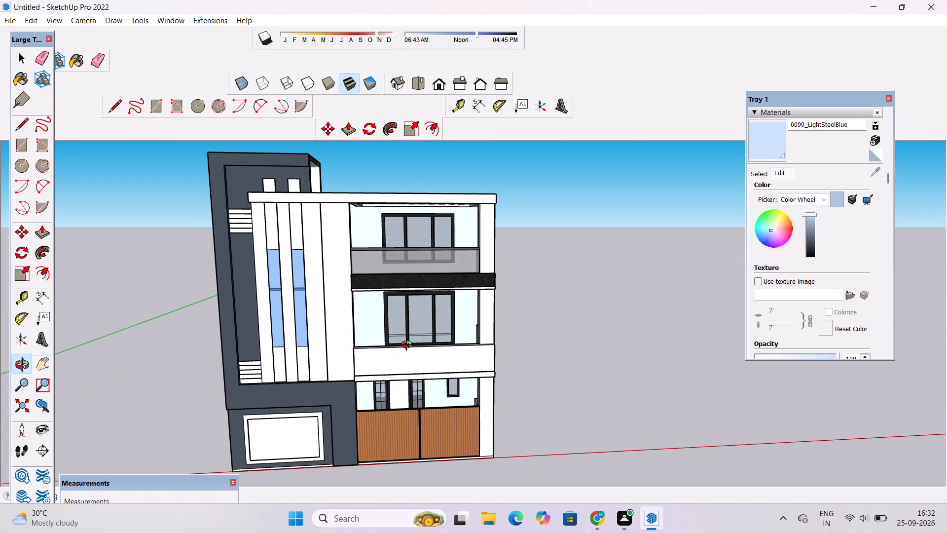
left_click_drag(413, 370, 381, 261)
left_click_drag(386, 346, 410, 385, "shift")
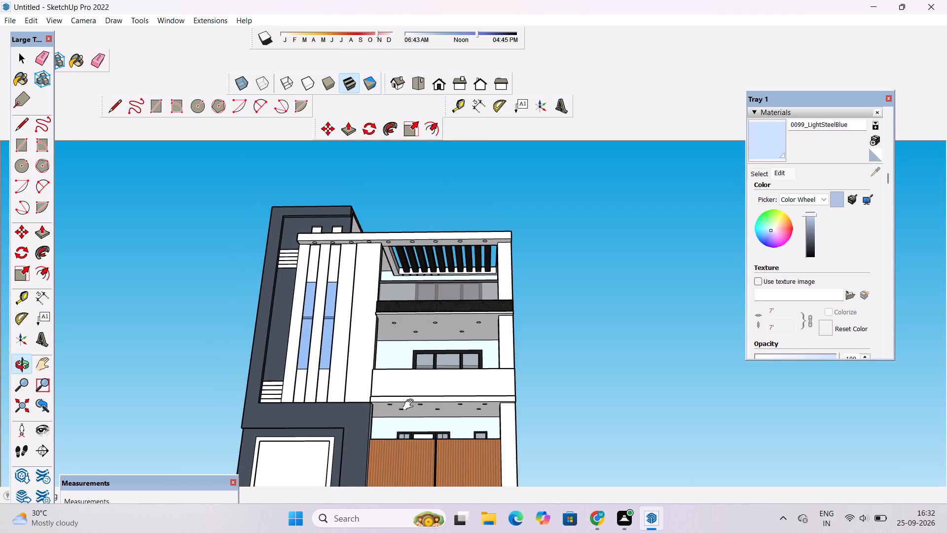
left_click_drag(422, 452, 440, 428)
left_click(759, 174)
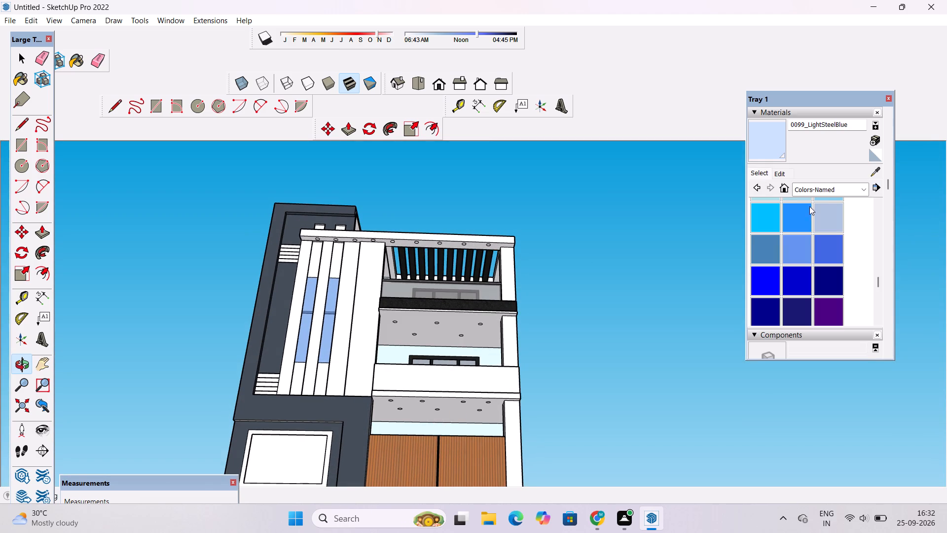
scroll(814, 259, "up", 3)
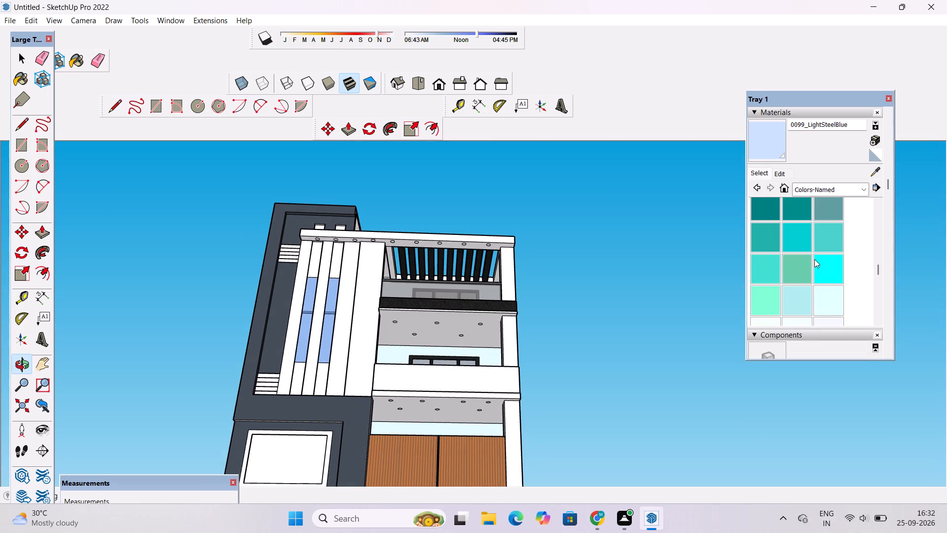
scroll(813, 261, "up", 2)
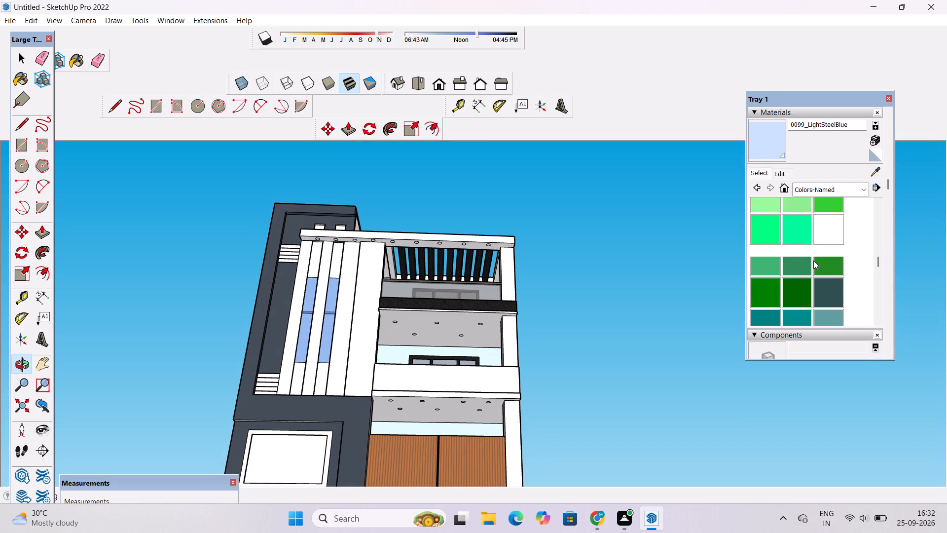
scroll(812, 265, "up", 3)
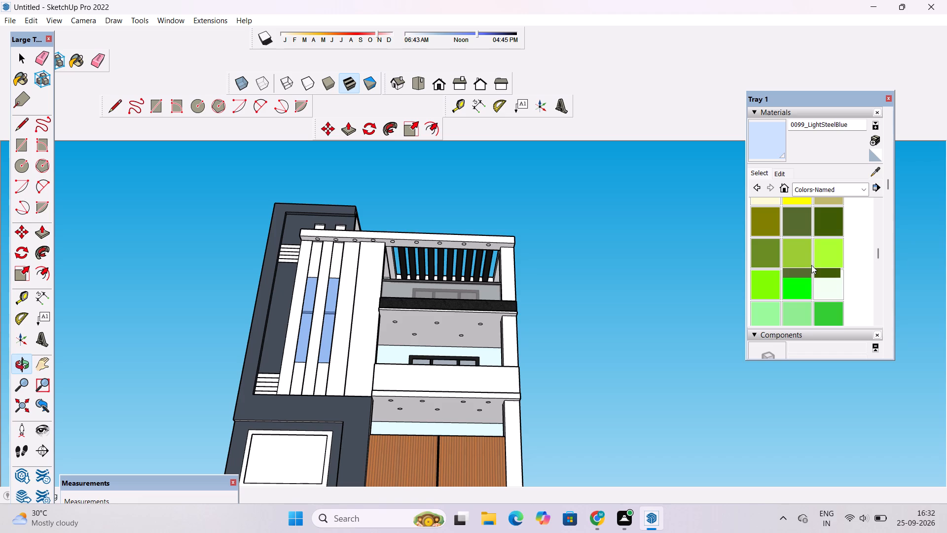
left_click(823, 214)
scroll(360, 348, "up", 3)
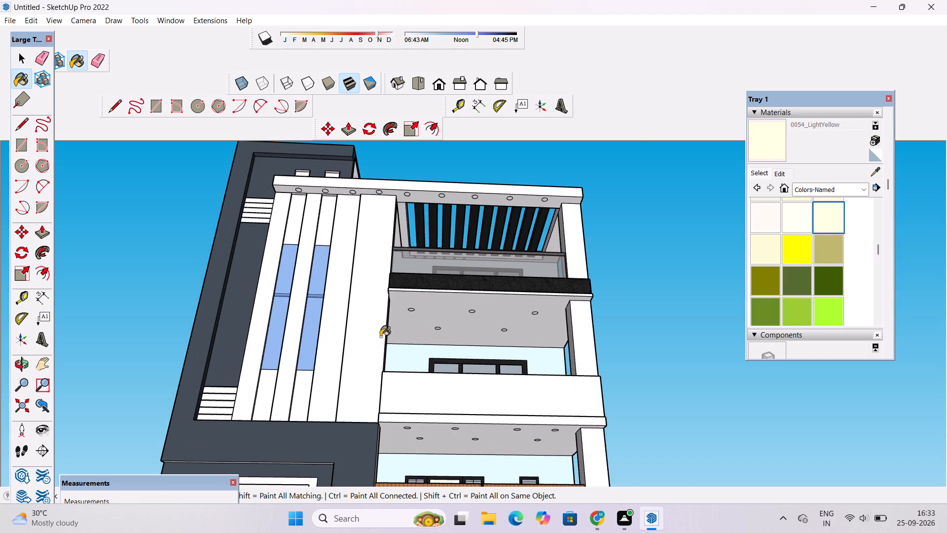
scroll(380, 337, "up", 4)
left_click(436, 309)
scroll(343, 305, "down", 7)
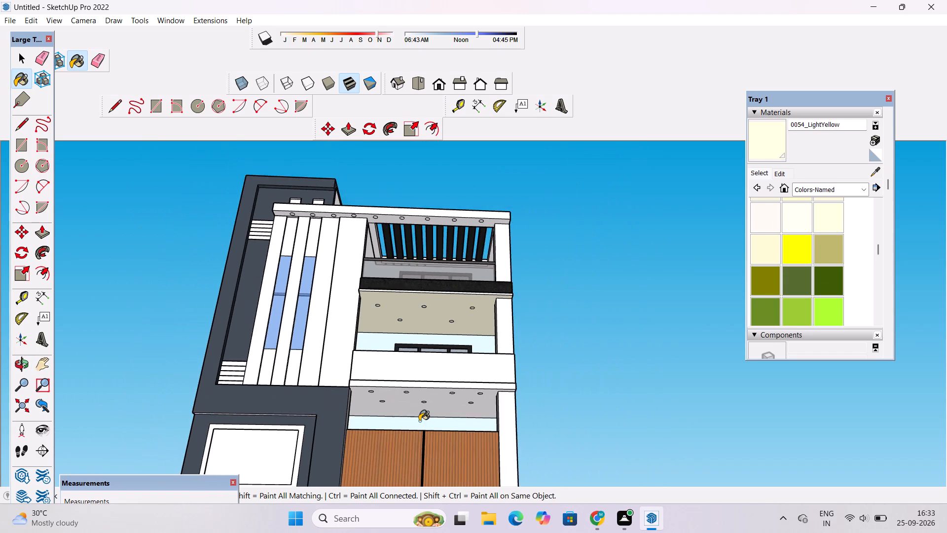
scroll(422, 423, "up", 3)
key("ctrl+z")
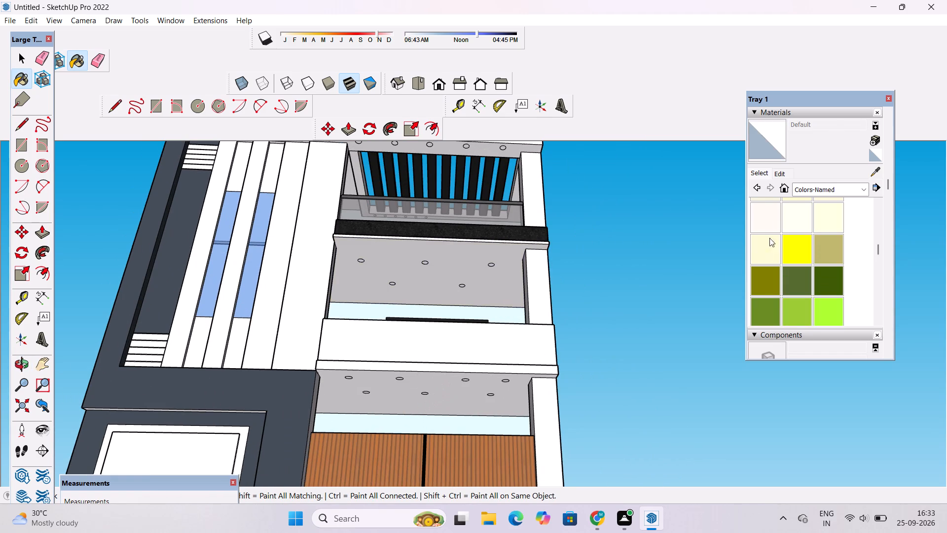
Paint the ceilings under the black-fronted balcony and above the wooden gate with 0052_FloralWhite, darkening that material to a mid grey.
left_click(773, 221)
left_click(422, 269)
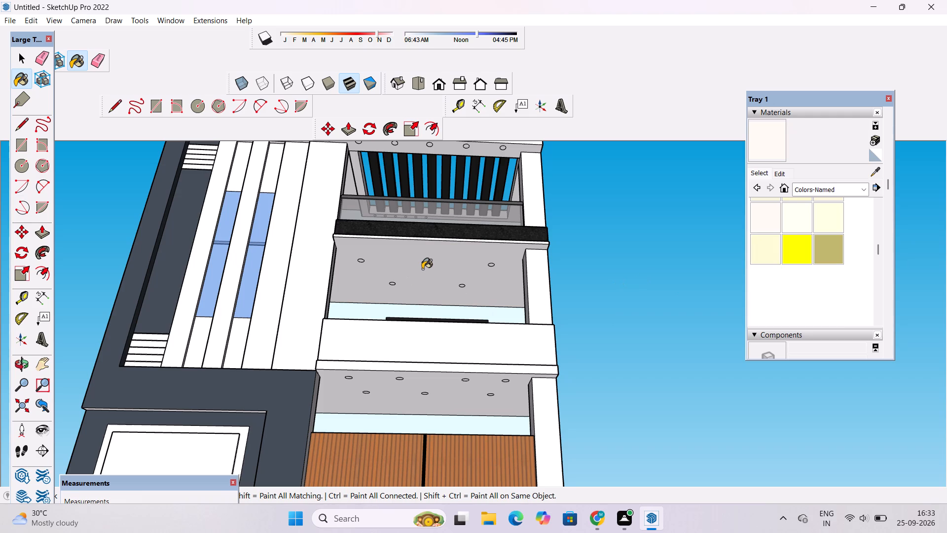
left_click(782, 173)
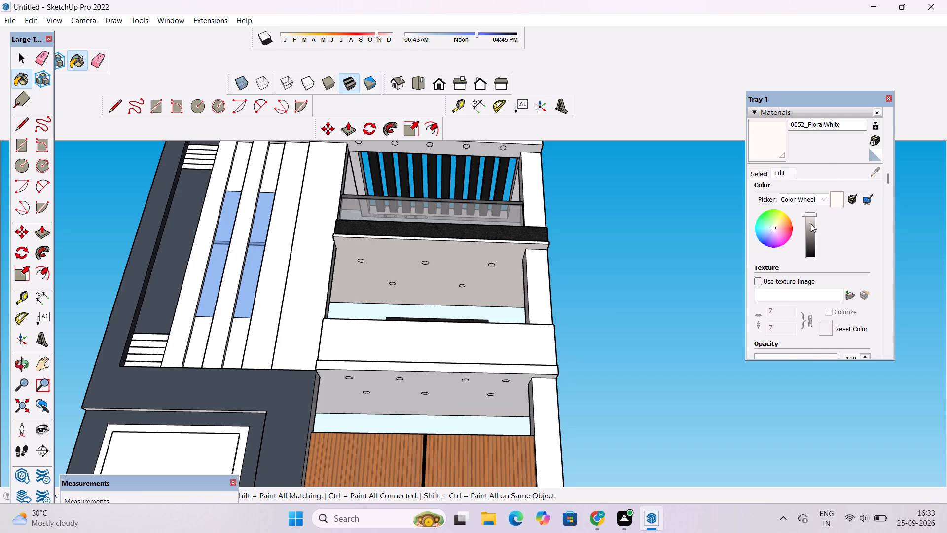
left_click(811, 224)
left_click(811, 229)
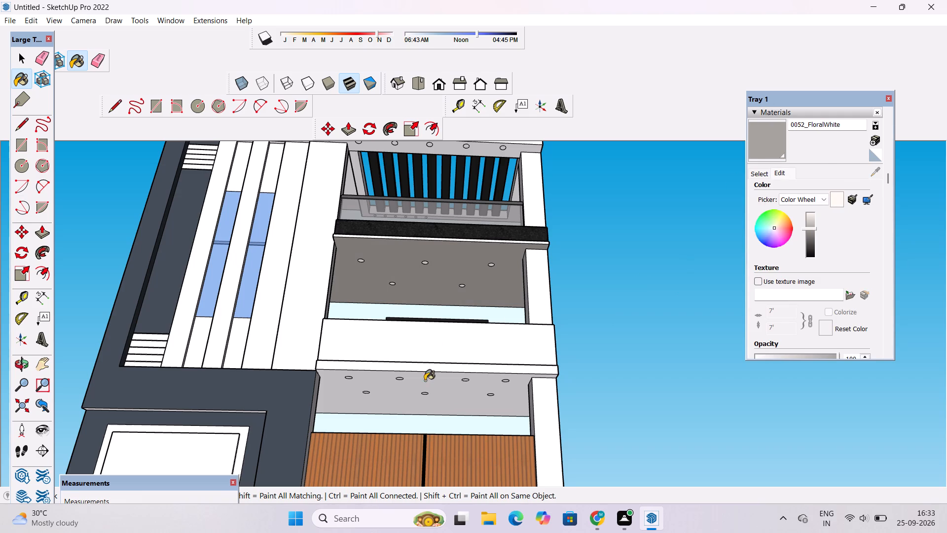
left_click(430, 385)
Review the grey ceilings from below and the overall colour scheme from the front and side of the house.
key("o")
left_click_drag(600, 372, 441, 272)
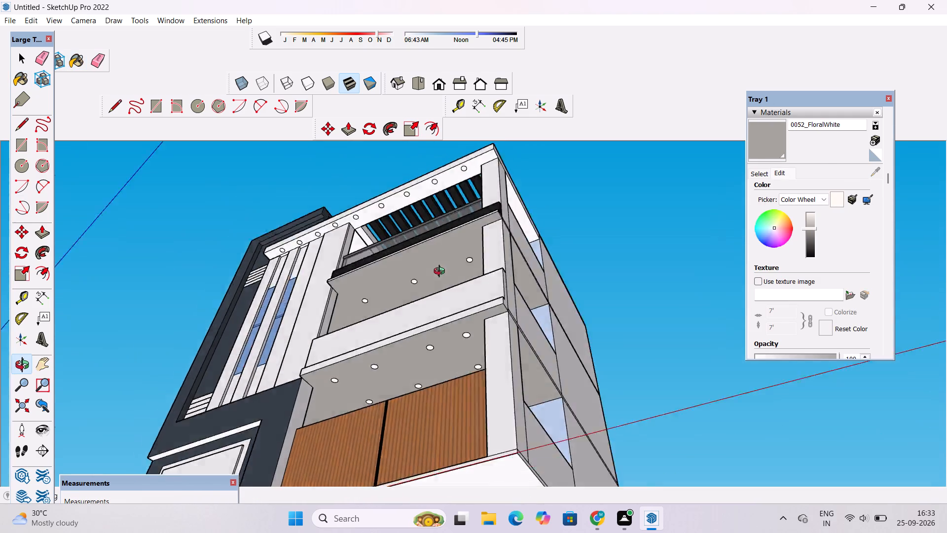
left_click_drag(441, 272, 224, 265)
left_click(223, 264)
left_click_drag(325, 250, 500, 274)
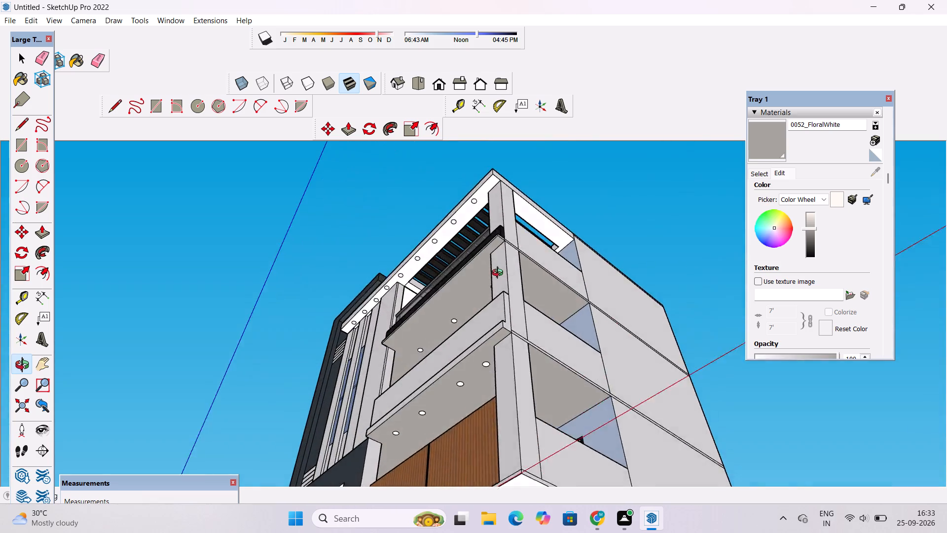
left_click_drag(500, 274, 545, 507)
scroll(329, 229, "down", 13)
left_click_drag(297, 338, 452, 382)
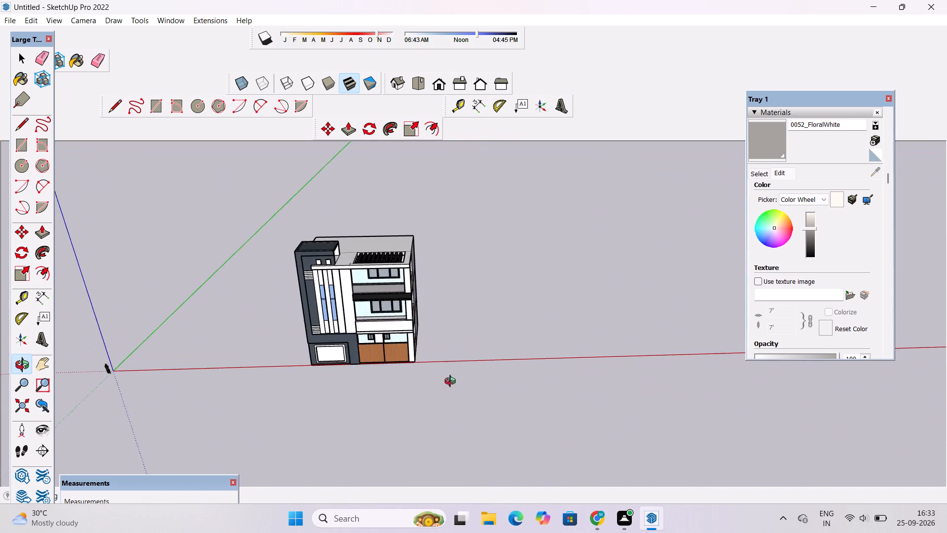
left_click_drag(452, 382, 453, 383)
scroll(321, 247, "up", 6)
scroll(320, 243, "down", 3)
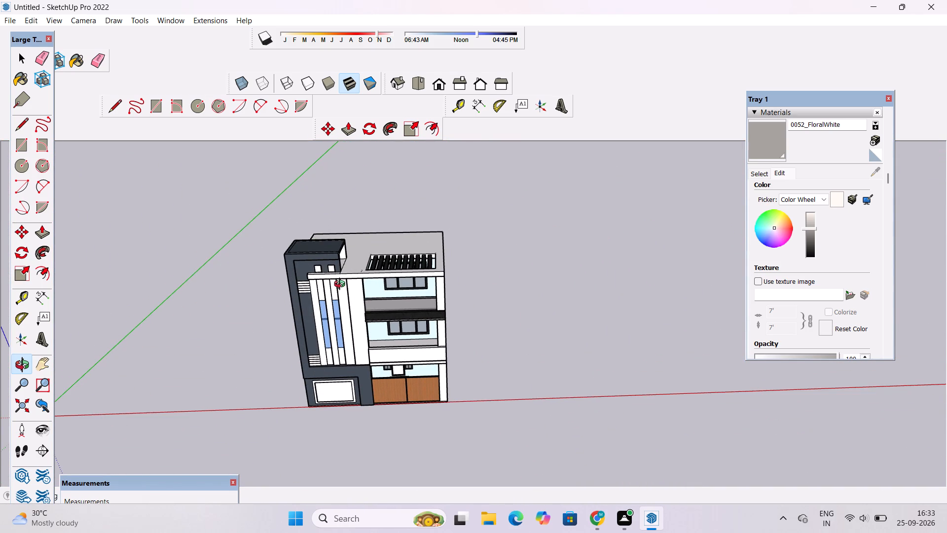
left_click_drag(348, 308, 376, 256, "shift")
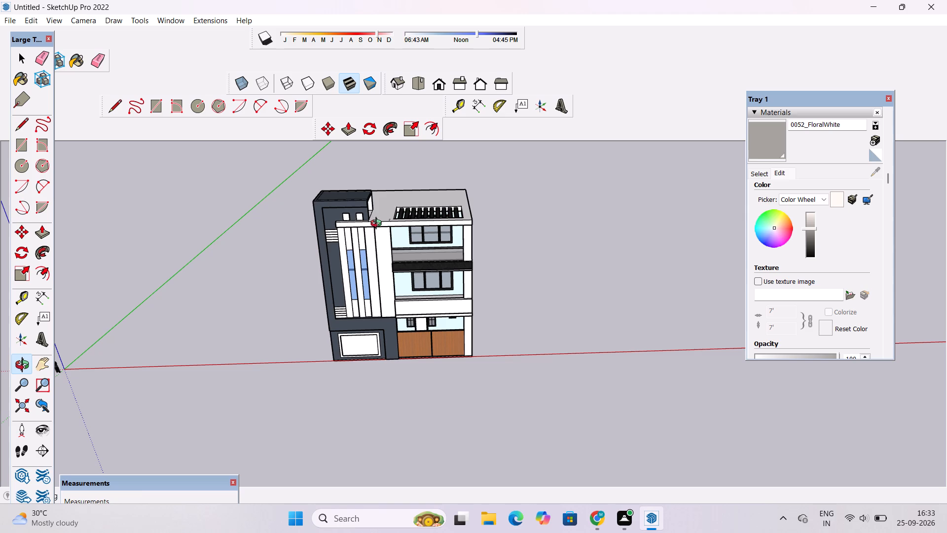
left_click_drag(349, 250, 389, 236, "shift")
left_click_drag(430, 331, 426, 271)
left_click_drag(423, 269, 448, 269, "shift")
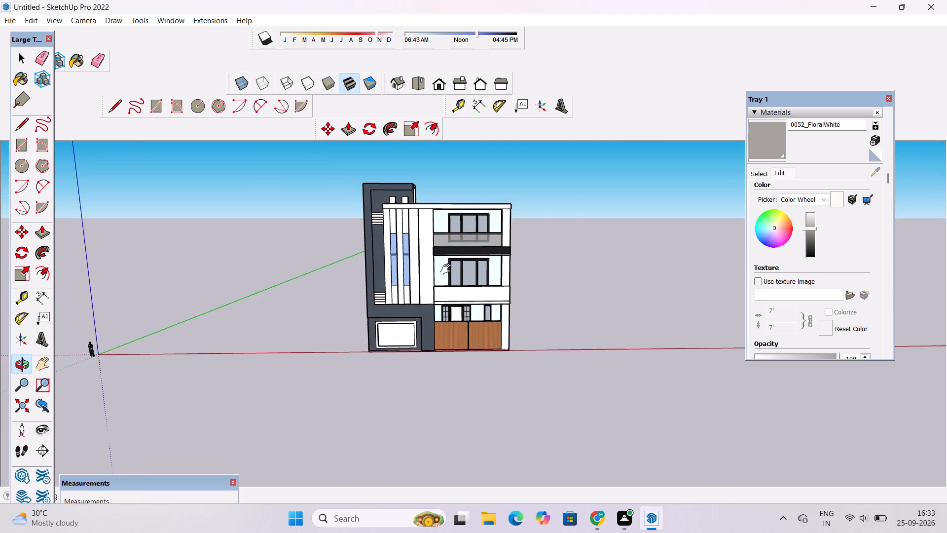
left_click_drag(448, 269, 486, 264, "shift")
left_click_drag(480, 267, 448, 289, "shift")
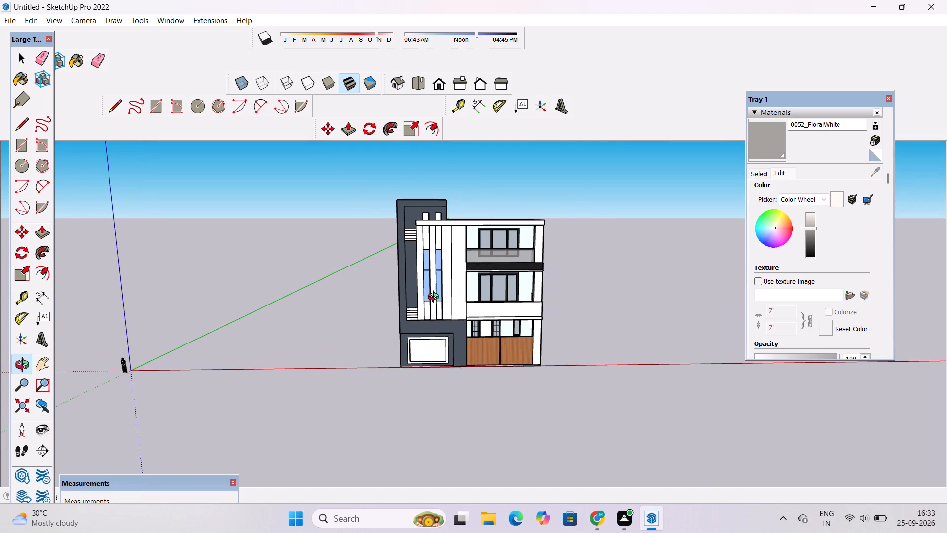
scroll(436, 300, "up", 3)
left_click_drag(356, 315, 385, 379)
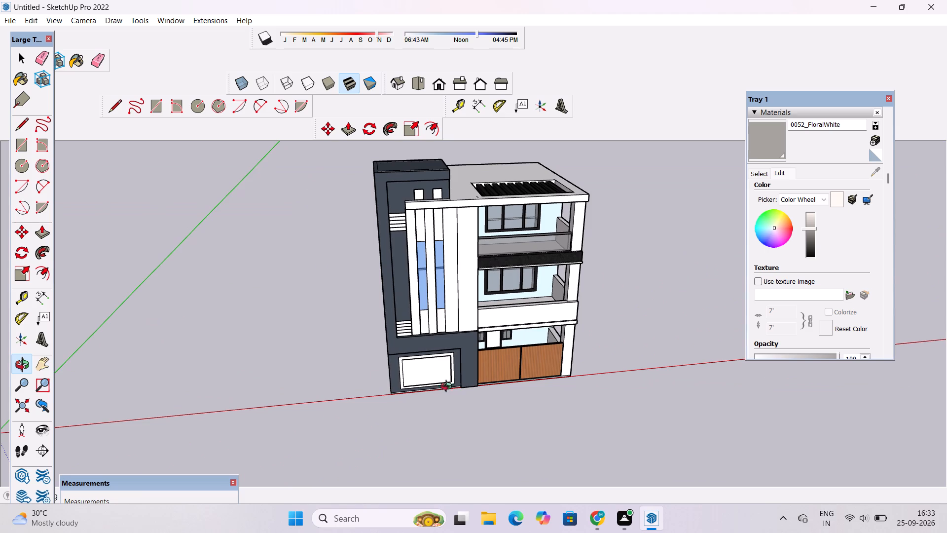
scroll(468, 370, "up", 4)
left_click_drag(467, 368, 378, 309, "shift")
left_click_drag(408, 329, 393, 250)
left_click_drag(395, 237, 397, 367)
Paint the floors of the upper and lower balconies with Carrera Marble from the Stone collection.
scroll(464, 239, "up", 4)
left_click_drag(540, 228, 149, 230)
scroll(507, 212, "up", 4)
left_click_drag(495, 214, 504, 252, "shift")
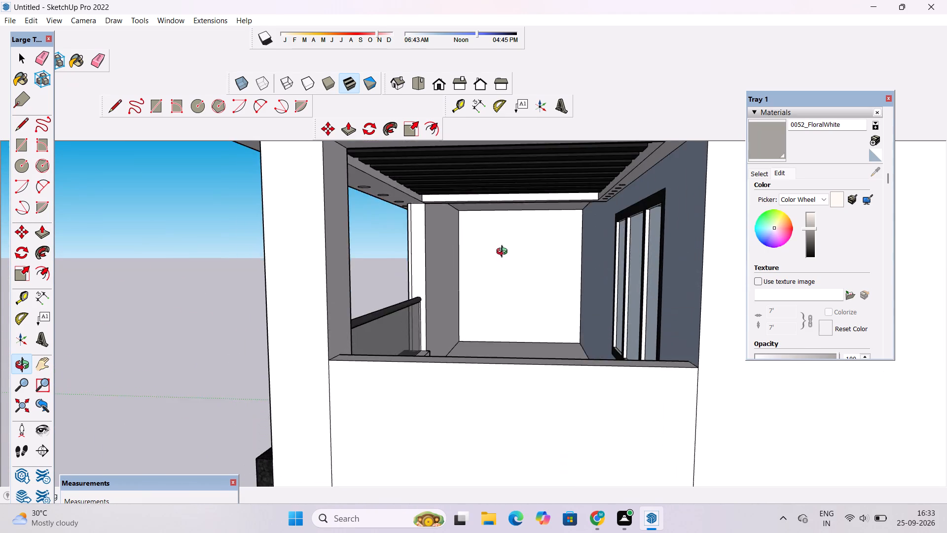
scroll(504, 253, "down", 3)
left_click_drag(437, 307, 450, 340)
left_click_drag(469, 350, 476, 312)
left_click_drag(487, 343, 506, 383)
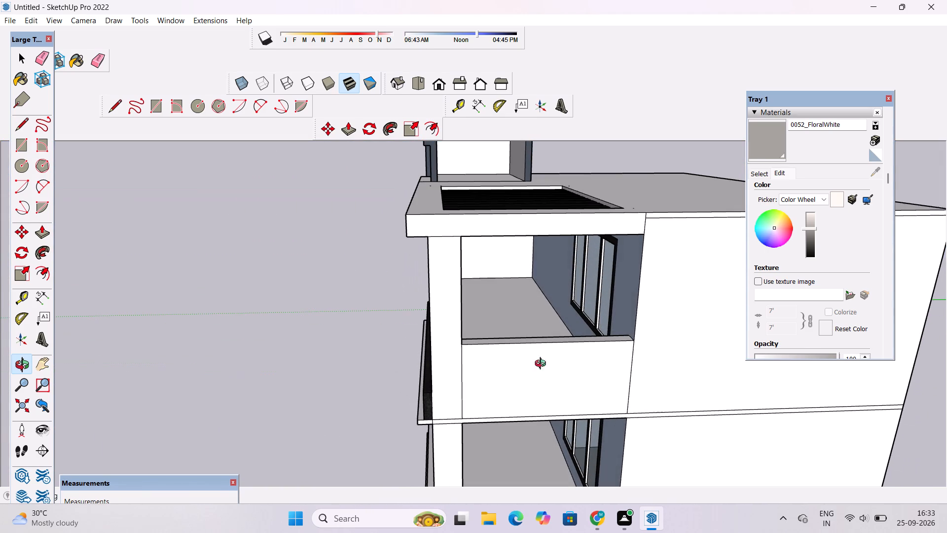
left_click(759, 169)
left_click(813, 188)
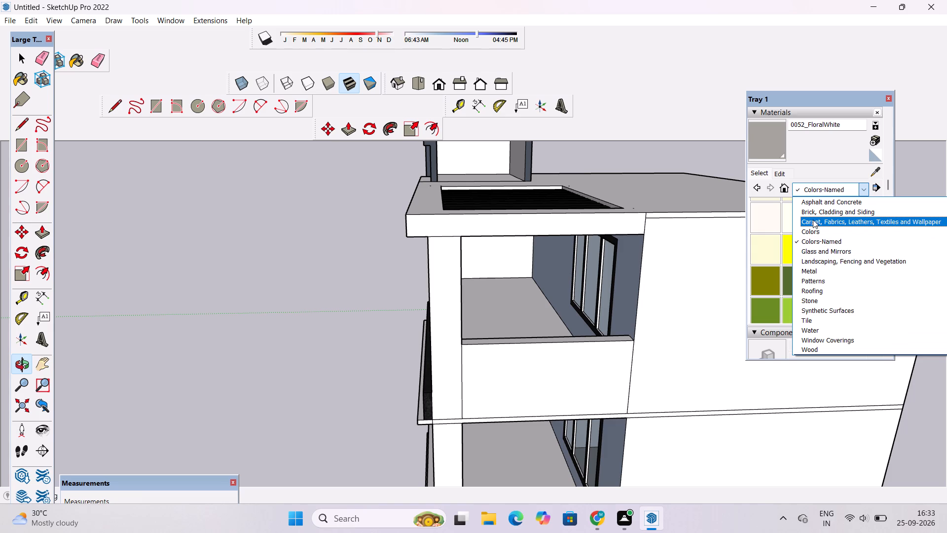
left_click(811, 301)
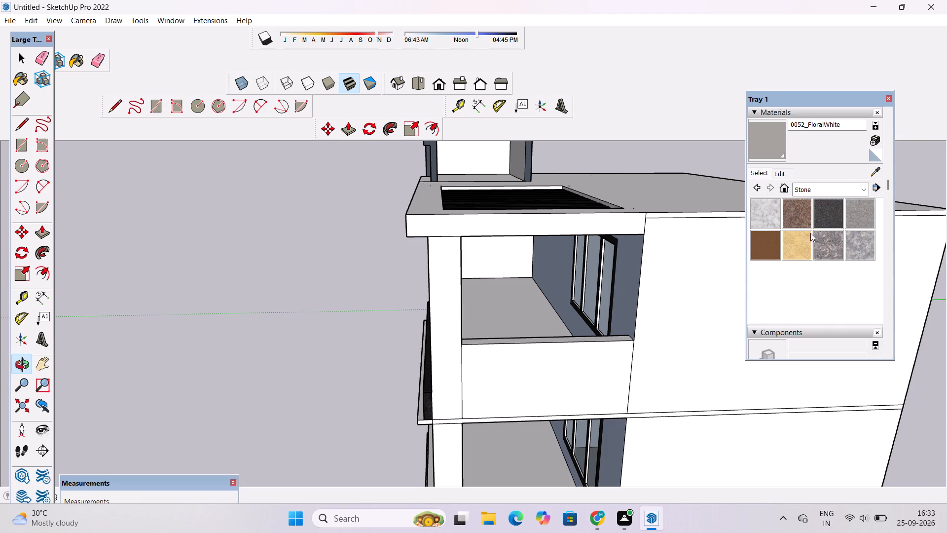
left_click(762, 211)
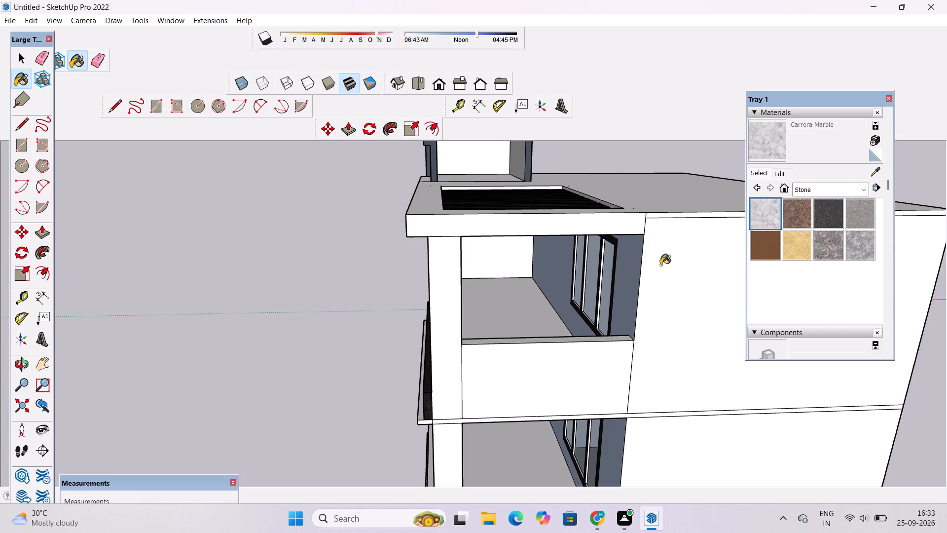
left_click(498, 329)
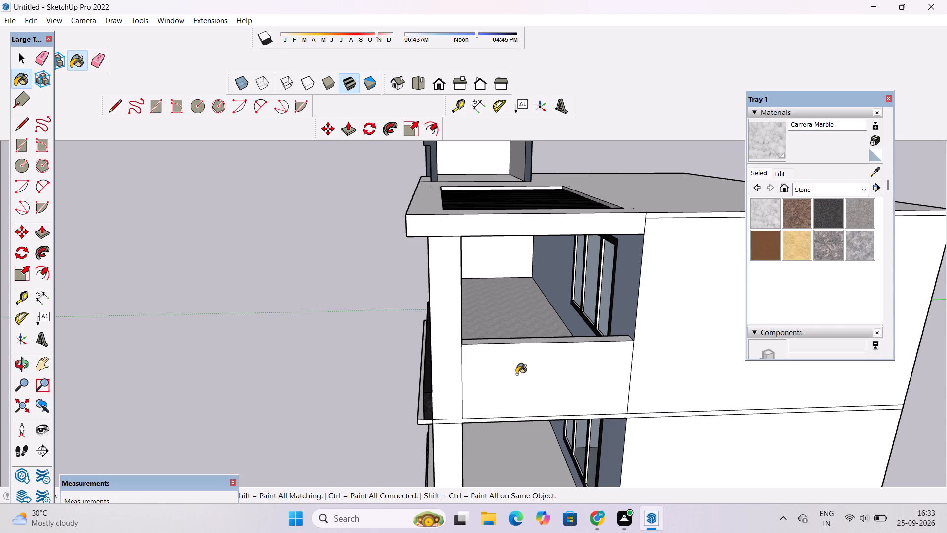
scroll(516, 374, "down", 6)
scroll(520, 443, "up", 2)
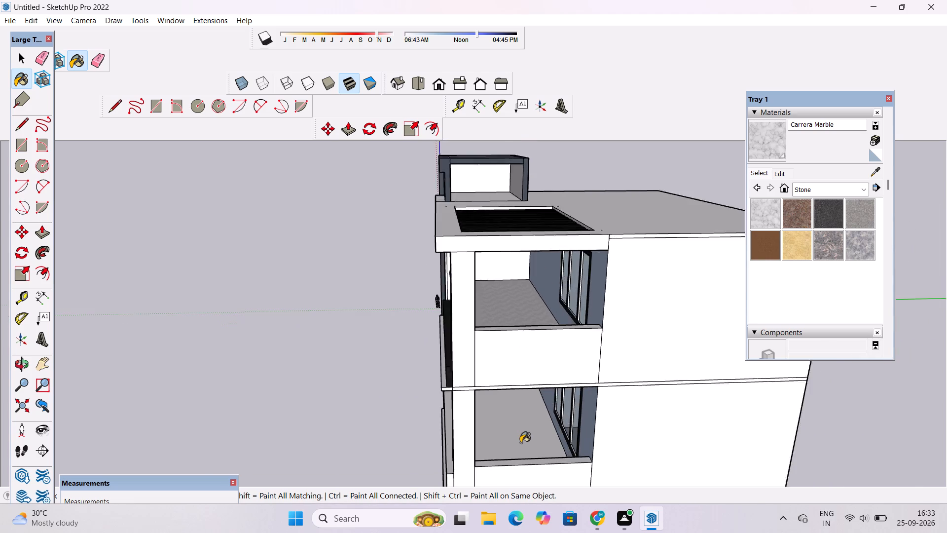
scroll(520, 443, "up", 7)
left_click(486, 392)
Examine the marble balcony floors from above and from the front of the house.
key("o")
scroll(475, 399, "down", 5)
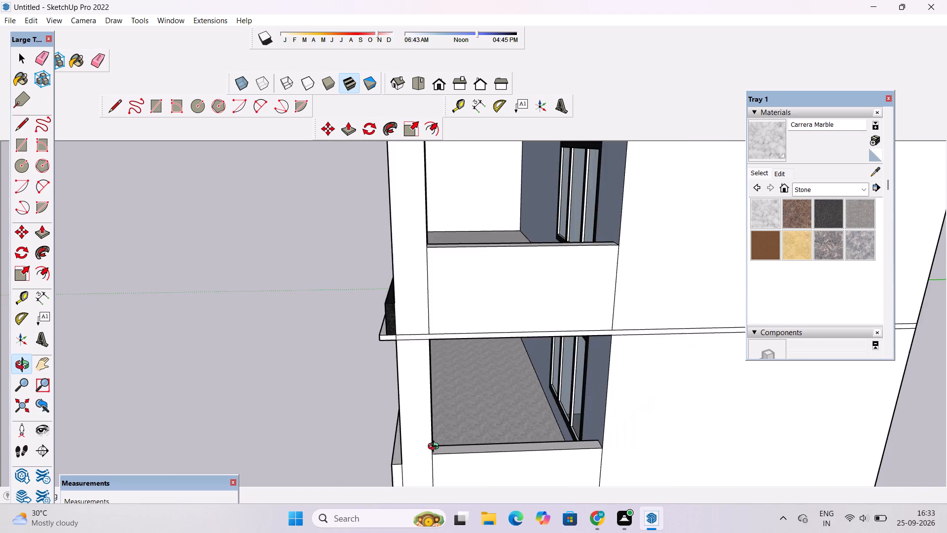
left_click_drag(435, 448, 746, 498)
left_click_drag(748, 493, 748, 489)
left_click_drag(375, 314, 482, 404)
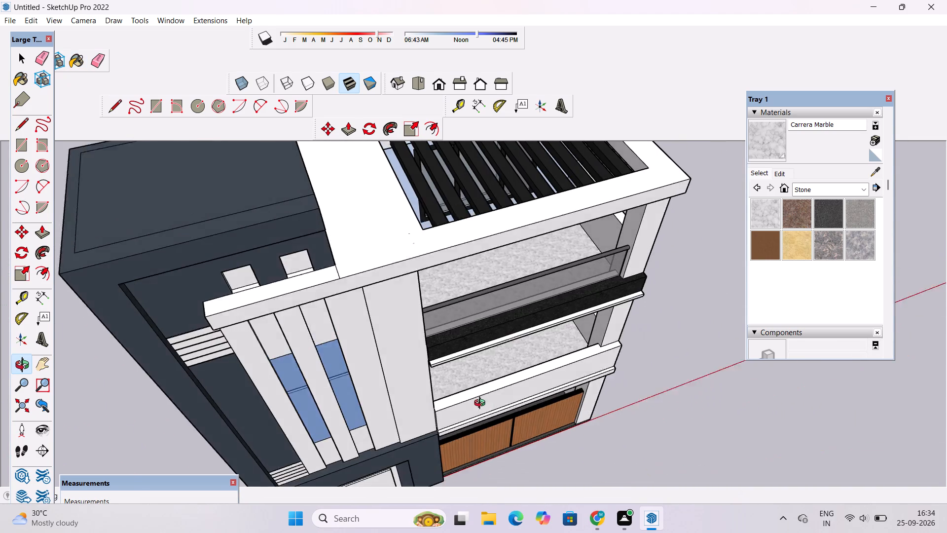
left_click_drag(482, 404, 486, 380)
left_click(486, 380)
left_click_drag(486, 380, 442, 295)
left_click(442, 295)
left_click_drag(464, 330, 452, 293)
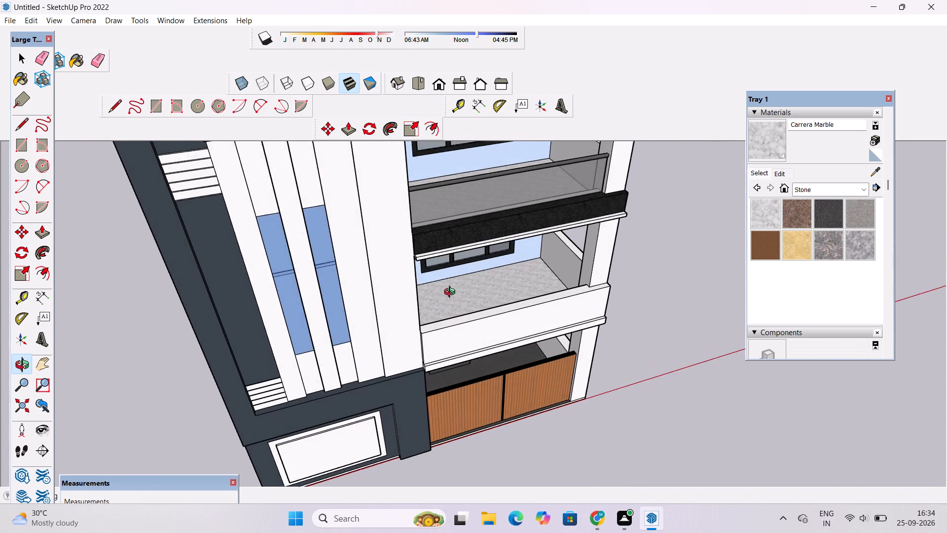
left_click_drag(452, 293, 452, 288)
left_click_drag(443, 289, 420, 329, "shift")
scroll(420, 322, "down", 3)
Edit the Carrera Marble material's colour, lowering its brightness to a darker grey.
left_click(781, 170)
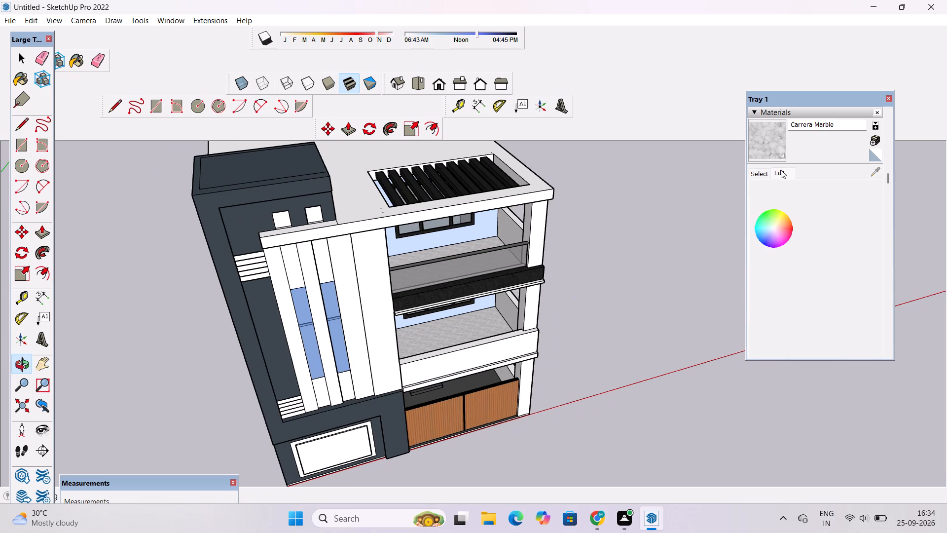
left_click(811, 230)
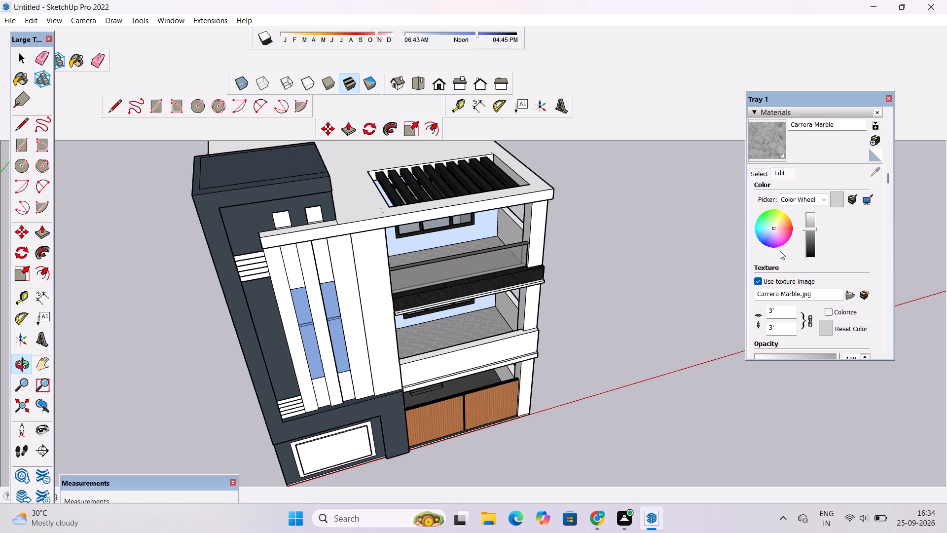
Review the darkened marble floors and the whole facade from the front, side and above.
key("o")
scroll(633, 291, "down", 4)
left_click_drag(627, 323, 466, 240)
scroll(482, 279, "up", 2)
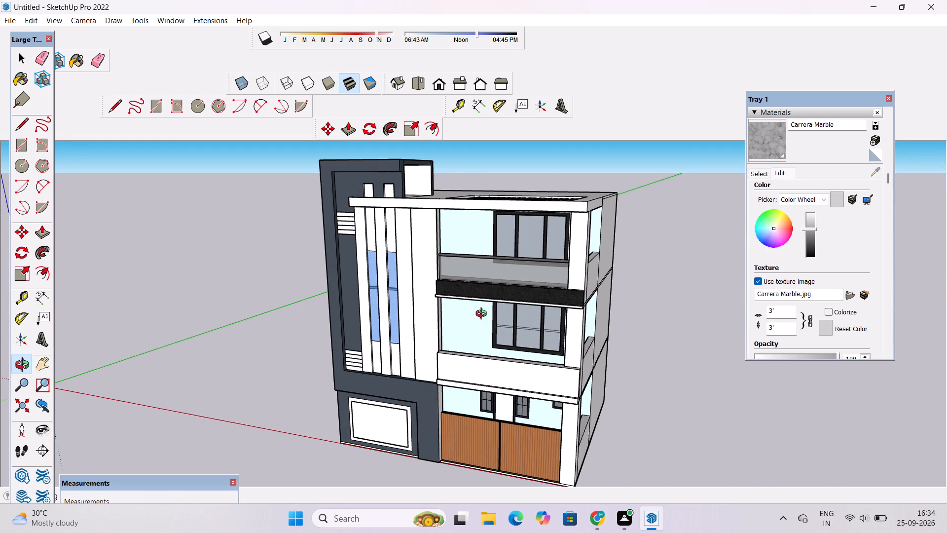
left_click_drag(497, 301, 506, 293)
left_click(486, 318, "shift")
scroll(480, 326, "down", 4)
left_click_drag(450, 353, 480, 353)
left_click_drag(481, 353, 490, 332)
scroll(485, 303, "down", 1)
left_click_drag(485, 303, 485, 331)
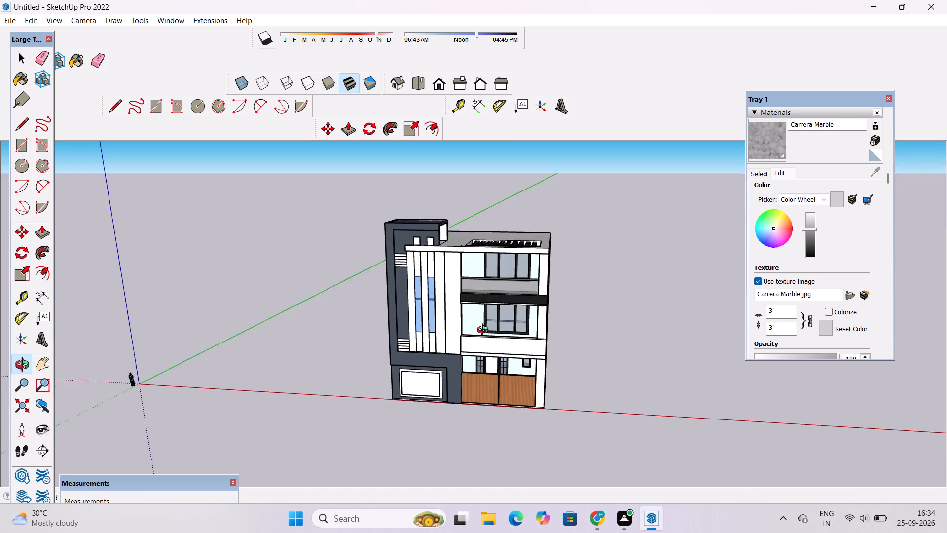
left_click_drag(485, 331, 493, 376)
left_click(493, 376)
scroll(448, 285, "up", 4)
left_click_drag(394, 320, 517, 284)
scroll(475, 271, "up", 5)
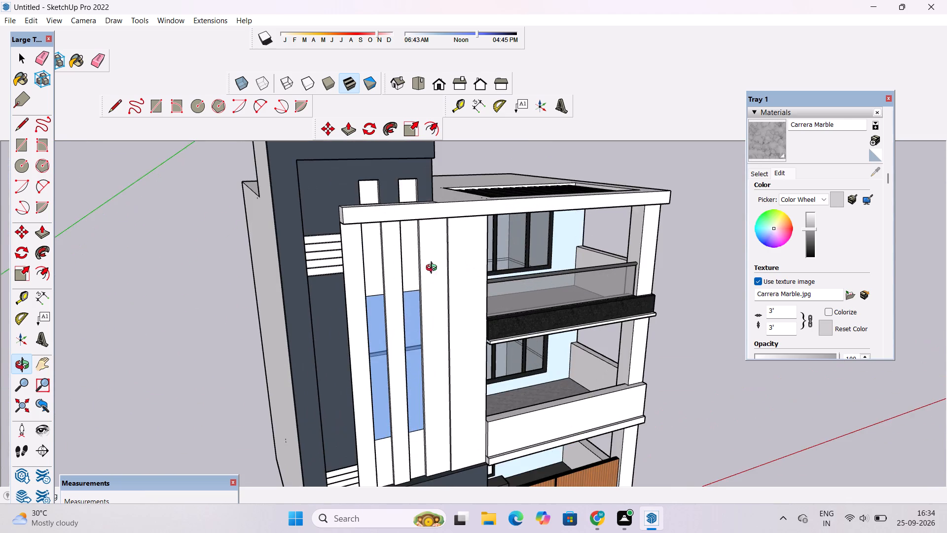
Erase the stray edge on the roof slab's top surface beside the tower.
left_click_drag(381, 265, 361, 323)
left_click_drag(380, 313, 363, 277, "shift")
scroll(415, 193, "up", 4, "shift")
left_click_drag(415, 200, 414, 253)
scroll(409, 253, "up", 7)
key("e")
scroll(360, 285, "up", 3)
left_click_drag(410, 251, 398, 265)
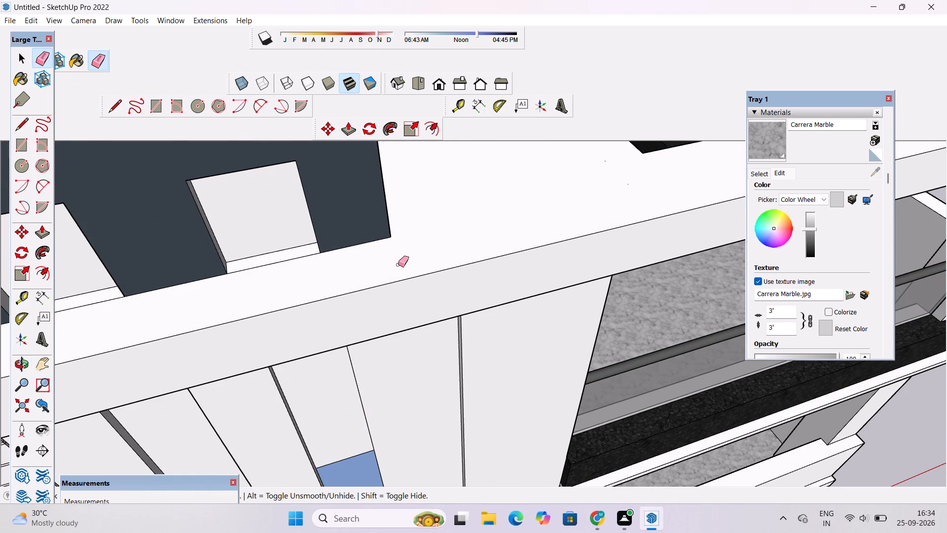
Erase the edge dividing the roof beam's underside from the top of the first recess between the vertical fins.
key("o")
scroll(398, 266, "down", 4)
left_click_drag(417, 346, 371, 196)
scroll(371, 215, "up", 1)
left_click_drag(371, 215, 399, 293, "shift")
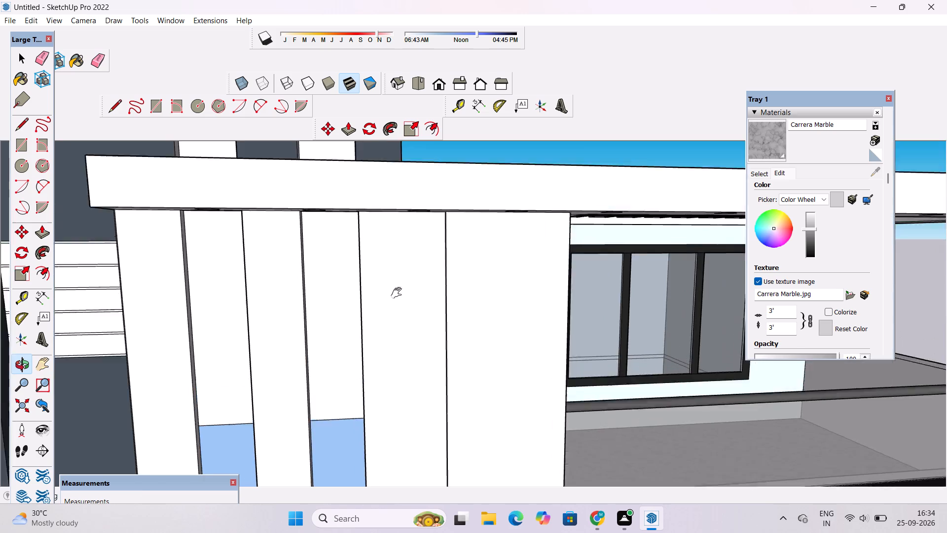
left_click_drag(399, 293, 399, 295, "shift")
left_click_drag(401, 298, 394, 252)
scroll(394, 252, "down", 3)
left_click_drag(401, 295, 393, 278, "shift")
scroll(346, 193, "up", 10)
left_click_drag(341, 229, 341, 189)
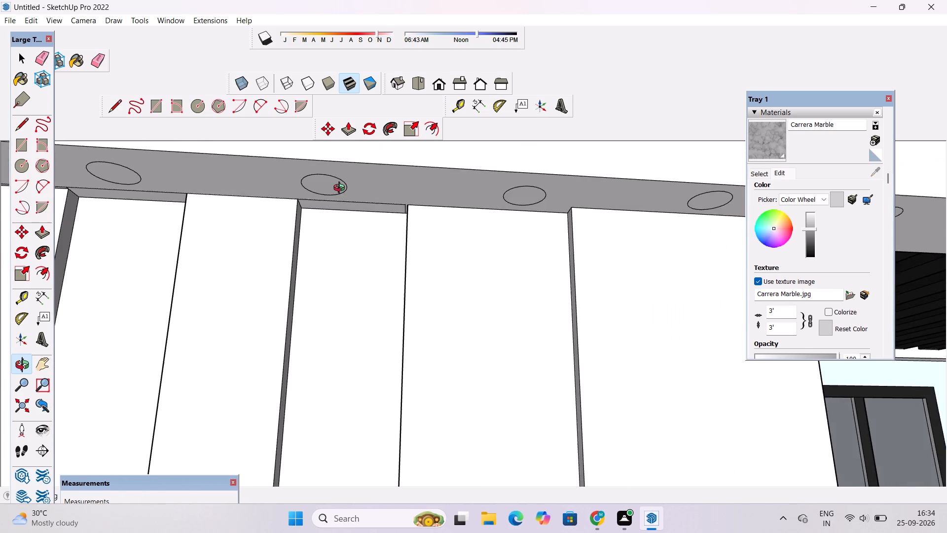
left_click_drag(341, 189, 341, 190)
left_click_drag(341, 189, 394, 218, "shift")
scroll(254, 207, "up", 1)
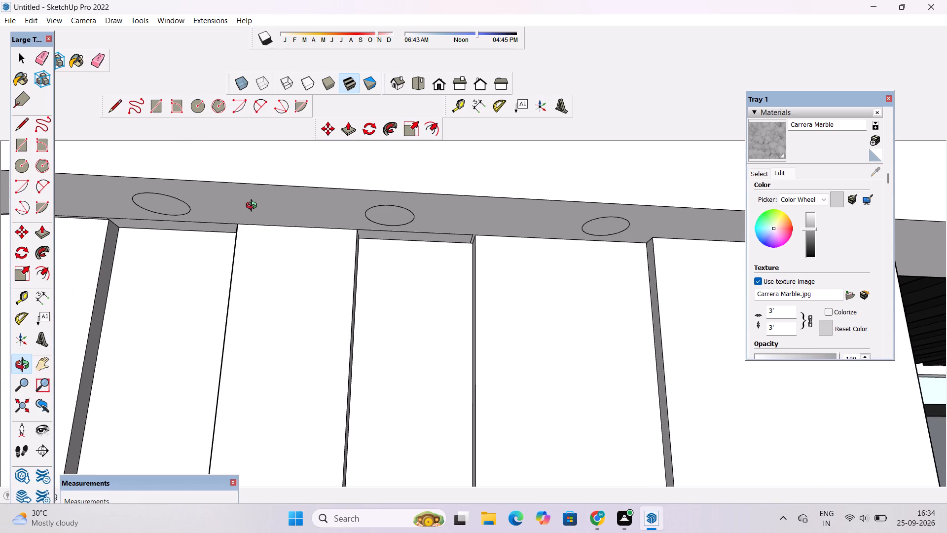
left_click_drag(226, 224, 267, 235, "shift")
key("e")
scroll(267, 236, "up", 3)
left_click_drag(257, 222, 256, 236)
Erase the edge above the second fin recess and the short leftover lines at its corner on the beam's underside.
left_click(541, 232)
left_click(542, 236)
scroll(583, 244, "up", 2)
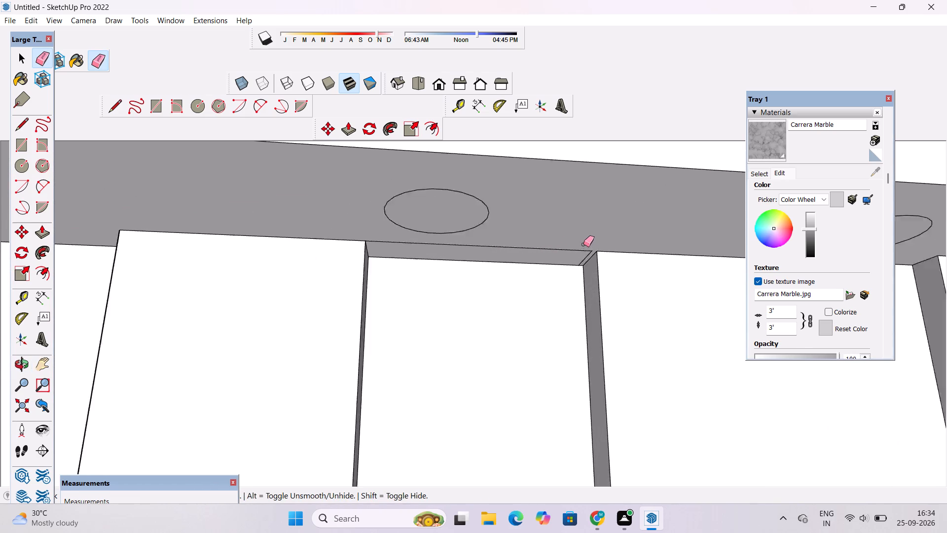
scroll(583, 244, "up", 8)
left_click_drag(580, 238, 573, 264)
scroll(577, 277, "up", 7)
left_click_drag(600, 247, 602, 250)
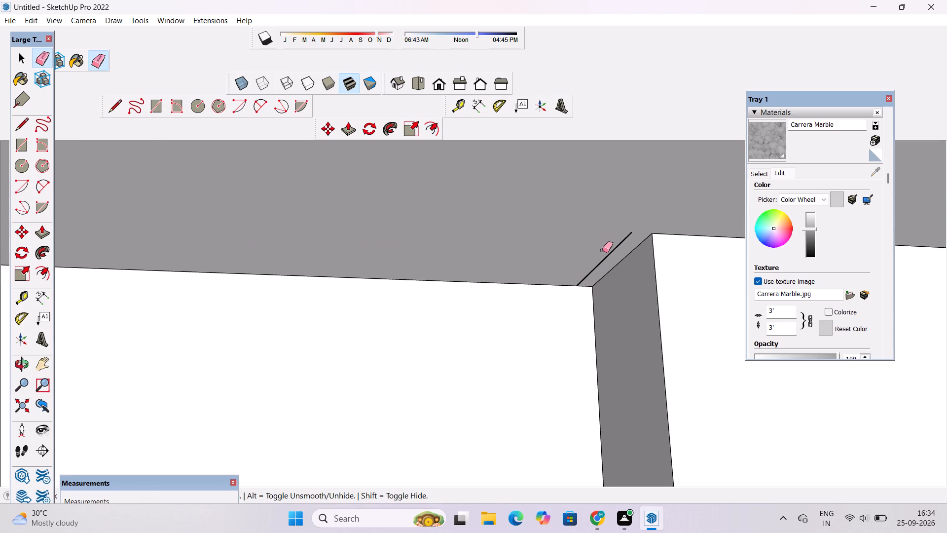
left_click_drag(602, 250, 606, 258)
key("o")
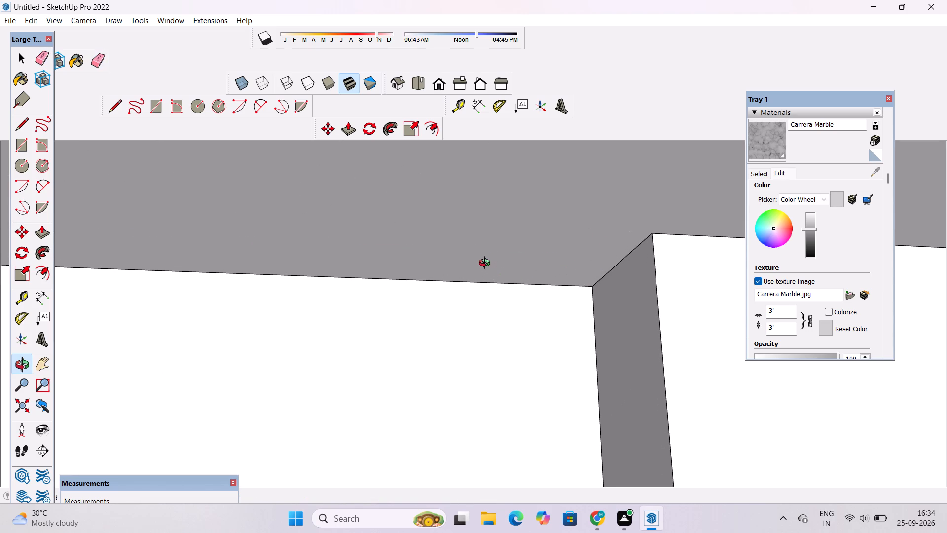
Examine the roof beam's underside, the pergola opening and the upper balcony for leftover edges.
scroll(487, 264, "down", 2)
left_click_drag(487, 264, 486, 289)
scroll(485, 285, "down", 10)
left_click_drag(489, 313, 496, 291, "shift")
scroll(474, 279, "down", 19)
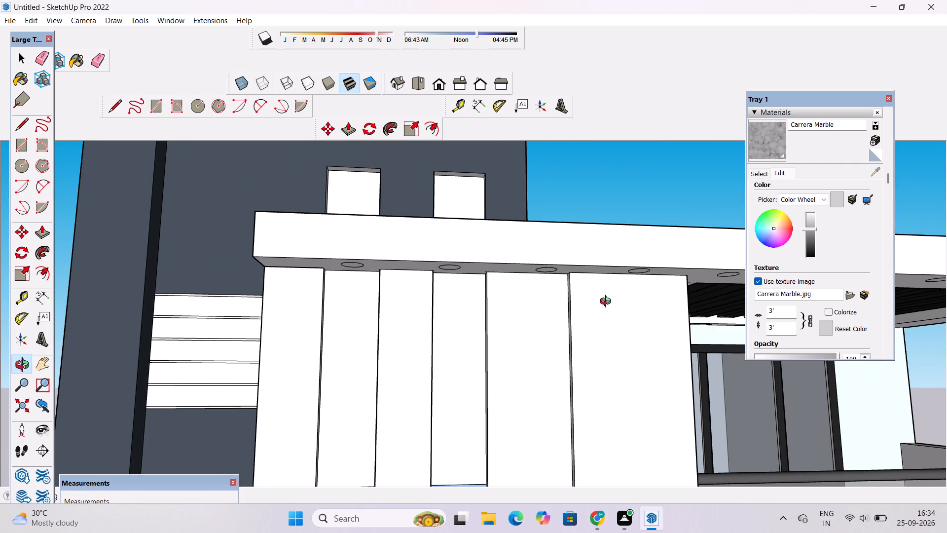
left_click_drag(614, 304, 429, 293, "shift")
scroll(600, 301, "up", 4)
left_click_drag(600, 301, 581, 296)
scroll(507, 288, "down", 5)
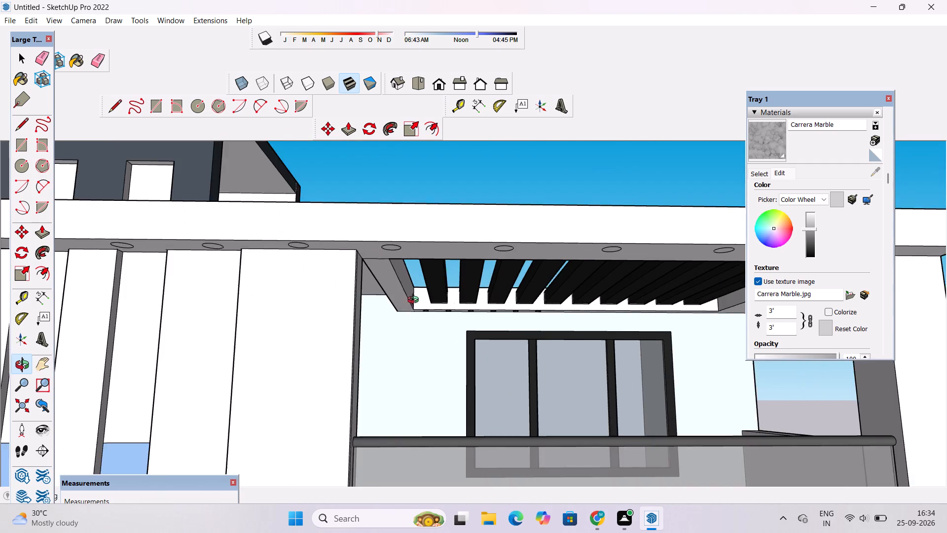
scroll(413, 302, "up", 5)
left_click_drag(395, 318, 342, 330)
left_click_drag(328, 351, 338, 291, "shift")
scroll(338, 290, "down", 5)
left_click_drag(358, 384, 340, 443)
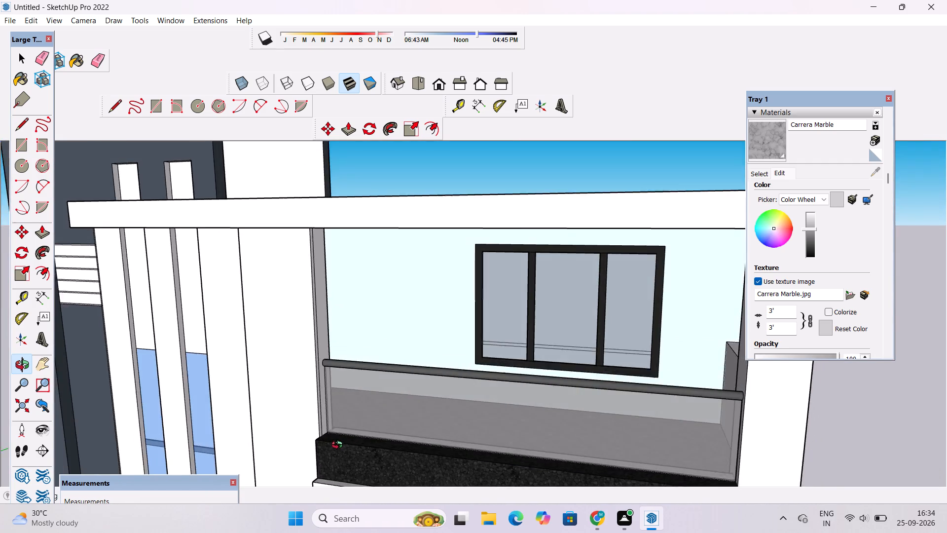
Erase the stray vertical edges on the balcony-side face of the fin wall, below and above the black planter band.
left_click_drag(333, 443, 328, 384)
scroll(341, 375, "up", 3)
left_click_drag(307, 367, 248, 377)
left_click_drag(256, 374, 309, 379, "shift")
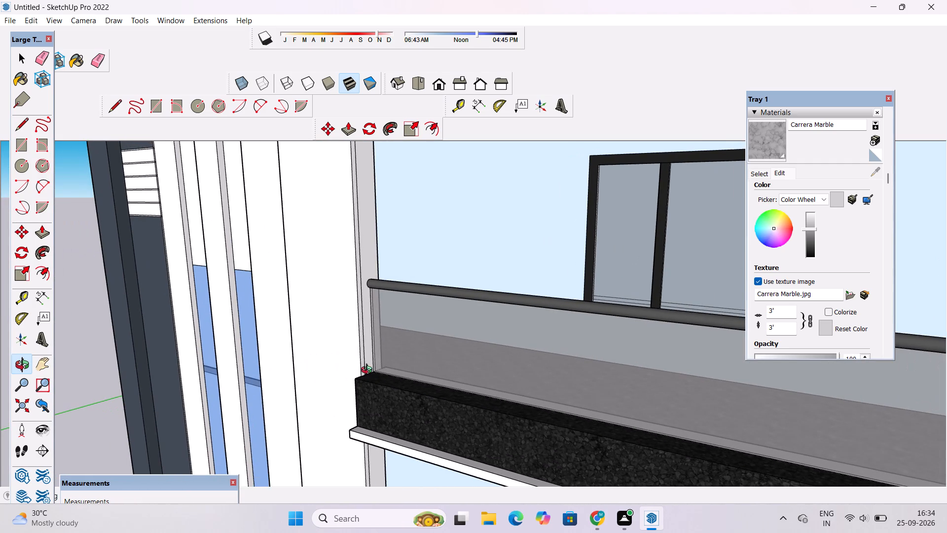
left_click_drag(372, 388, 339, 267, "shift")
left_click_drag(394, 428, 388, 360, "shift")
left_click_drag(385, 364, 401, 432, "shift")
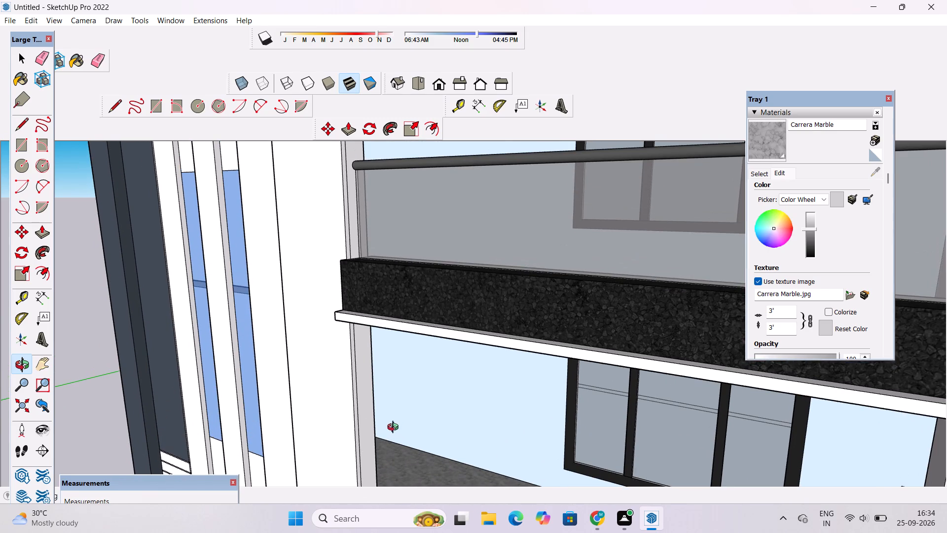
key("e")
scroll(352, 384, "up", 4)
left_click(356, 349)
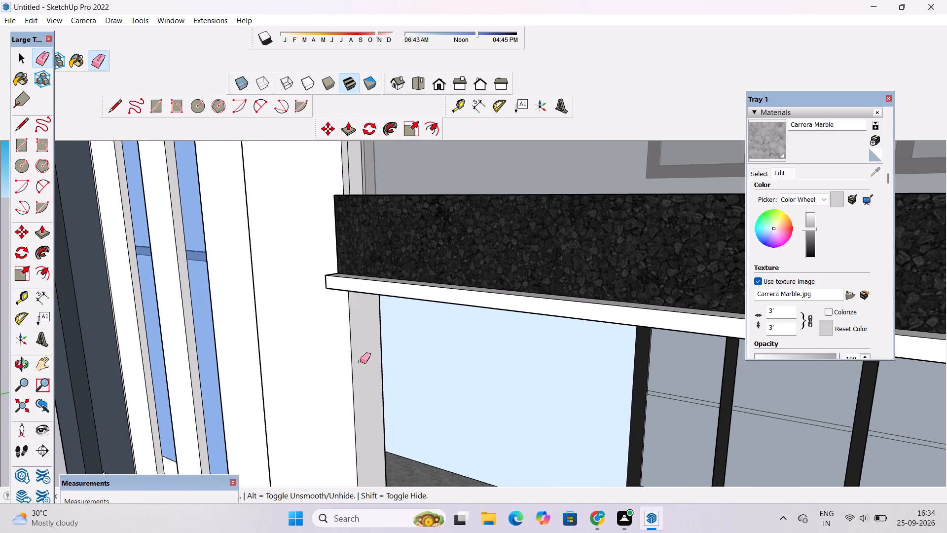
scroll(371, 385, "down", 5)
scroll(369, 308, "down", 3)
scroll(355, 226, "up", 5)
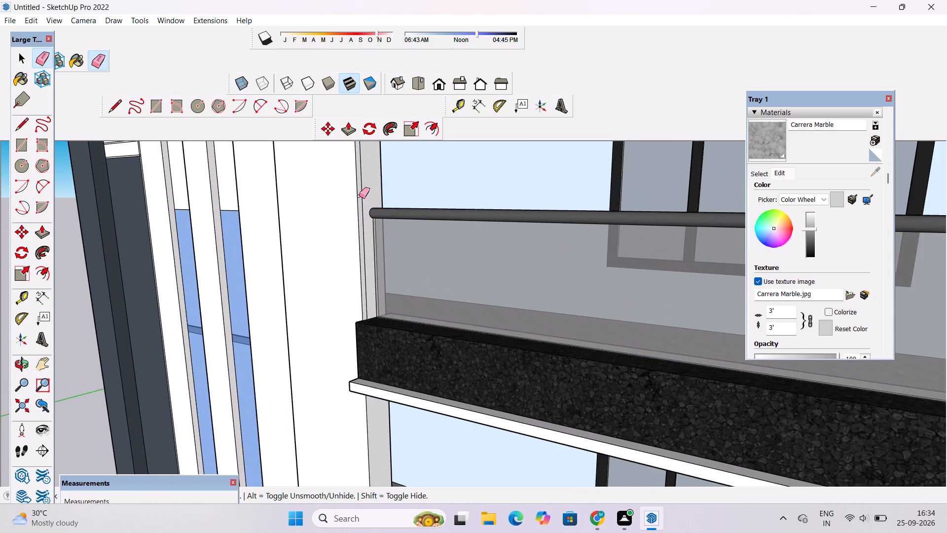
scroll(359, 196, "up", 4)
left_click(363, 170)
key("o")
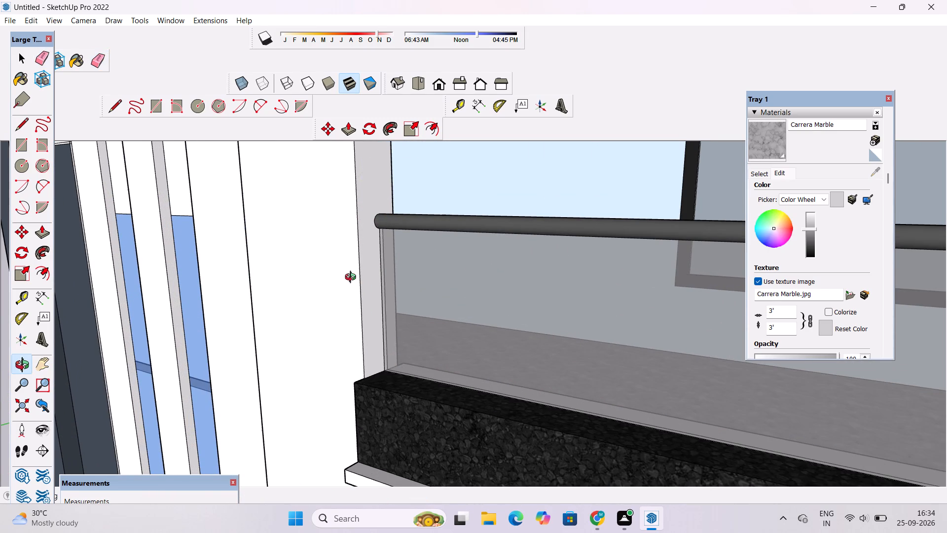
Erase the stray edges where the lower balcony's white parapet meets the fin wall.
scroll(352, 278, "down", 10)
left_click_drag(397, 360, 375, 183, "shift")
scroll(393, 327, "up", 4)
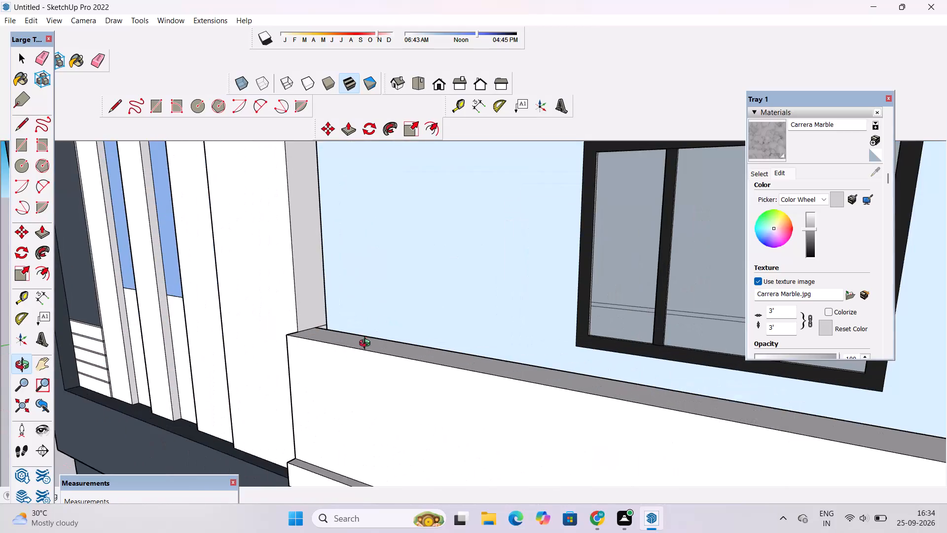
left_click_drag(353, 365, 326, 415)
scroll(311, 374, "up", 4)
left_click_drag(310, 374, 300, 391)
scroll(296, 363, "up", 4)
key("e")
scroll(302, 337, "up", 3)
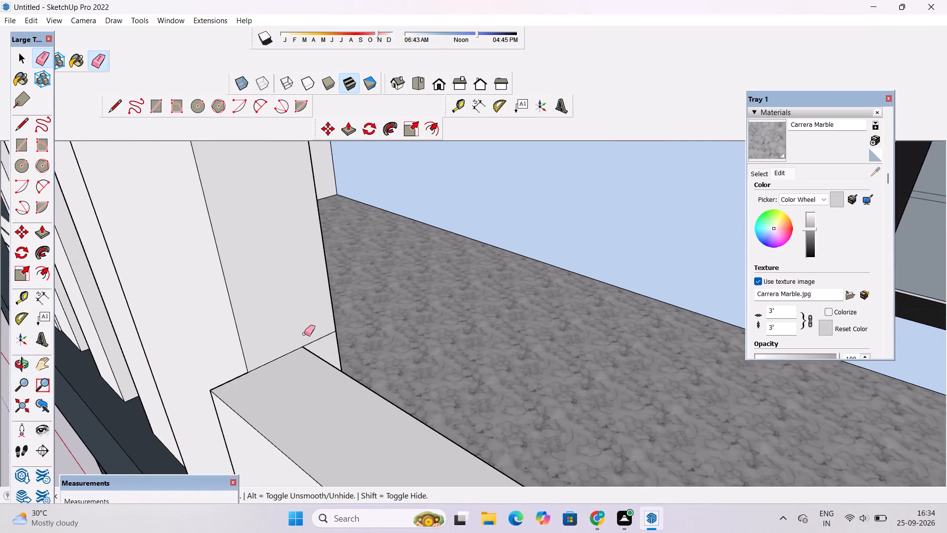
left_click_drag(318, 328, 321, 341)
Review the cleaned-up facade and balconies from above, from the side and from the front.
key("o")
scroll(323, 341, "down", 11)
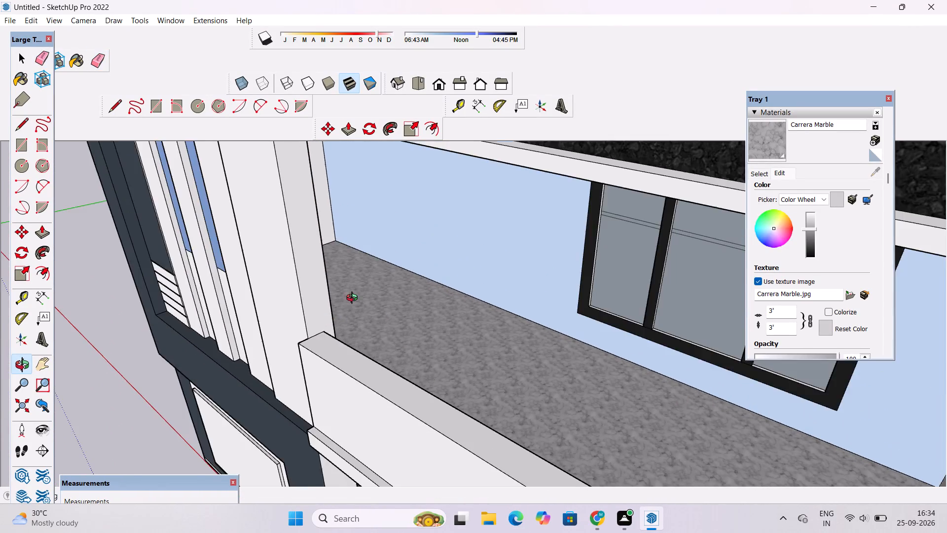
scroll(354, 299, "down", 9)
left_click_drag(317, 359, 568, 371)
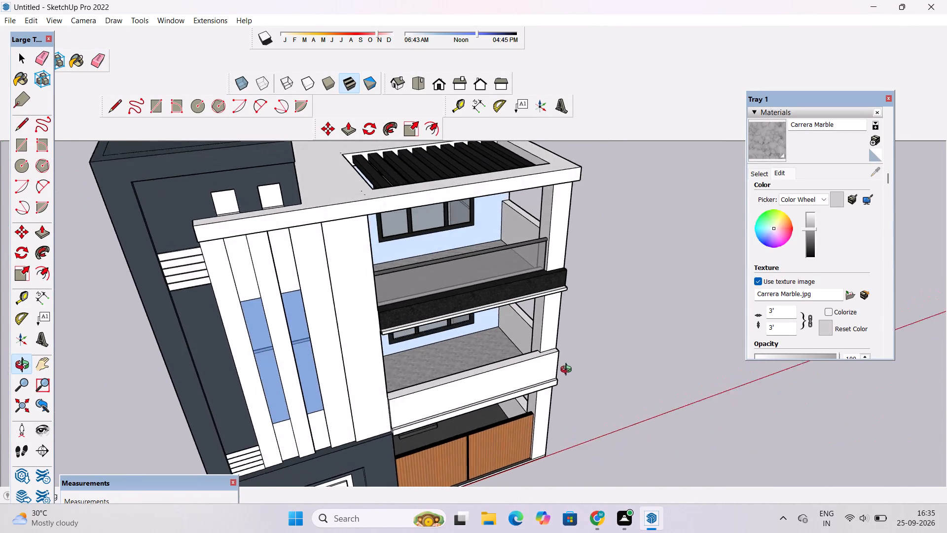
left_click_drag(568, 371, 551, 361)
left_click(551, 361)
left_click_drag(542, 410, 528, 391)
scroll(545, 425, "up", 2)
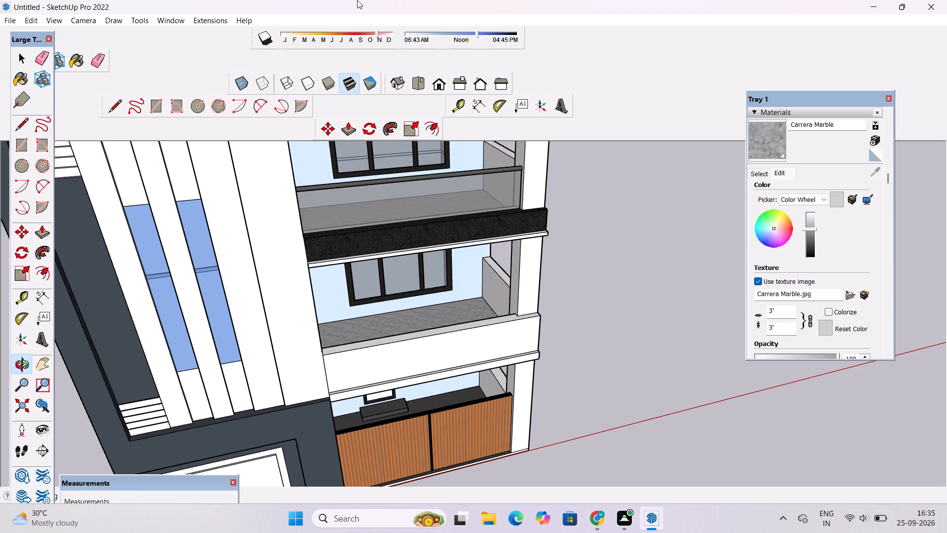
scroll(509, 340, "down", 4)
left_click_drag(503, 351, 486, 298, "shift")
scroll(515, 284, "down", 3)
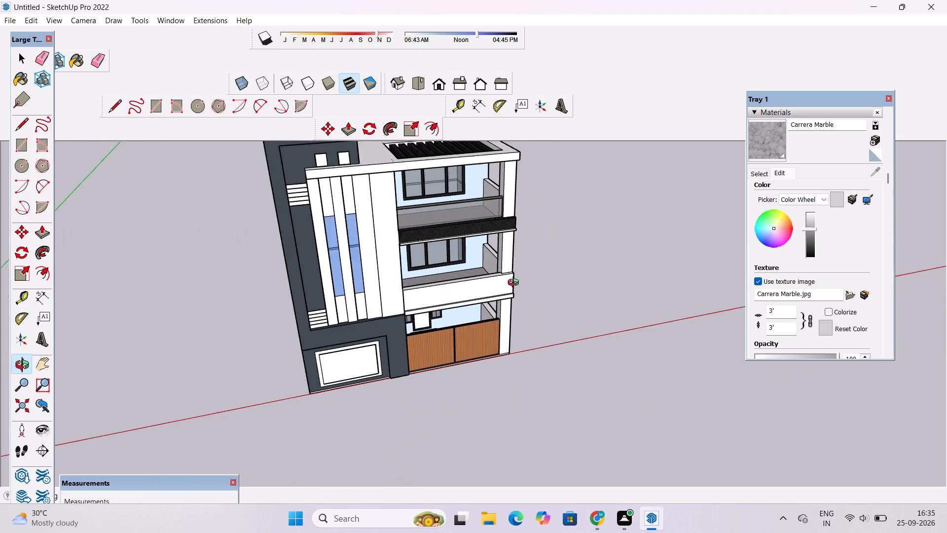
scroll(515, 284, "down", 1)
left_click_drag(525, 325, 457, 285)
left_click_drag(455, 305, 458, 278)
scroll(461, 236, "up", 2)
left_click_drag(470, 238, 486, 304)
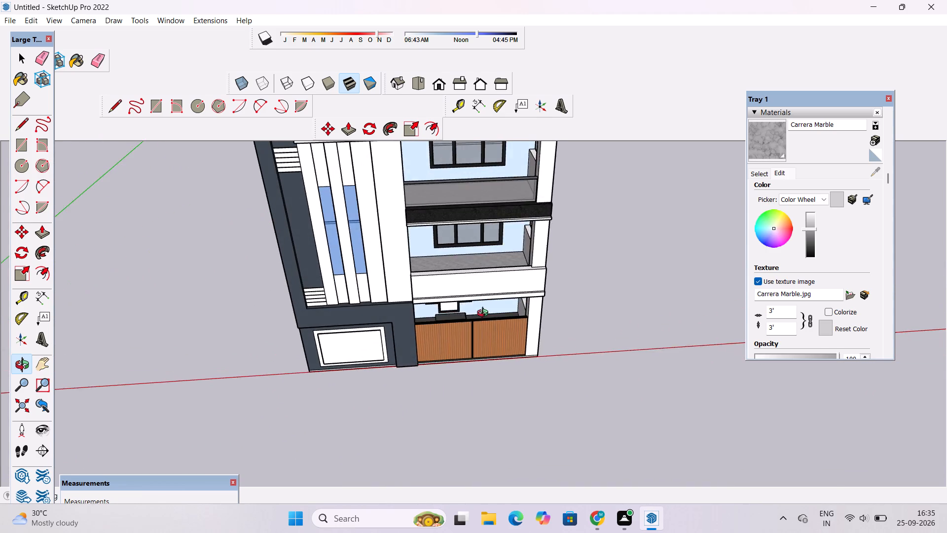
left_click_drag(475, 351, 456, 275)
left_click_drag(456, 275, 500, 327, "shift")
scroll(498, 322, "down", 4)
left_click_drag(469, 307, 454, 305, "shift")
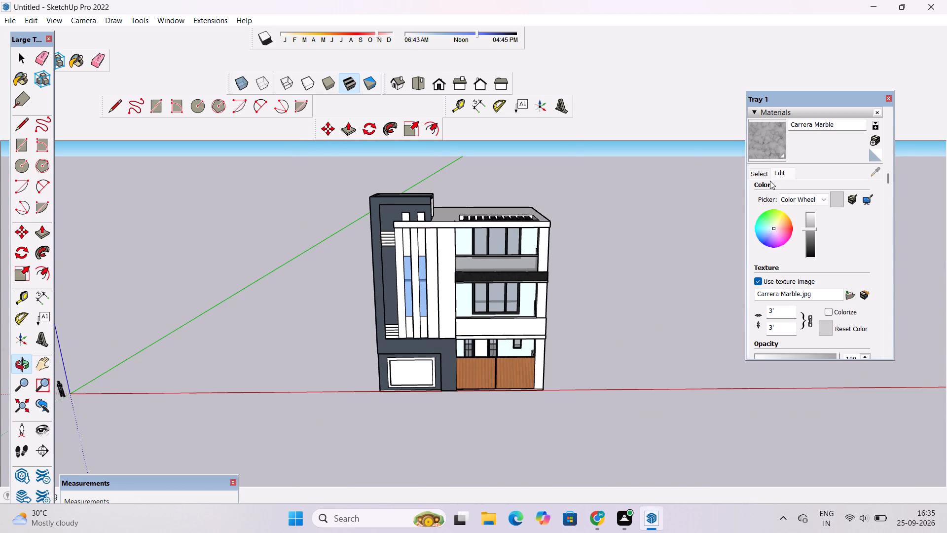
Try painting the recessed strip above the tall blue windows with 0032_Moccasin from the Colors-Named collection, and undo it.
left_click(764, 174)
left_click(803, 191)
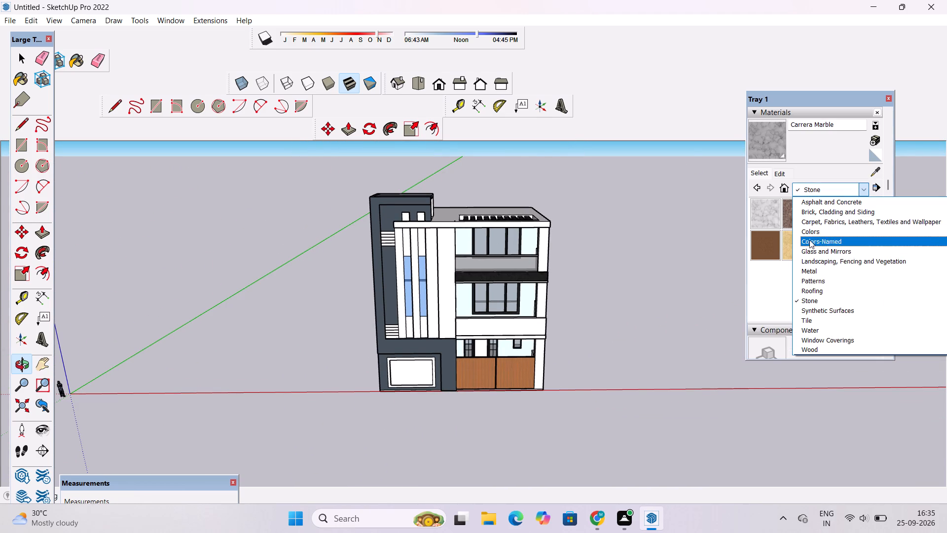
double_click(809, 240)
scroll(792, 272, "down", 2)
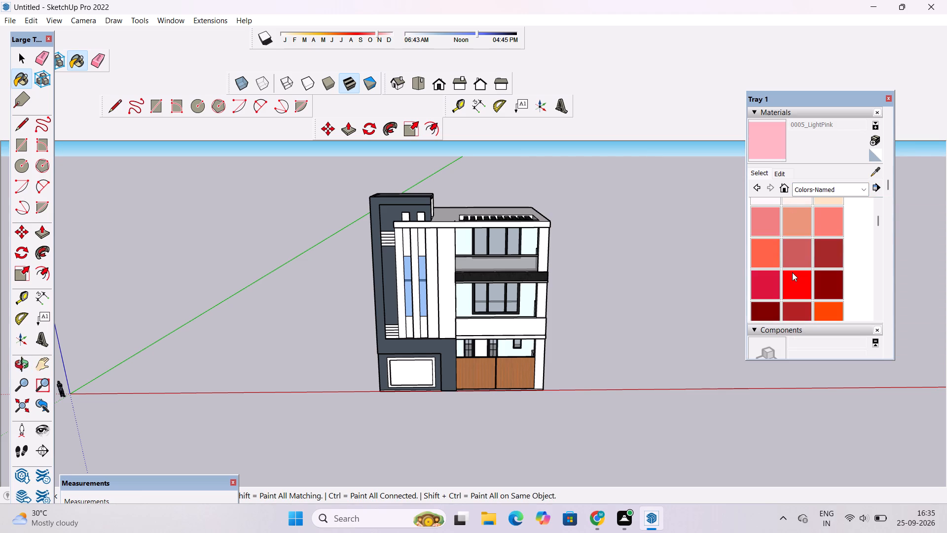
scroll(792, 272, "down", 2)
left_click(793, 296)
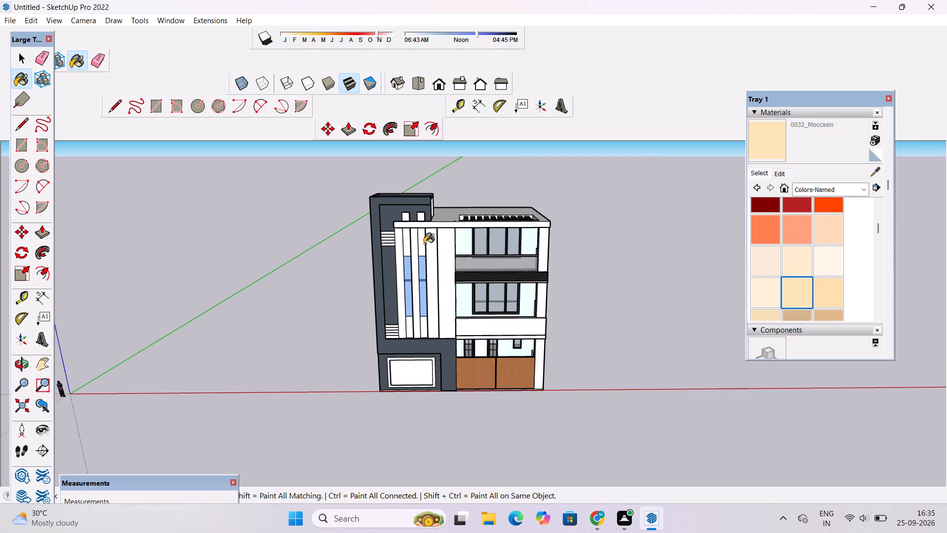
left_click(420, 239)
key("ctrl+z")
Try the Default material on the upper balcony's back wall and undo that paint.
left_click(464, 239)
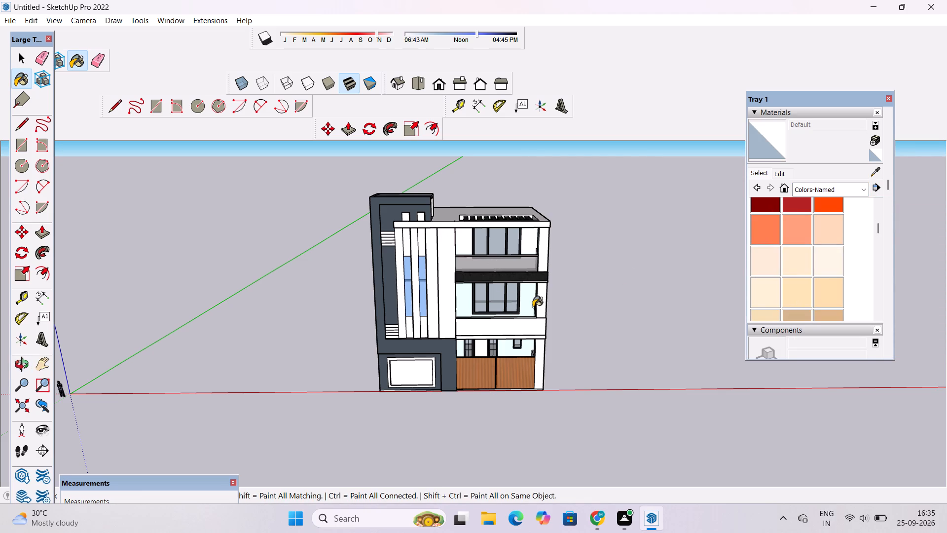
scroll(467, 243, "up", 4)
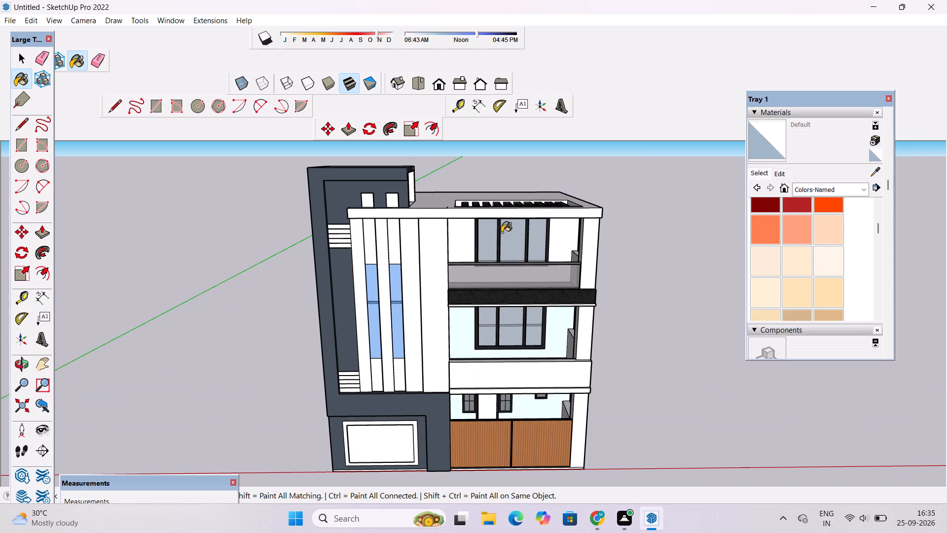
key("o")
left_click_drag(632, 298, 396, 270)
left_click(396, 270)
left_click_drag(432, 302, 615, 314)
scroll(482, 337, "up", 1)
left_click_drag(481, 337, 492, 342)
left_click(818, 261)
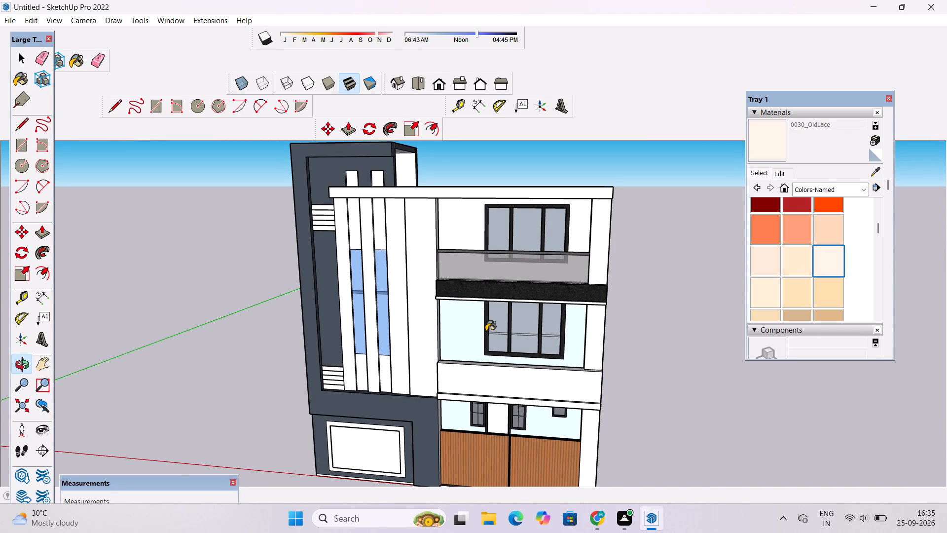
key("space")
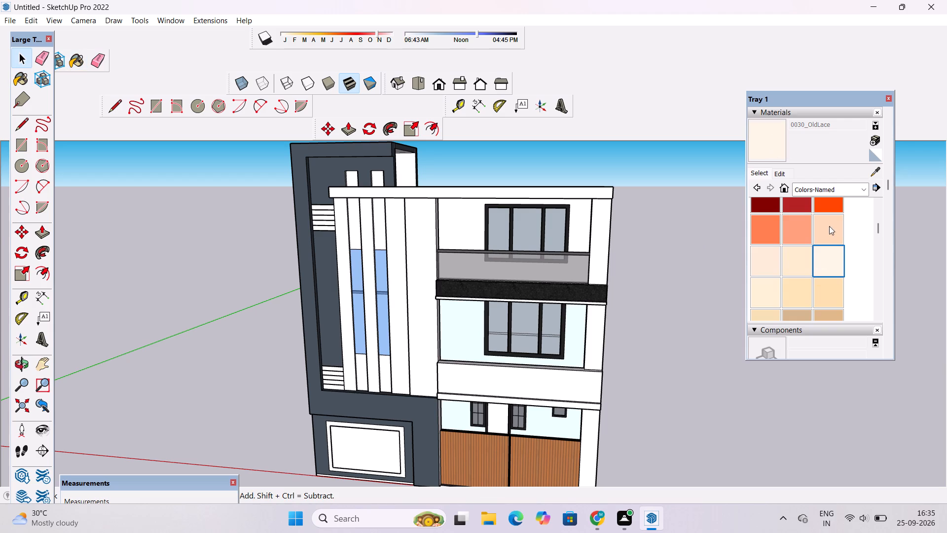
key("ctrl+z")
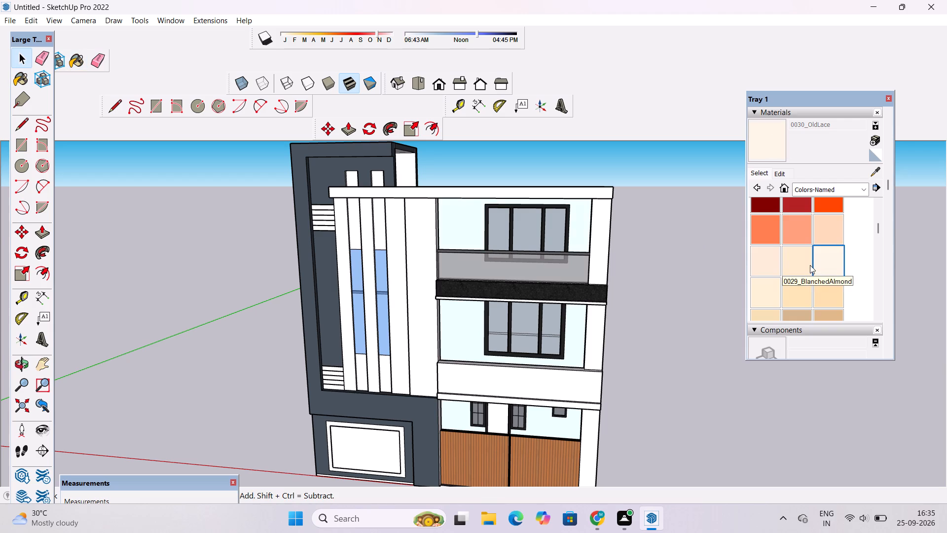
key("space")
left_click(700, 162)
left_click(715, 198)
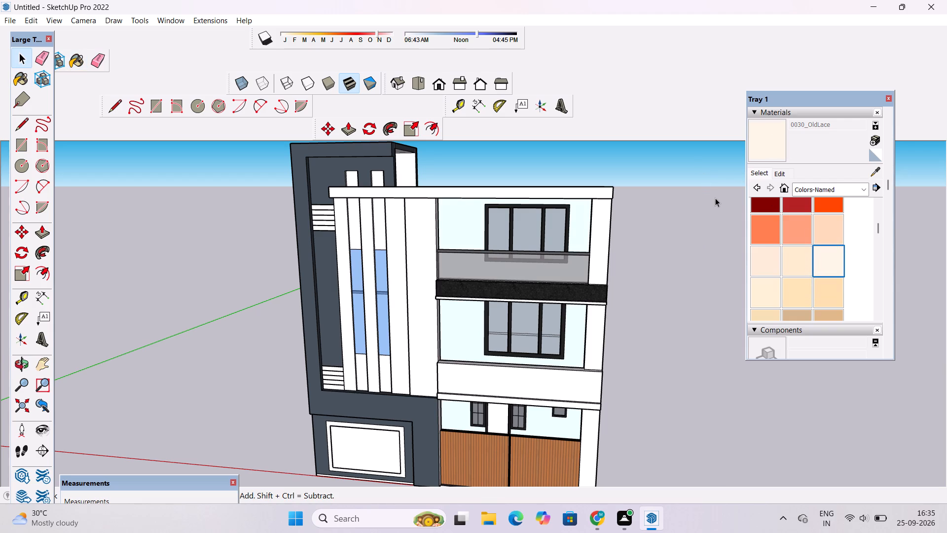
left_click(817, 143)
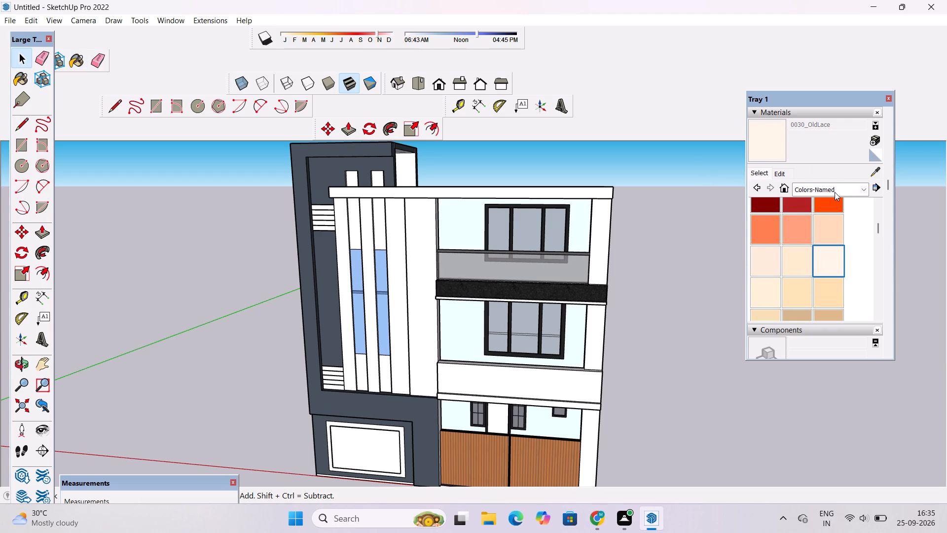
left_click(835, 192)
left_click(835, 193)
Redo the undone paint on the upper balcony's back wall.
left_click(831, 251)
left_click(680, 268)
key("space")
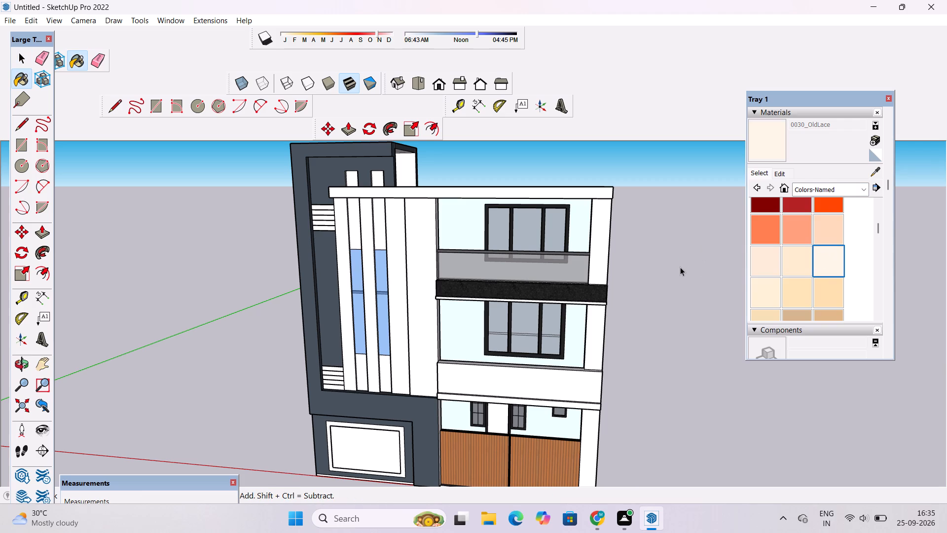
key("ctrl+z")
key("space")
scroll(589, 242, "up", 1)
key("o")
left_click_drag(706, 293, 696, 290)
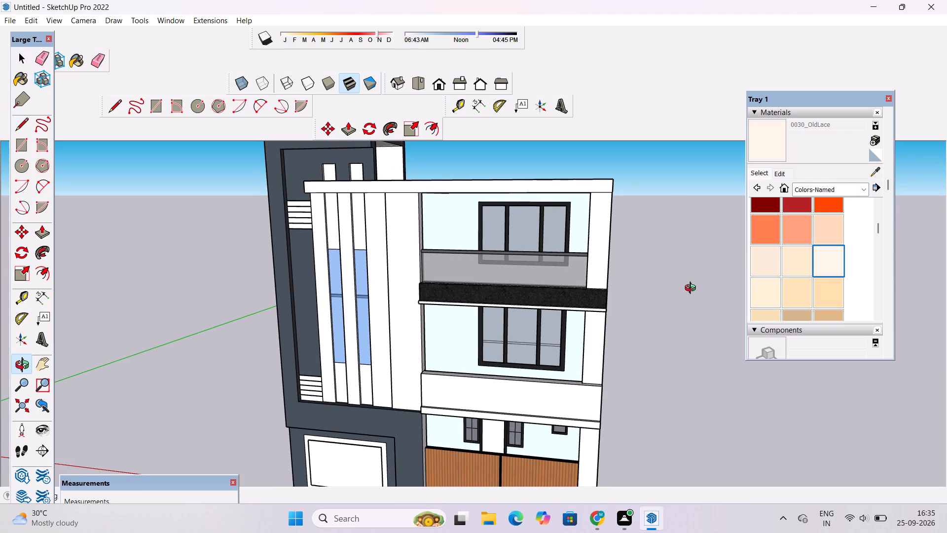
key("ctrl+y")
key("ctrl+y")
Paint the lower balcony's back wall and the ground-floor wall behind the gate with 0066_Honeydew from the Colors-Named collection.
scroll(837, 263, "up", 1)
scroll(837, 263, "down", 3)
scroll(837, 263, "up", 2)
scroll(777, 252, "down", 8)
scroll(777, 251, "up", 2)
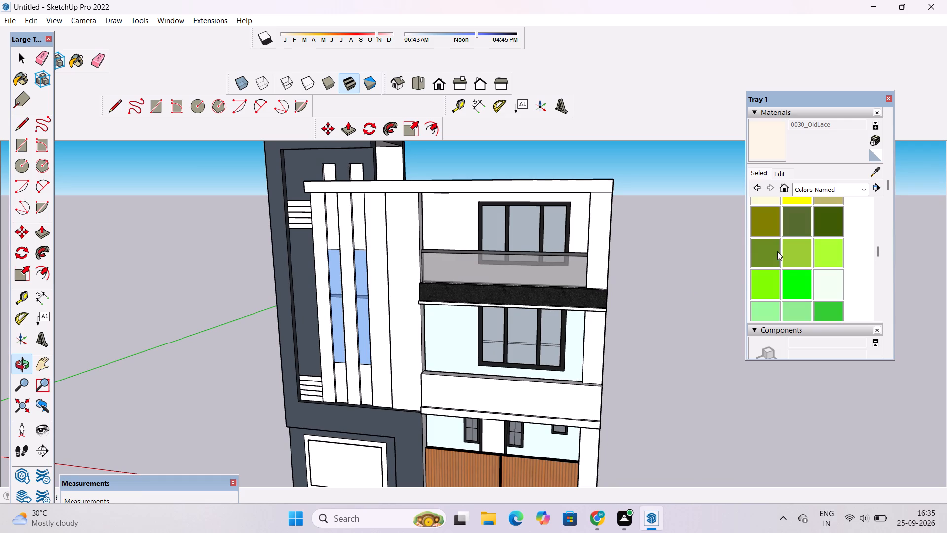
left_click(820, 281)
left_click(449, 339)
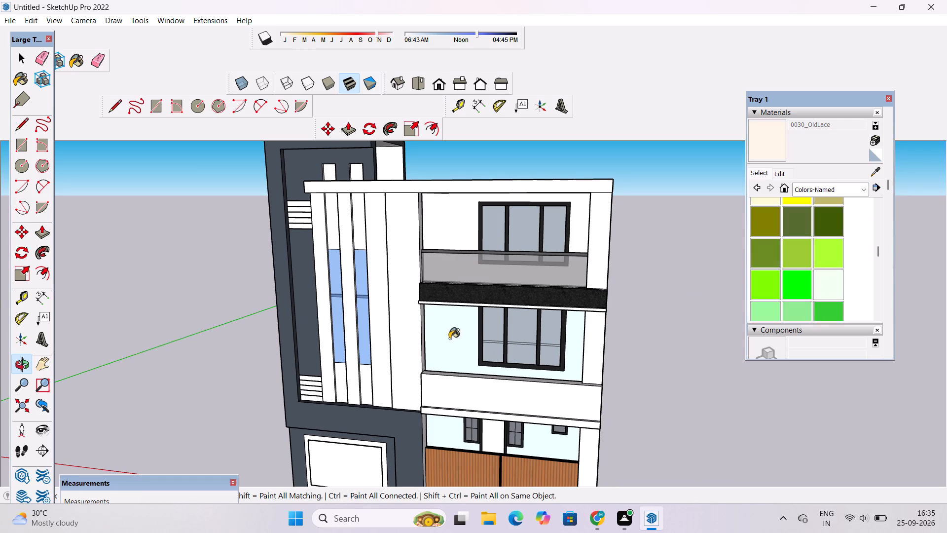
left_click(453, 429)
Examine the repainted facade, fins, balconies and gate area from the front, from above and from below.
scroll(447, 417, "down", 13)
scroll(461, 381, "up", 3)
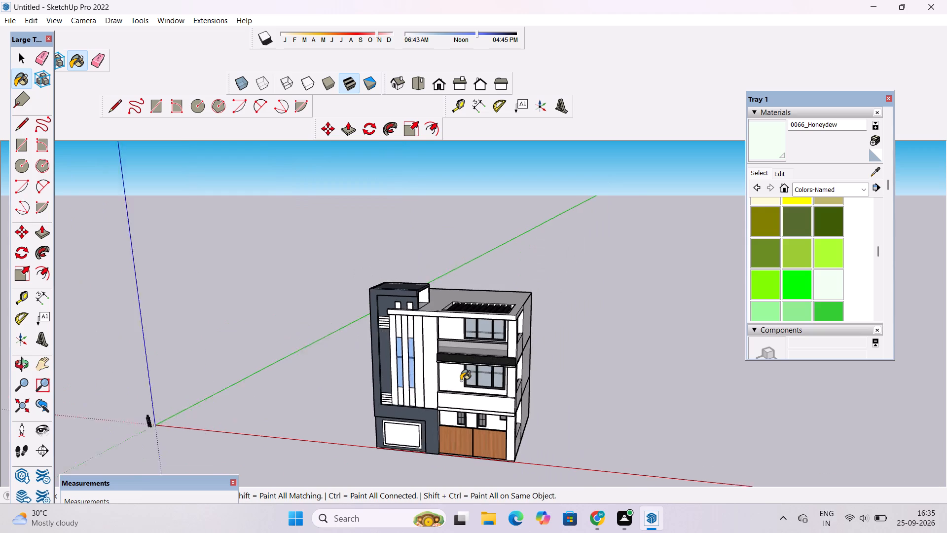
scroll(461, 381, "up", 2)
key("o")
scroll(468, 377, "down", 4)
left_click_drag(460, 407, 497, 414)
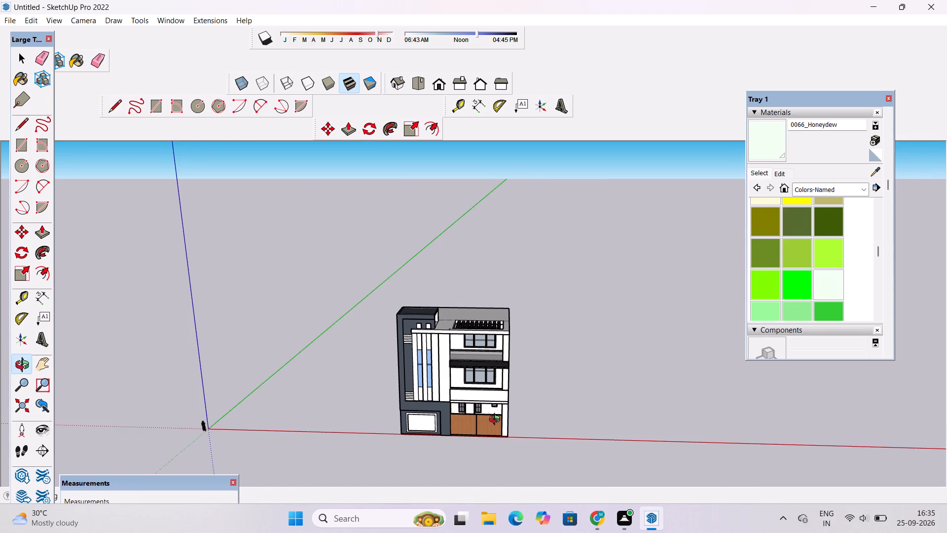
left_click_drag(497, 422, 493, 348, "shift")
scroll(455, 299, "up", 8)
left_click_drag(594, 312, 587, 263)
left_click_drag(587, 288, 587, 291)
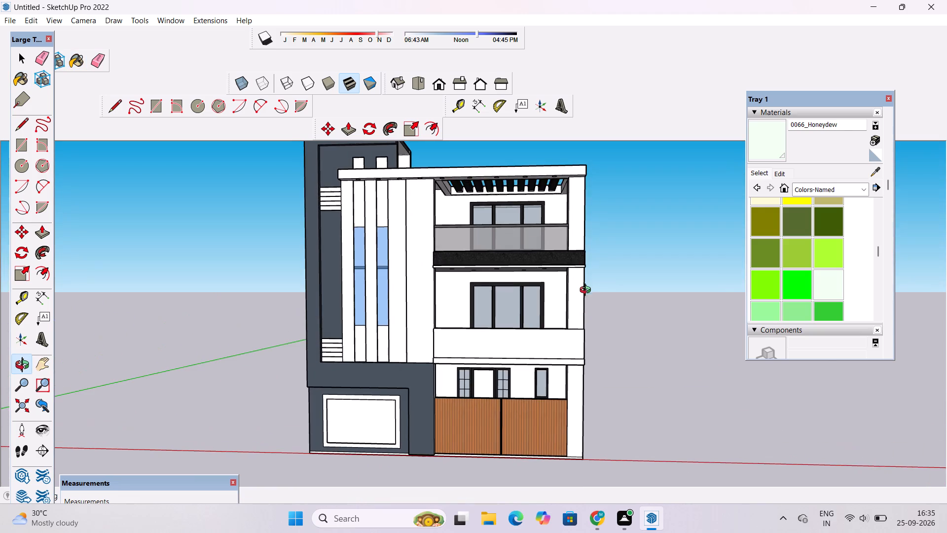
left_click_drag(587, 291, 587, 297)
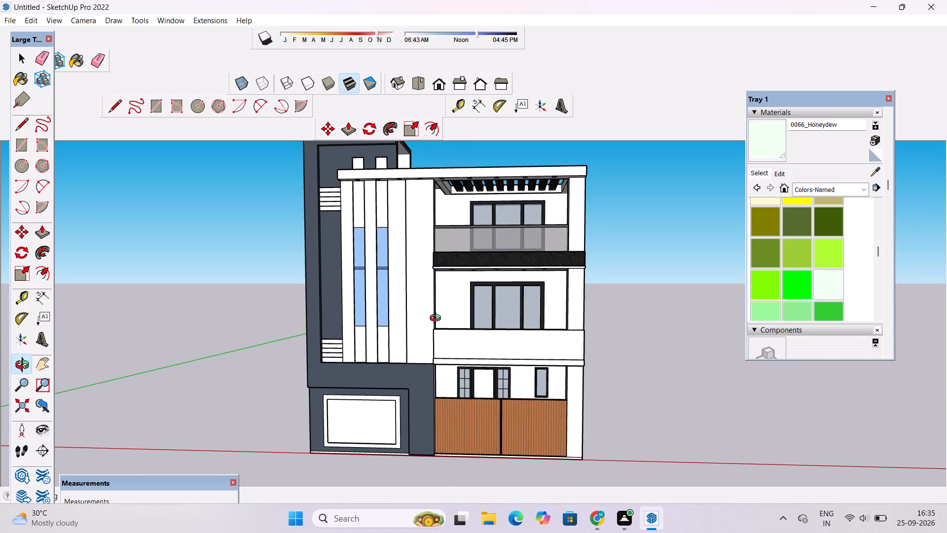
left_click_drag(437, 319, 480, 348)
scroll(397, 317, "up", 4)
left_click_drag(386, 317, 402, 331)
left_click_drag(391, 381, 425, 313)
scroll(816, 255, "up", 2)
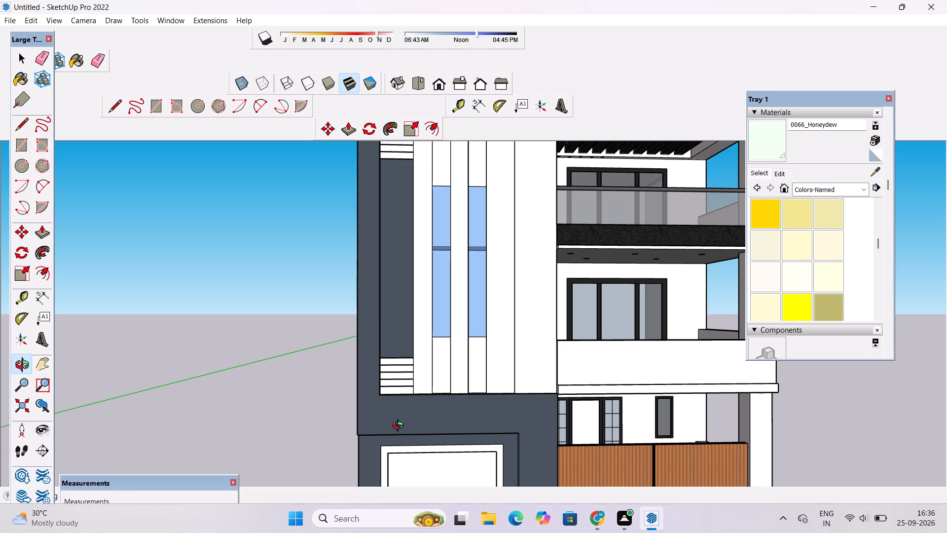
scroll(398, 425, "down", 3)
key("o")
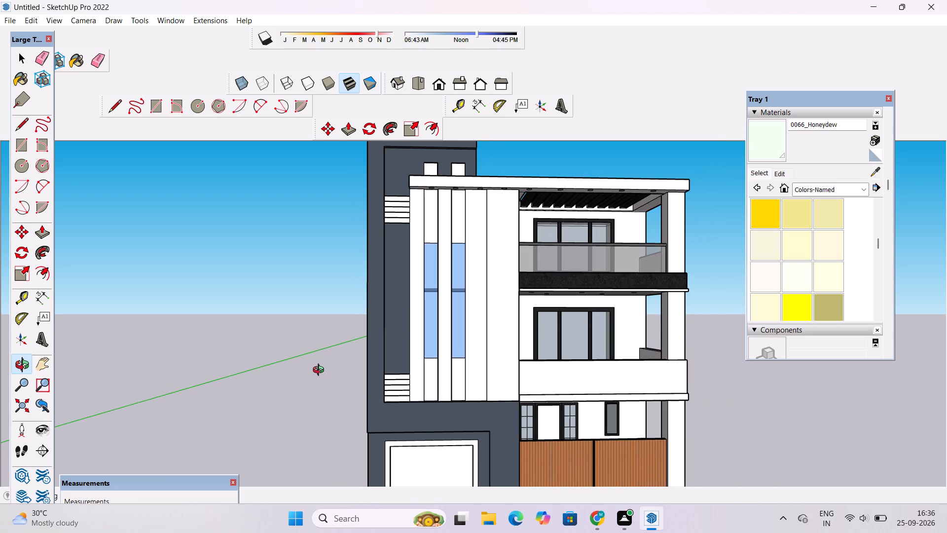
left_click_drag(341, 372, 362, 438)
left_click_drag(379, 439, 352, 399, "shift")
scroll(419, 373, "up", 3)
left_click_drag(432, 375, 399, 376, "shift")
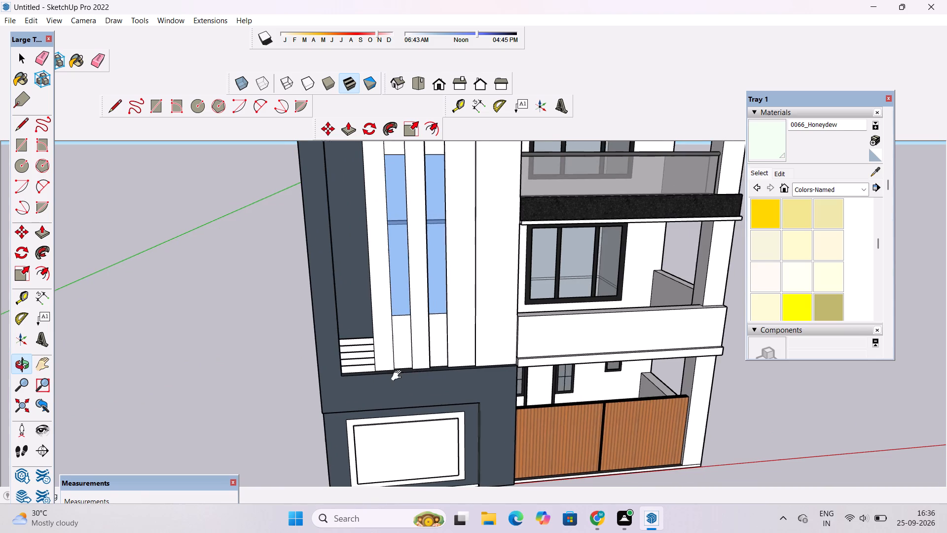
left_click_drag(399, 376, 331, 371, "shift")
left_click_drag(370, 426, 364, 398)
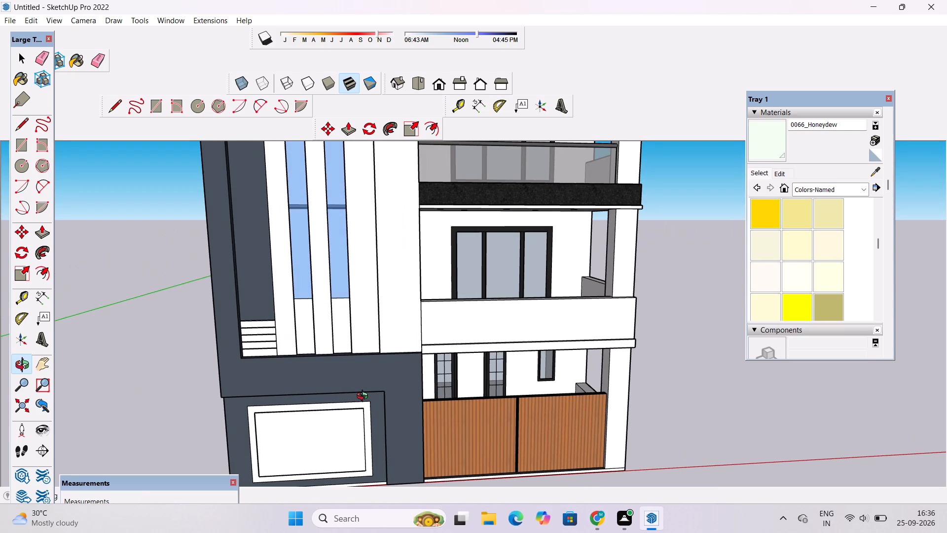
scroll(364, 397, "down", 2)
left_click_drag(364, 397, 362, 388, "shift")
scroll(362, 389, "down", 1)
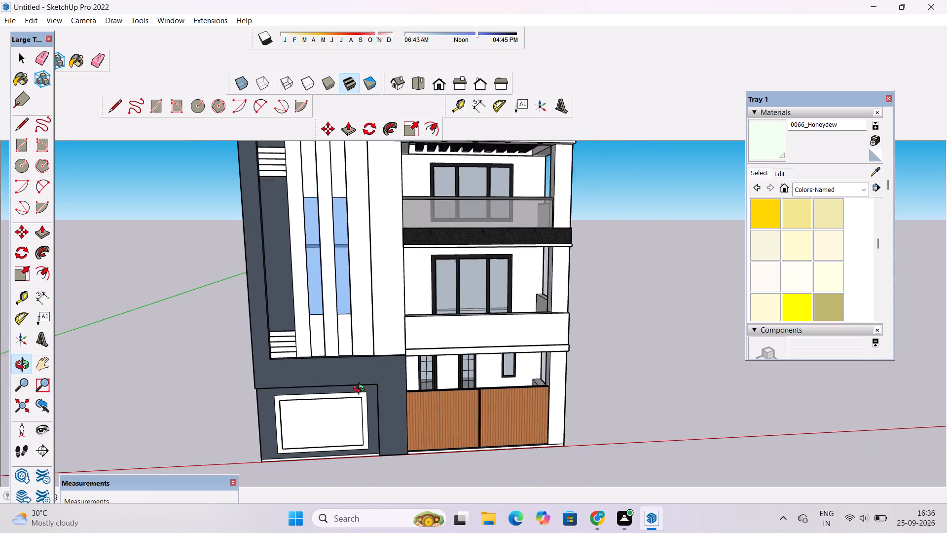
scroll(361, 390, "down", 2)
scroll(361, 390, "up", 2)
scroll(361, 390, "down", 2)
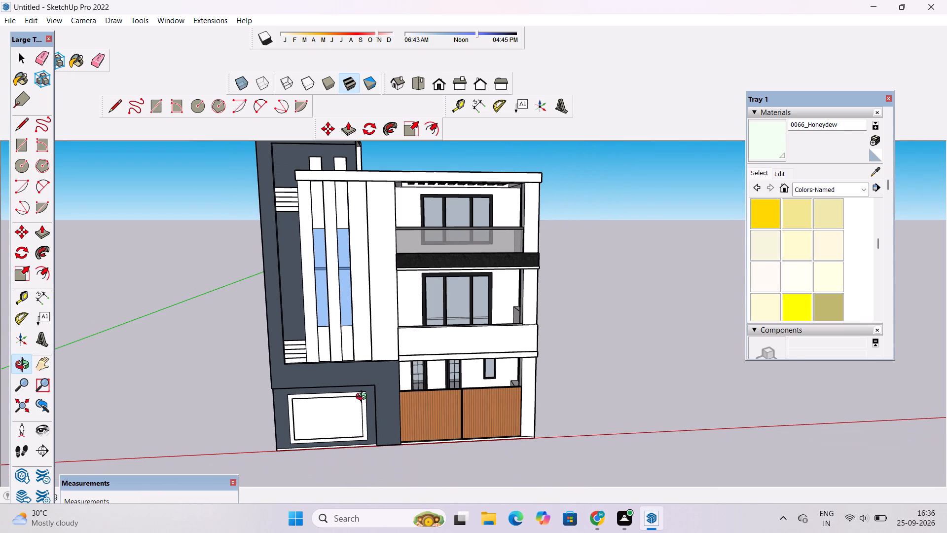
left_click_drag(364, 402, 364, 389)
scroll(364, 389, "down", 2)
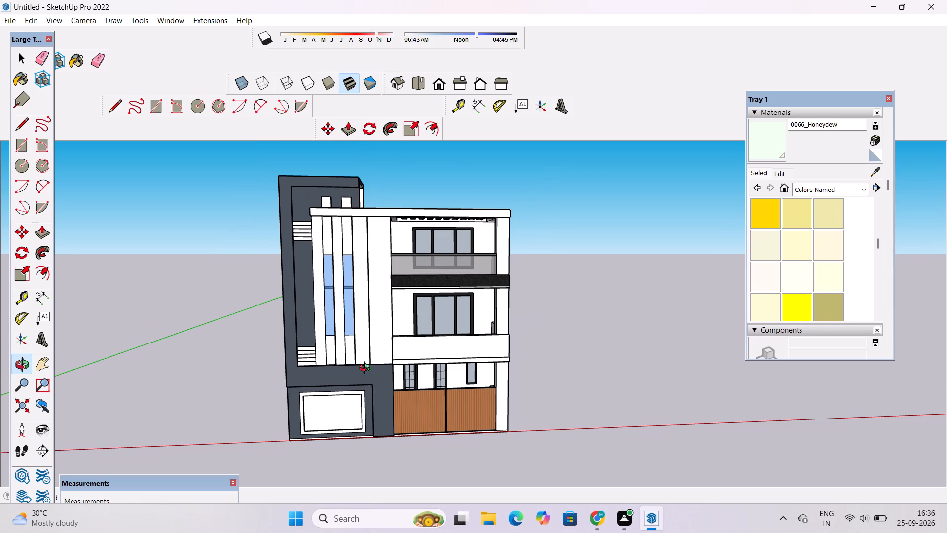
scroll(367, 369, "down", 4)
left_click_drag(367, 377, 368, 358, "shift")
scroll(345, 408, "up", 4)
left_click_drag(369, 381, 345, 436, "shift")
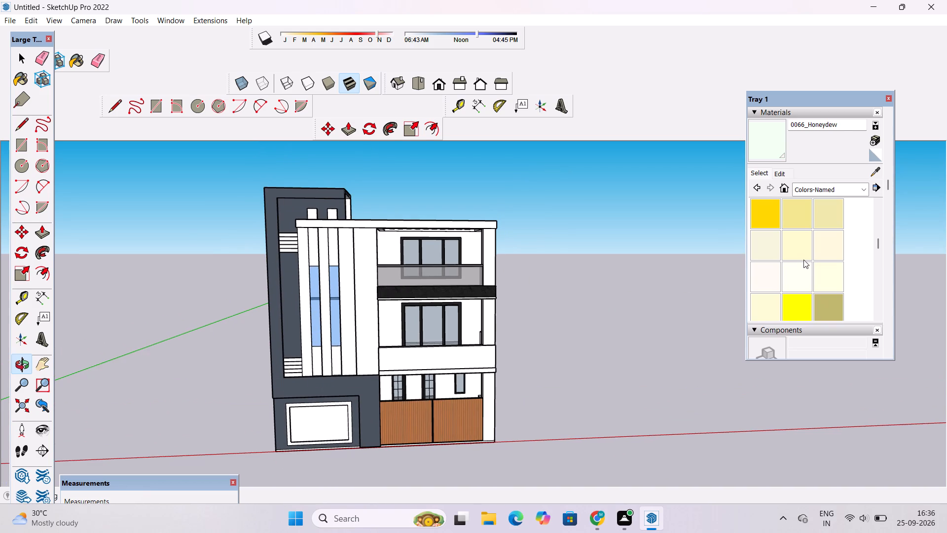
Paint the lower balcony's ceiling and the ground-floor ceiling above the gate with 0119_RosyBrown from the Colors-Named collection.
scroll(803, 259, "up", 4)
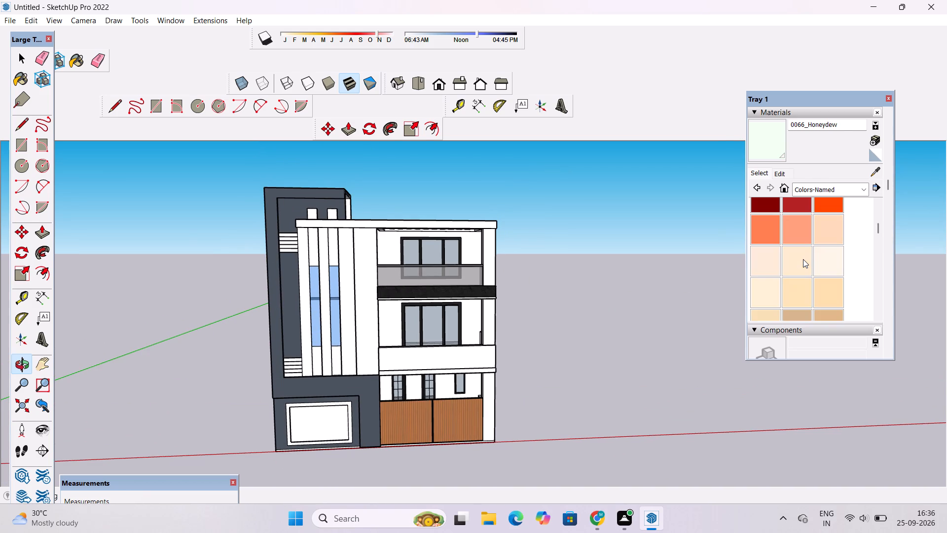
scroll(803, 259, "up", 1)
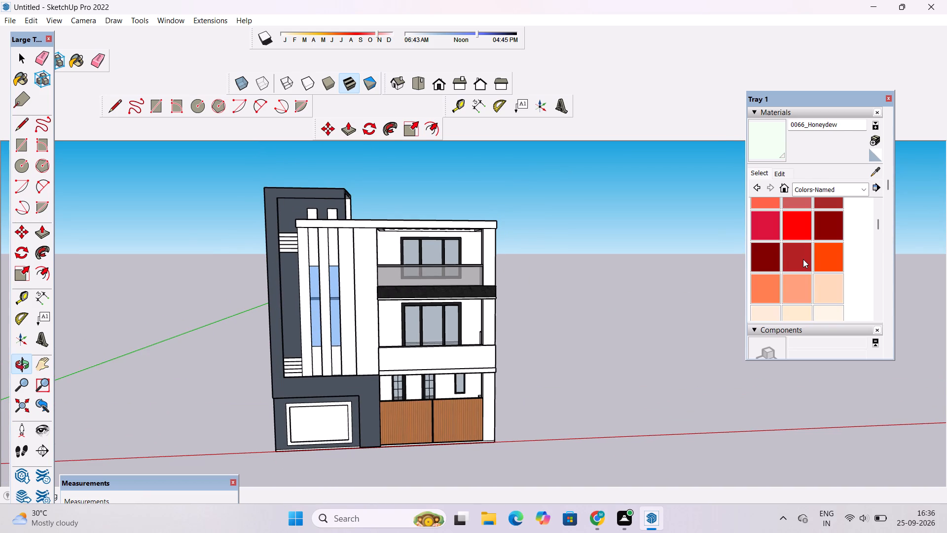
scroll(803, 259, "up", 2)
scroll(803, 259, "down", 4)
scroll(802, 267, "up", 1)
scroll(802, 267, "down", 4)
scroll(802, 267, "up", 1)
scroll(802, 267, "down", 12)
scroll(801, 269, "up", 1)
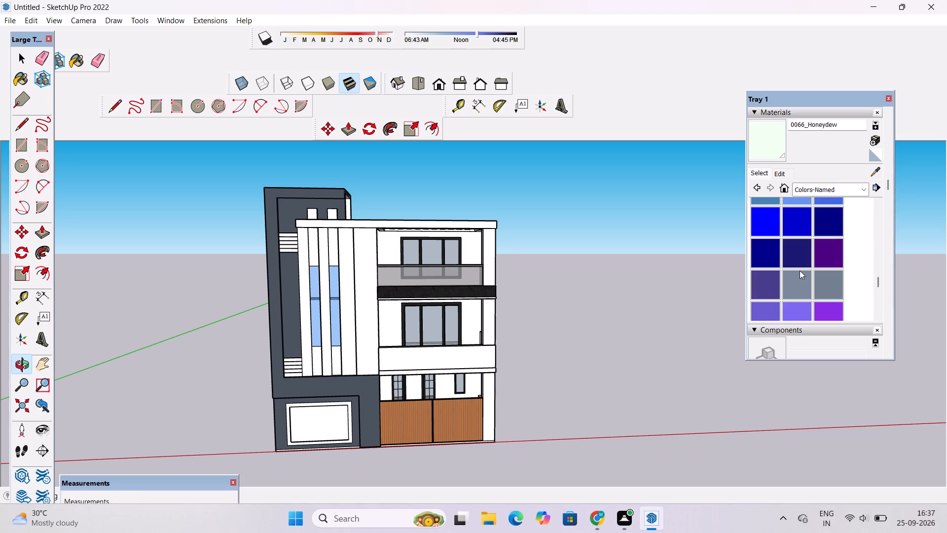
scroll(799, 270, "up", 1)
scroll(799, 270, "down", 3)
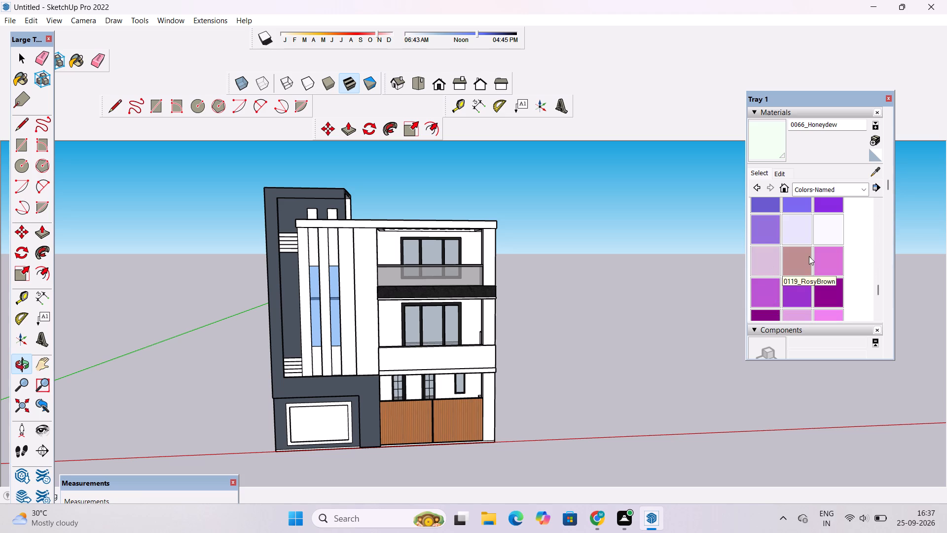
left_click(804, 258)
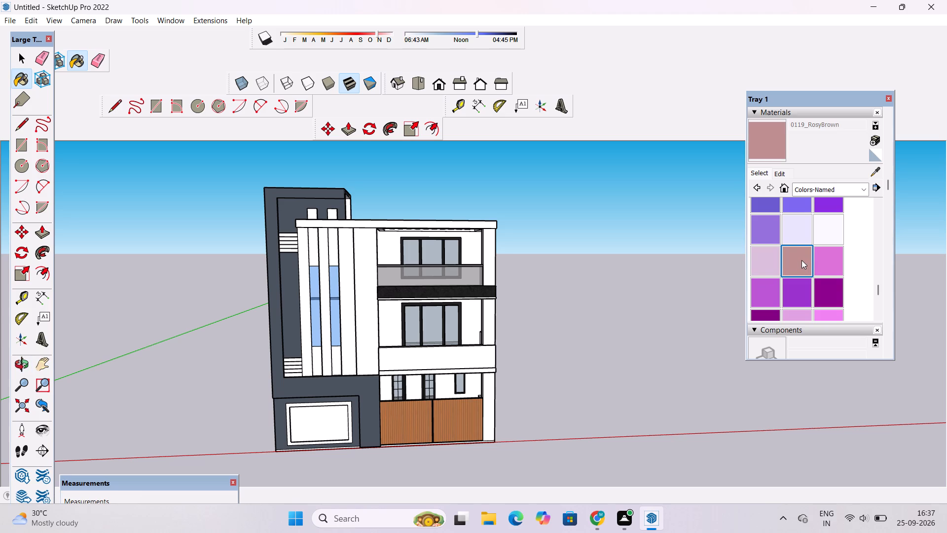
key("o")
left_click_drag(633, 388, 604, 281)
scroll(436, 273, "up", 3)
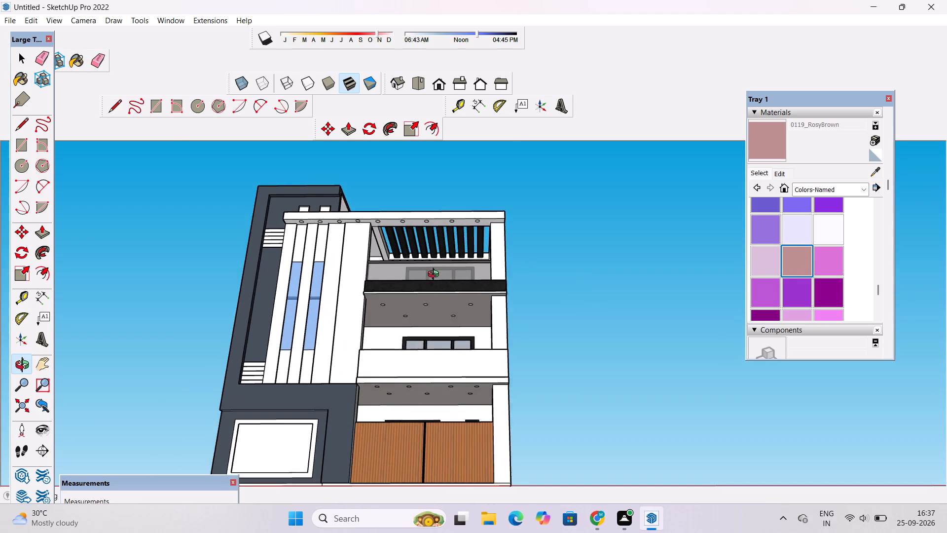
scroll(436, 275, "up", 3)
left_click(754, 144)
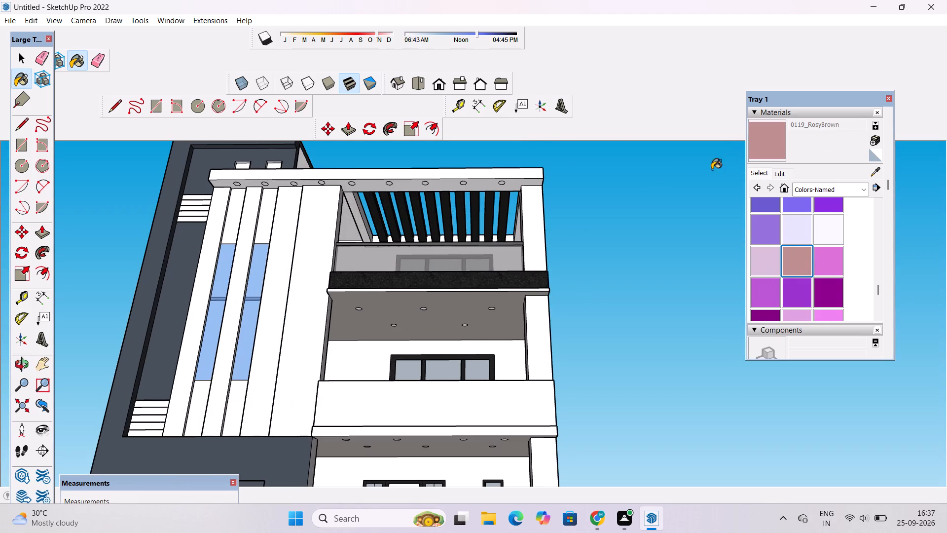
scroll(447, 325, "up", 3)
left_click(443, 304)
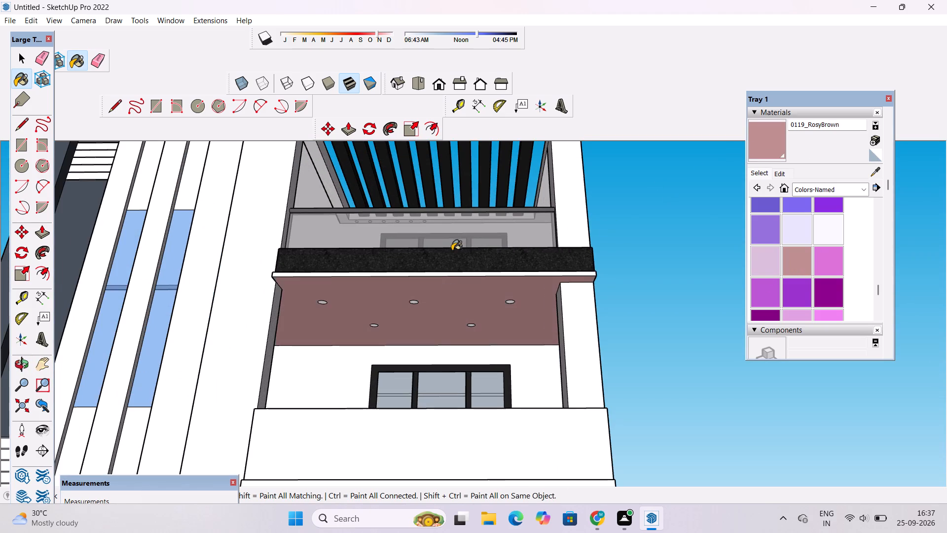
scroll(452, 250, "down", 8)
scroll(463, 362, "up", 4)
left_click(468, 368)
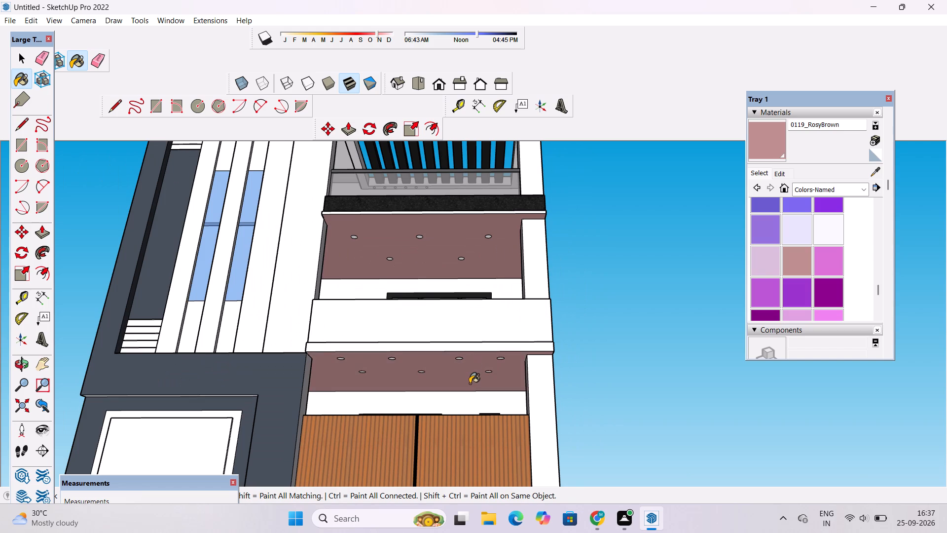
Inspect the painted ceilings from below, the whole facade from the front, and the ground-floor porch behind the wooden gate up close.
scroll(470, 383, "down", 4)
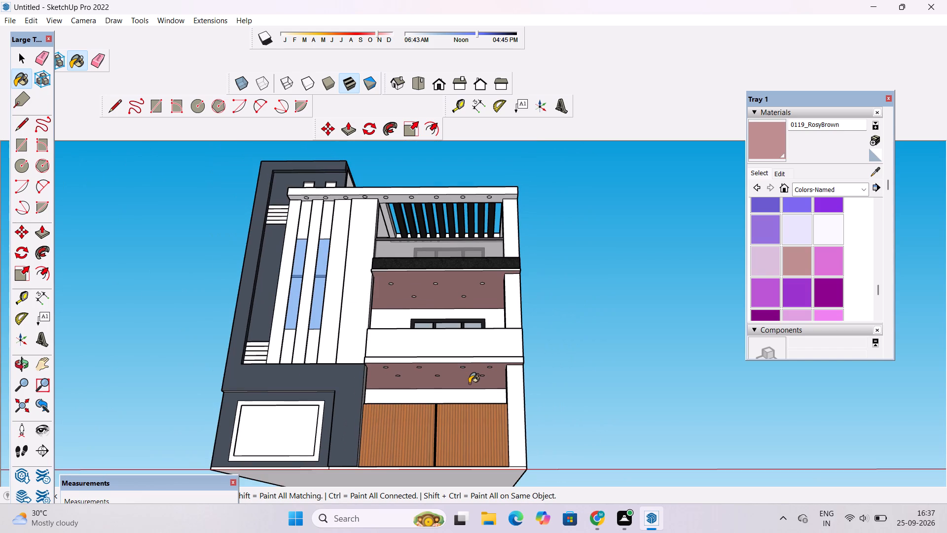
scroll(472, 388, "up", 3)
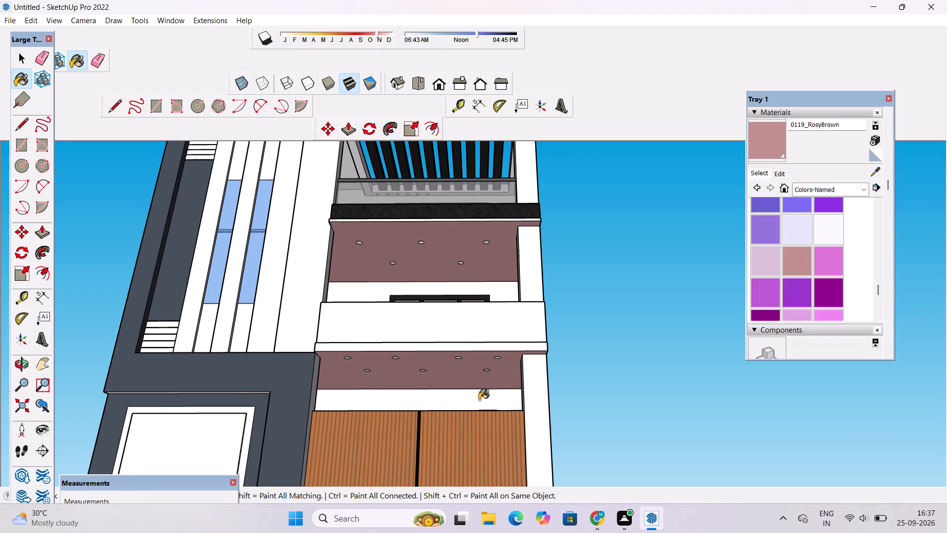
scroll(479, 400, "down", 3)
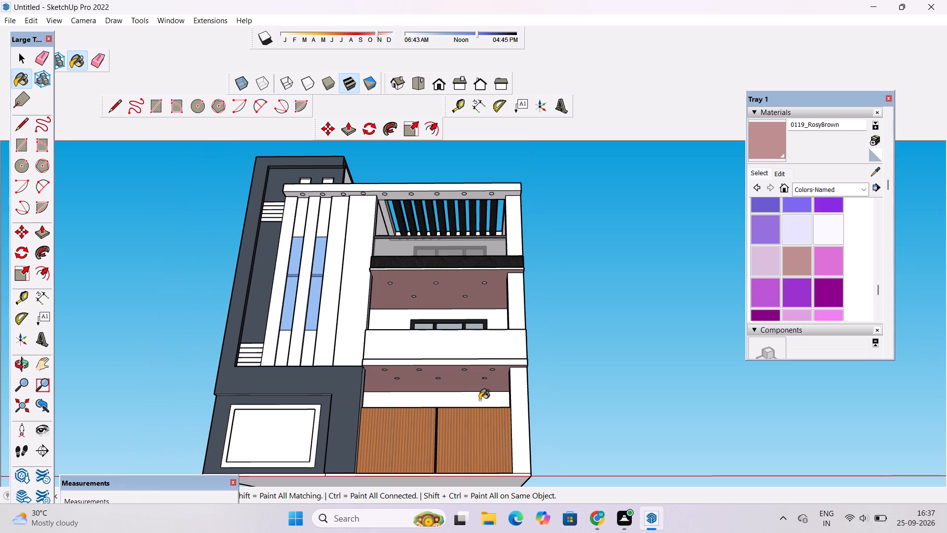
scroll(439, 402, "down", 3)
key("o")
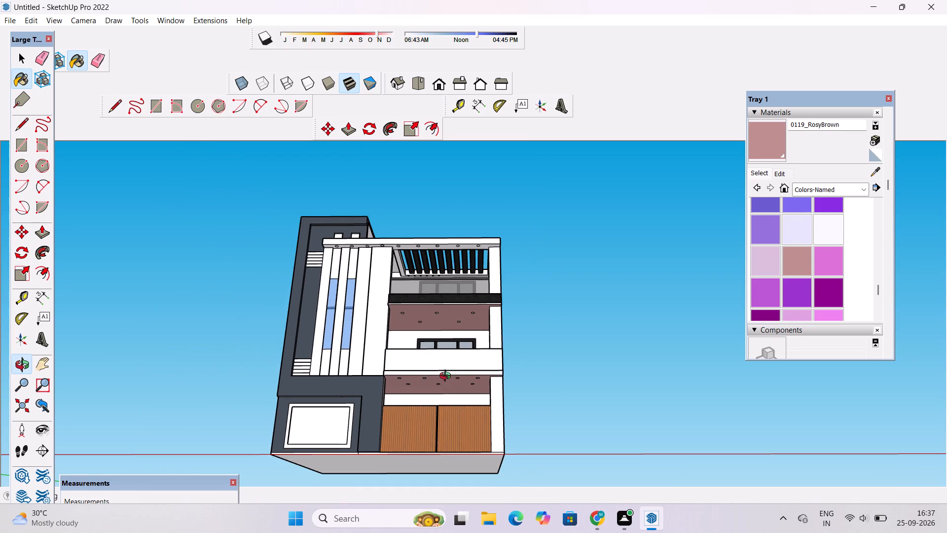
scroll(447, 377, "down", 2)
left_click_drag(449, 352, 478, 488)
scroll(458, 423, "up", 2)
left_click_drag(456, 414, 441, 389)
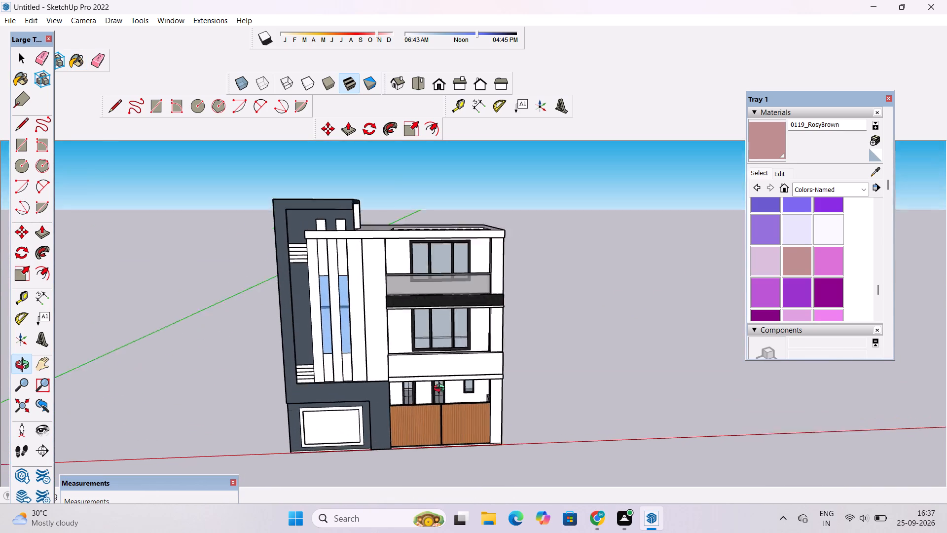
left_click_drag(441, 389, 431, 367)
left_click_drag(428, 401, 452, 475)
scroll(462, 418, "up", 8)
left_click_drag(456, 402, 434, 428, "shift")
scroll(434, 421, "up", 2)
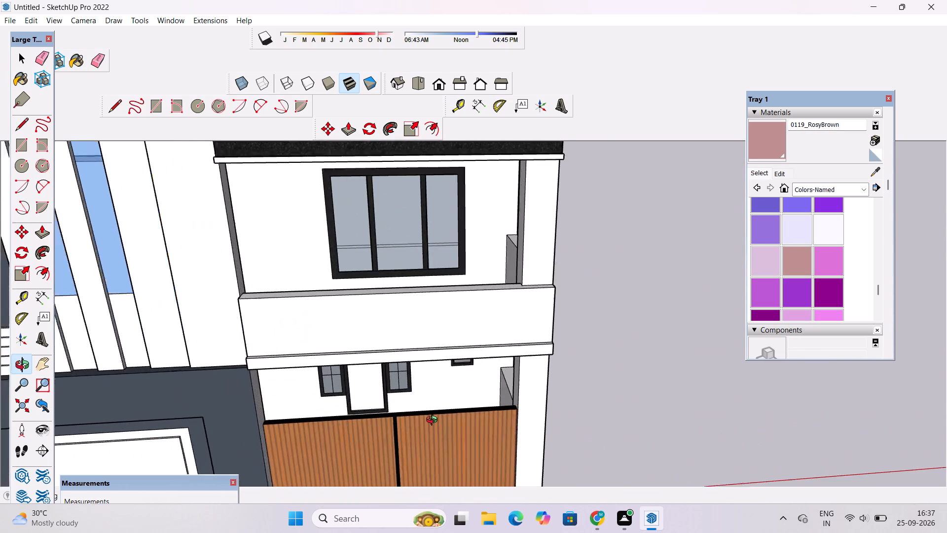
scroll(434, 421, "up", 6)
left_click_drag(434, 414, 209, 432)
left_click_drag(583, 413, 556, 349)
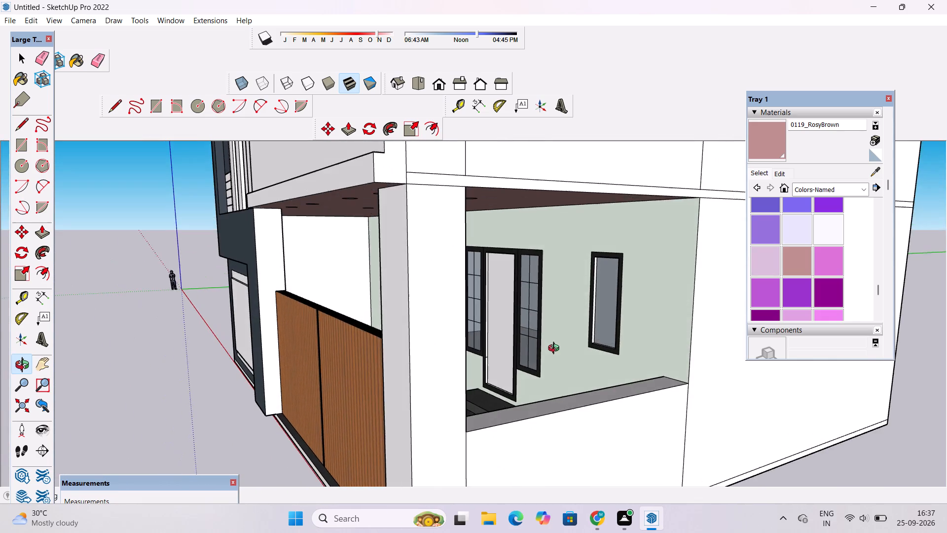
left_click_drag(556, 349, 690, 327)
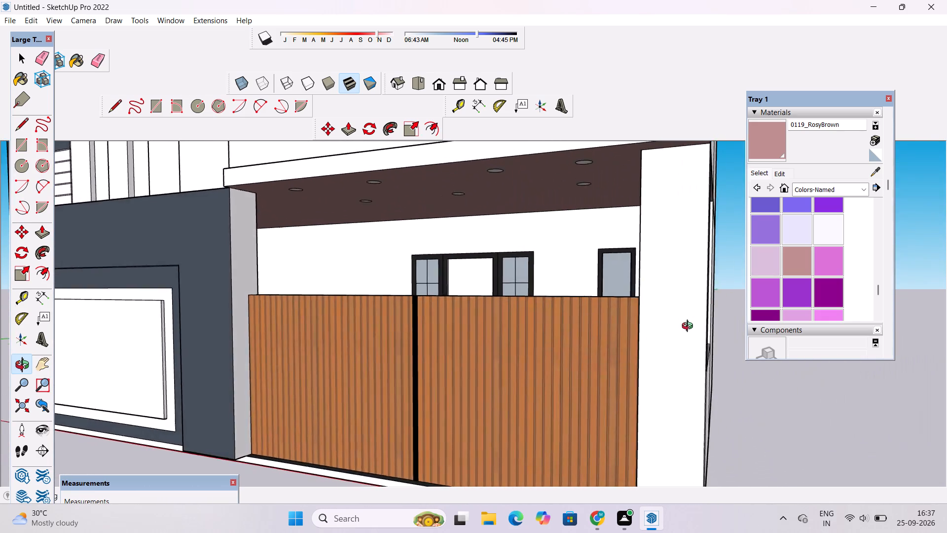
Examine the balconies and painted ceilings from the side, up close and as a whole from the front corner.
left_click_drag(690, 327, 572, 335)
scroll(572, 335, "down", 3)
left_click_drag(587, 316, 539, 347, "shift")
scroll(544, 347, "up", 1)
left_click_drag(544, 347, 539, 406, "shift")
scroll(539, 393, "down", 10, "shift")
scroll(529, 282, "up", 5, "shift")
scroll(546, 385, "up", 7)
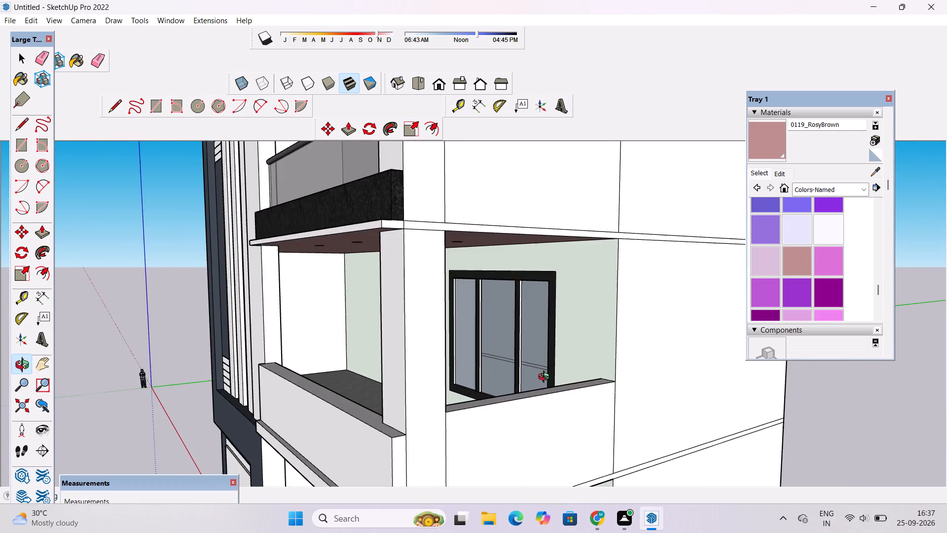
scroll(546, 378, "up", 1)
left_click_drag(417, 381, 438, 383)
scroll(481, 358, "down", 3)
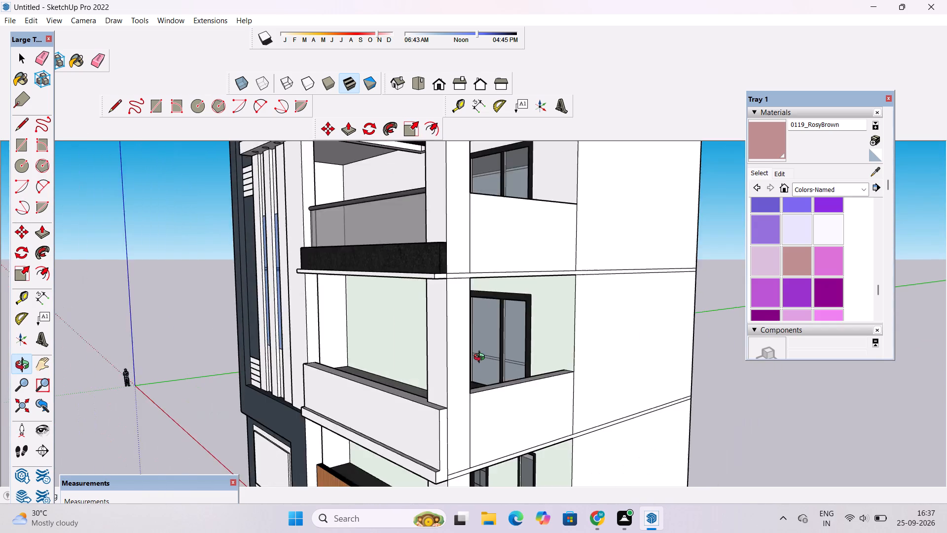
scroll(481, 358, "down", 5)
left_click_drag(519, 385, 520, 353, "shift")
scroll(520, 351, "down", 3)
left_click_drag(520, 342, 509, 387, "shift")
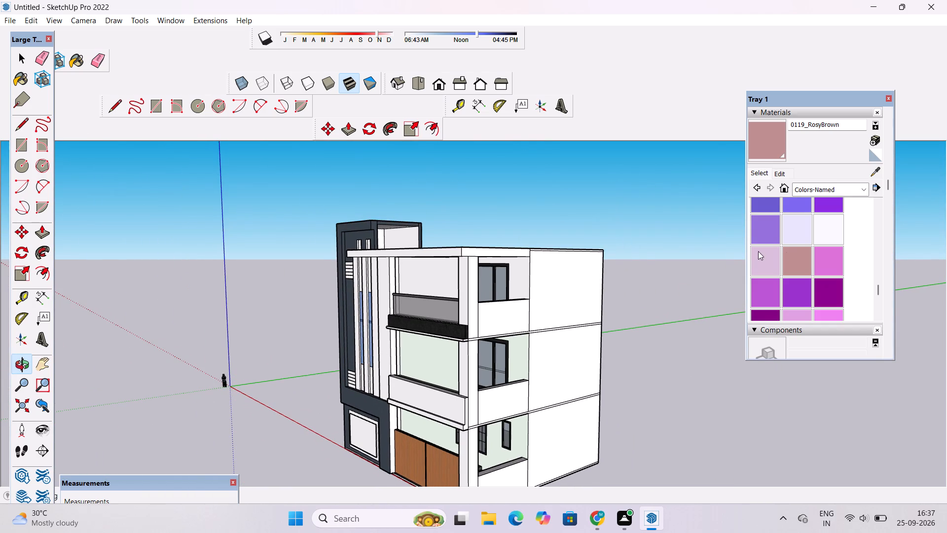
Paint the top-floor balcony's back wall around the window with 0091_MintCream from the Colors-Named collection.
scroll(797, 252, "up", 3)
scroll(797, 252, "down", 1)
scroll(797, 252, "up", 3)
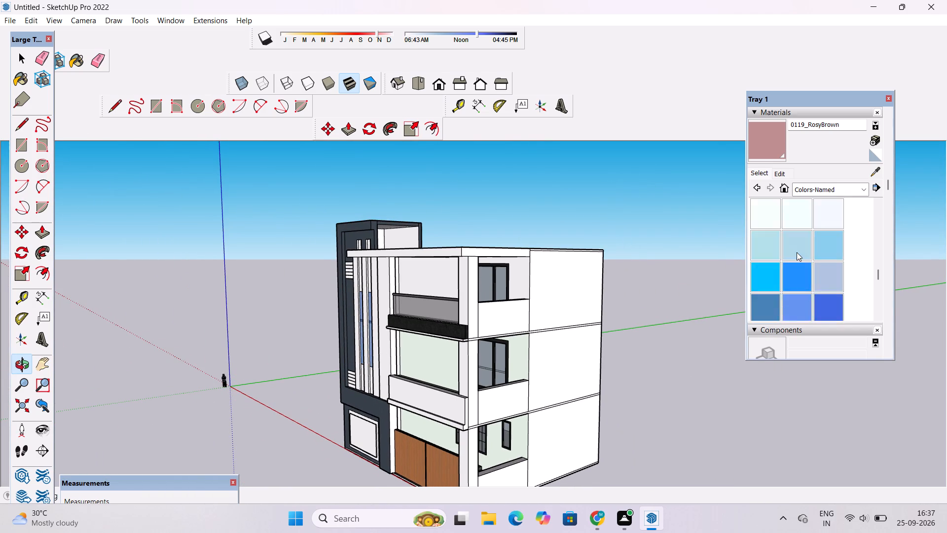
scroll(797, 252, "up", 2)
scroll(797, 252, "down", 2)
left_click(769, 279)
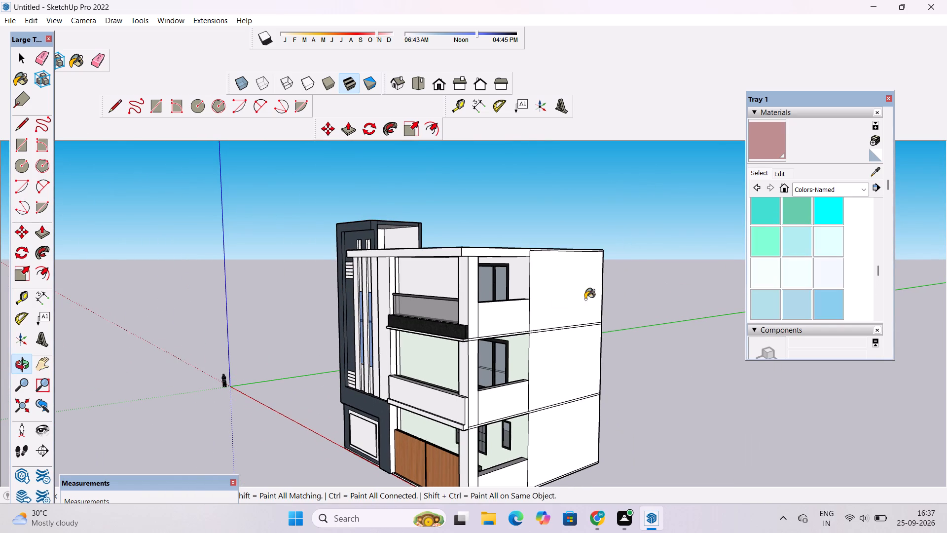
left_click(512, 278)
scroll(528, 320, "up", 4)
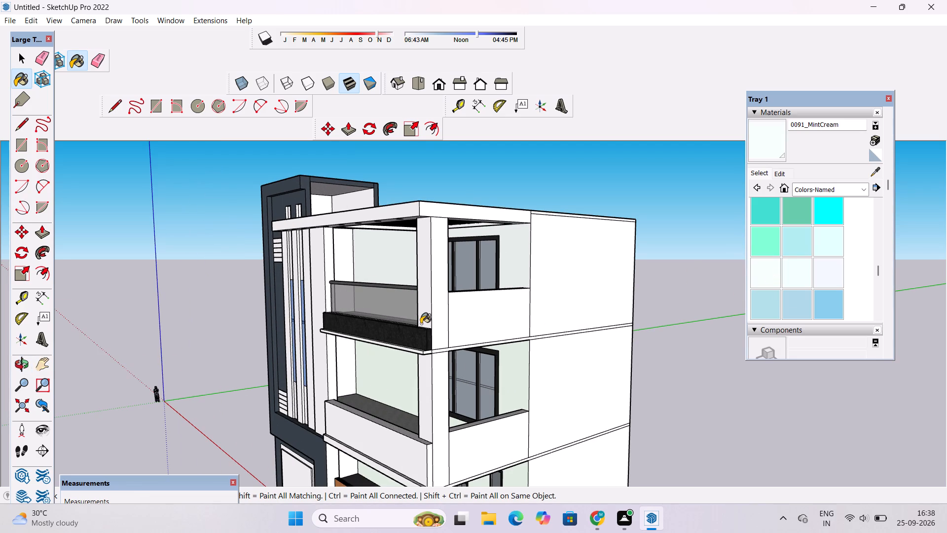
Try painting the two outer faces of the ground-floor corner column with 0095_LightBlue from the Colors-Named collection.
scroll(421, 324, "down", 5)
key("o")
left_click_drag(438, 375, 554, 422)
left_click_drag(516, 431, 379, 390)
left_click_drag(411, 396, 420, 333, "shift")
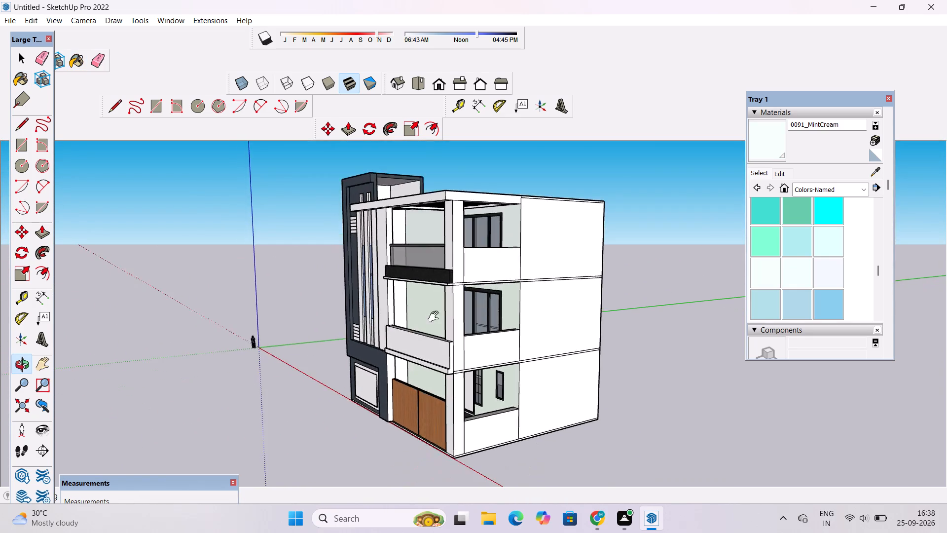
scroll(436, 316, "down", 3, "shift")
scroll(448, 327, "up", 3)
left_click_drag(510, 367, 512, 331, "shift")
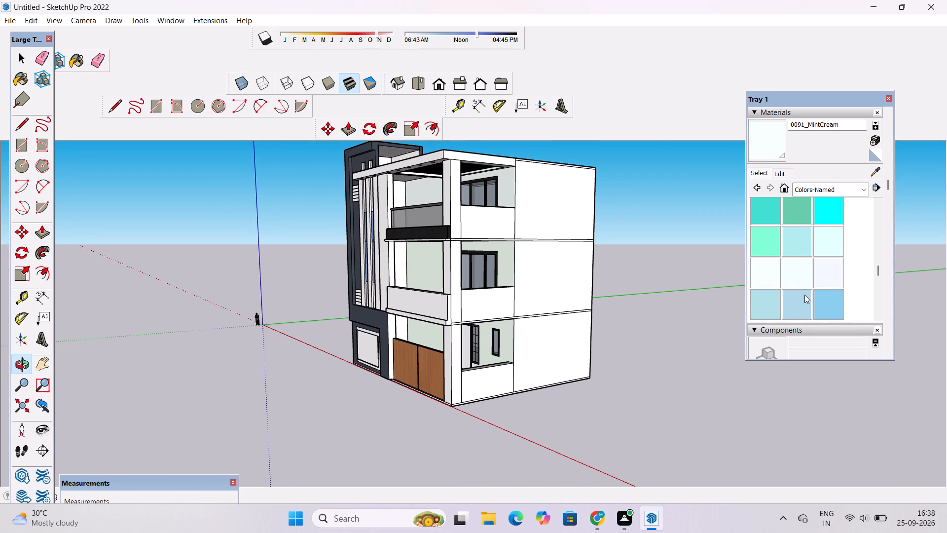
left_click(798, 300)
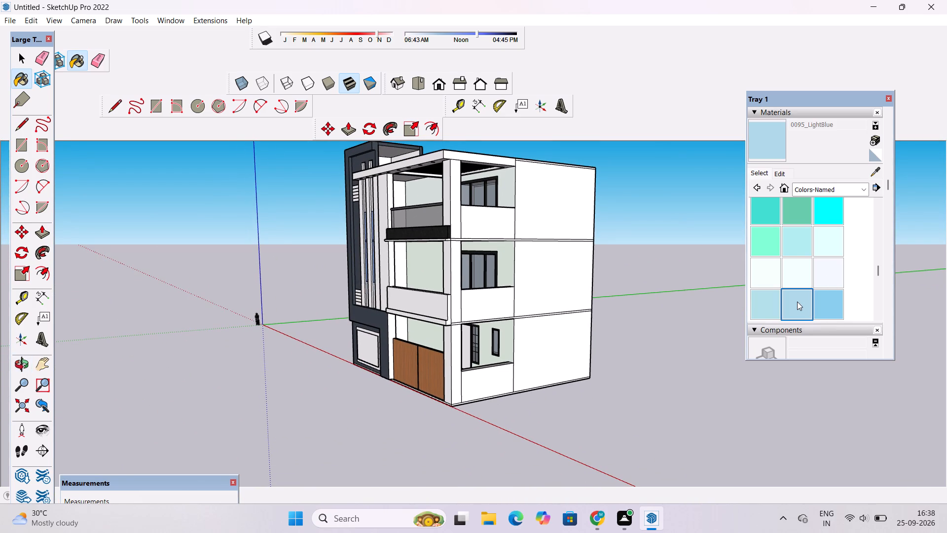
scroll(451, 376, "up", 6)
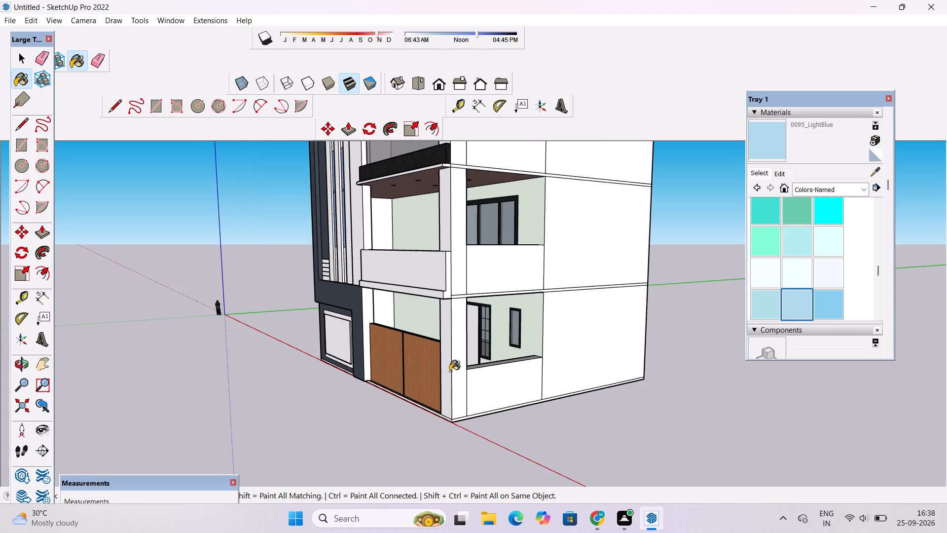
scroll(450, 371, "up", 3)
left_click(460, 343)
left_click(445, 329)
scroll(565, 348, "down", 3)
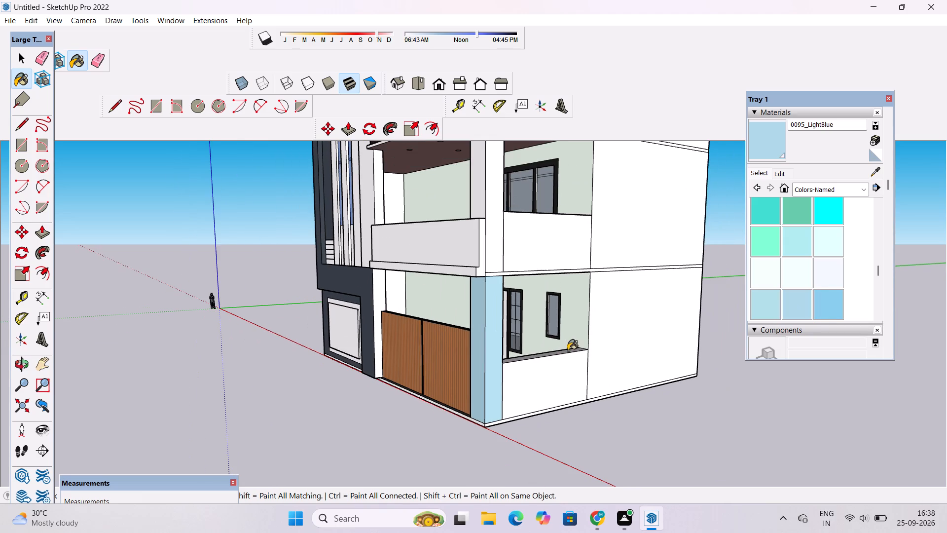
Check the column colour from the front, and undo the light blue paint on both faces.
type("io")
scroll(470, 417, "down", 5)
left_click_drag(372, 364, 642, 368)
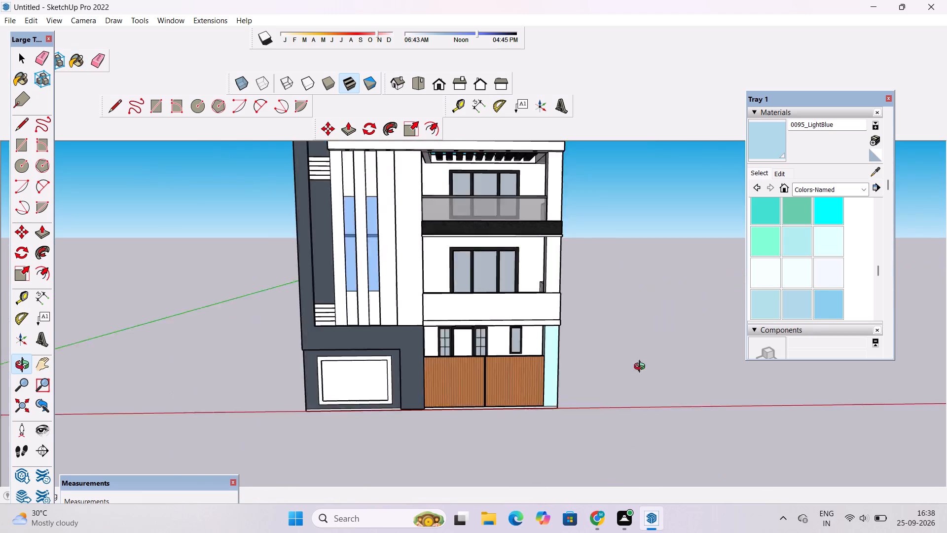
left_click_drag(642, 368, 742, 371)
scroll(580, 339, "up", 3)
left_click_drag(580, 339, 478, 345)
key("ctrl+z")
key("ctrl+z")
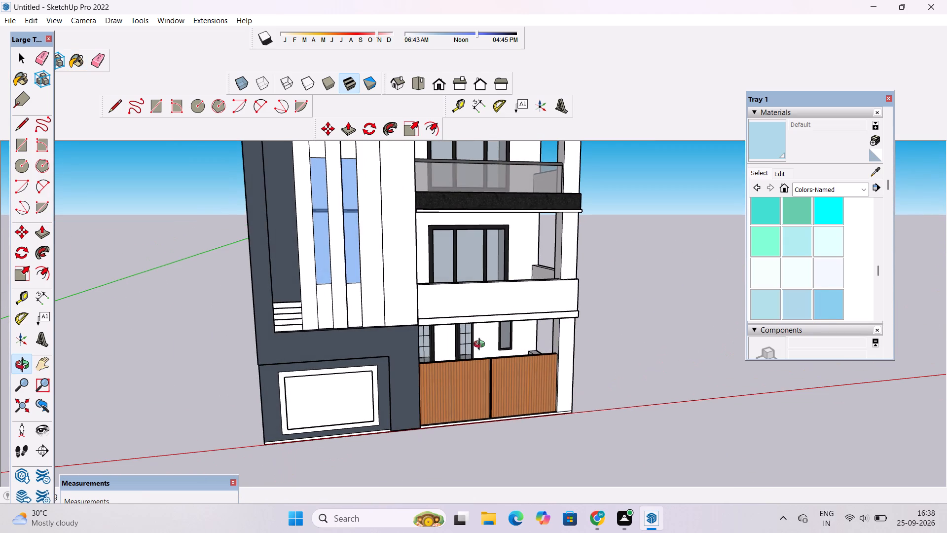
Examine the whole house from the front, the side corner and above for surfaces still needing a colour.
left_click_drag(639, 354, 544, 334)
left_click_drag(556, 340, 489, 338, "shift")
scroll(489, 337, "down", 4)
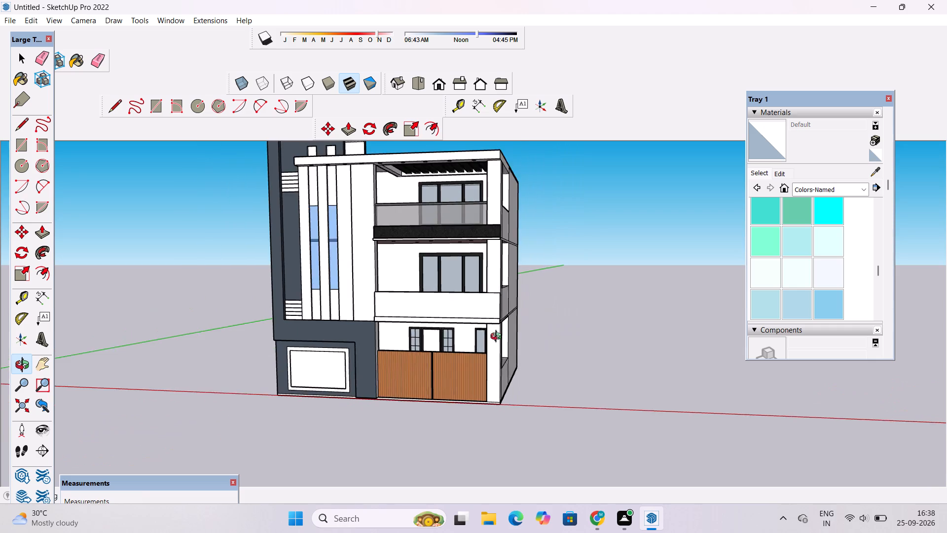
left_click_drag(516, 309, 343, 295)
left_click_drag(398, 283, 452, 371, "shift")
left_click_drag(560, 353, 641, 442)
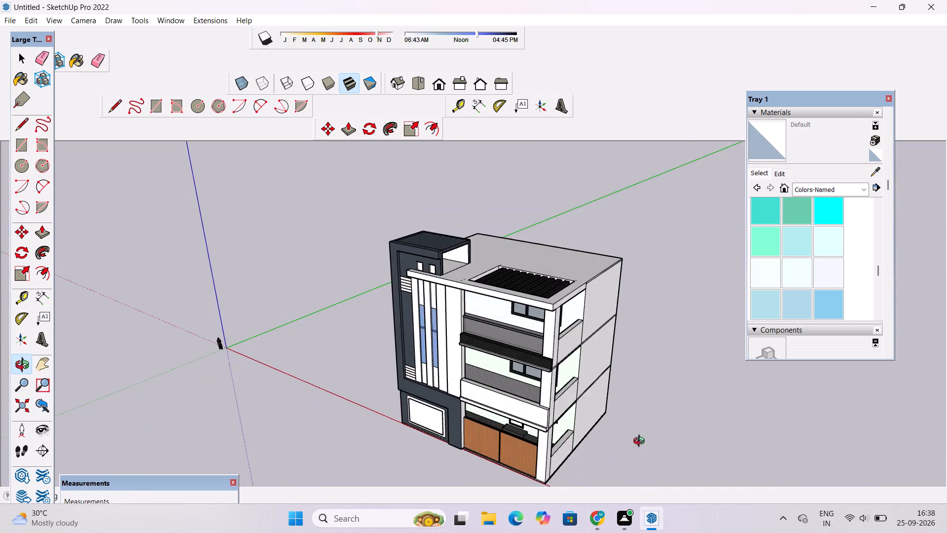
left_click_drag(641, 442, 641, 442)
left_click_drag(590, 442, 645, 370, "shift")
scroll(542, 302, "up", 3)
left_click_drag(458, 373, 499, 332)
left_click_drag(500, 331, 527, 343, "shift")
left_click_drag(514, 365, 542, 337)
left_click_drag(542, 337, 502, 348, "shift")
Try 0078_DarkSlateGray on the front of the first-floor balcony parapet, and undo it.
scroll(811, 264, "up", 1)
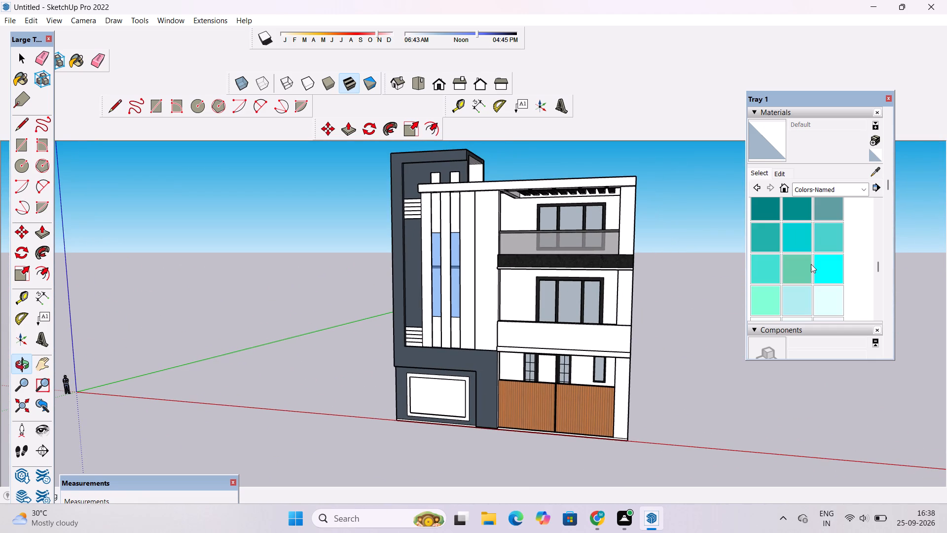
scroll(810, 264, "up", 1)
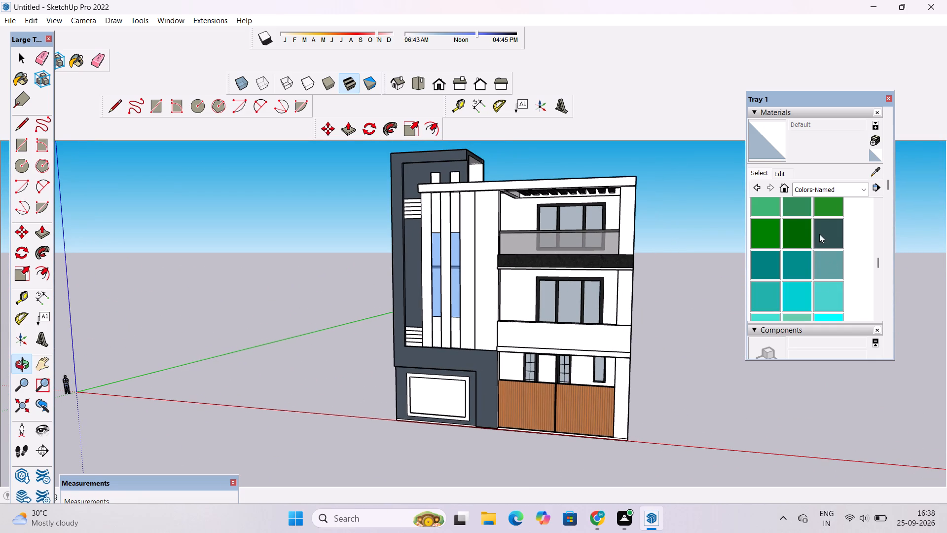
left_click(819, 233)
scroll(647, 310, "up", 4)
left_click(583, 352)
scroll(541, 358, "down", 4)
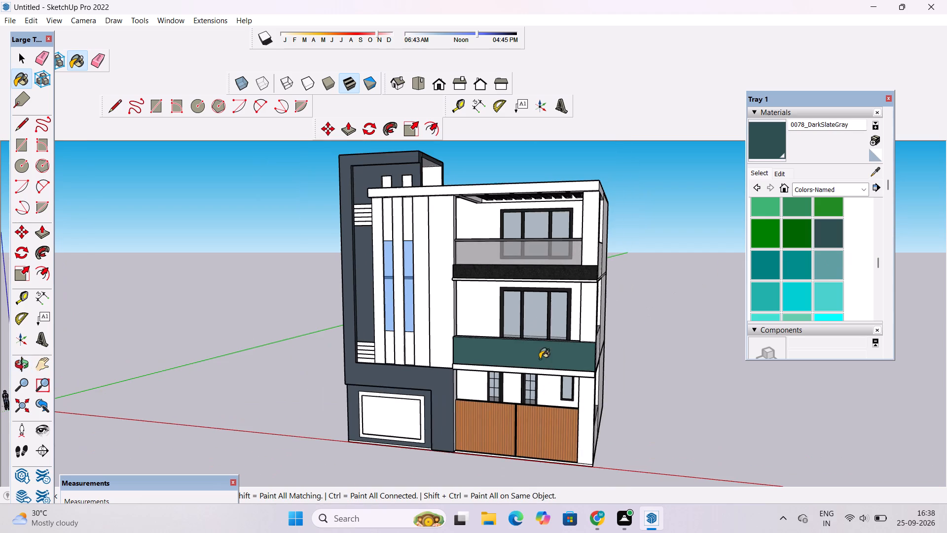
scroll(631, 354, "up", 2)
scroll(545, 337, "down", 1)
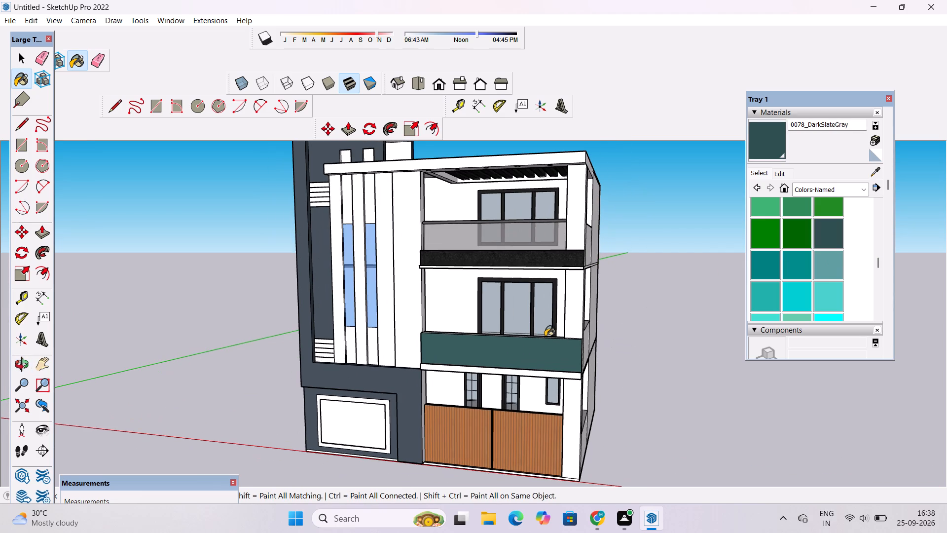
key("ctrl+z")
Inspect the roof beam, vertical fins and tower openings up close, and the whole facade from above and below.
scroll(545, 343, "down", 4)
scroll(425, 222, "up", 4)
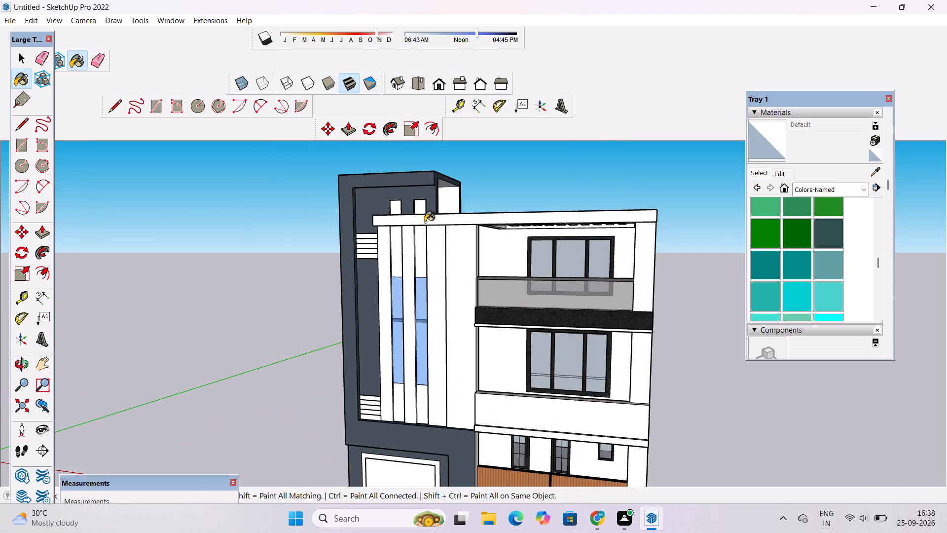
scroll(425, 222, "up", 3)
scroll(425, 225, "down", 2)
scroll(424, 229, "up", 5)
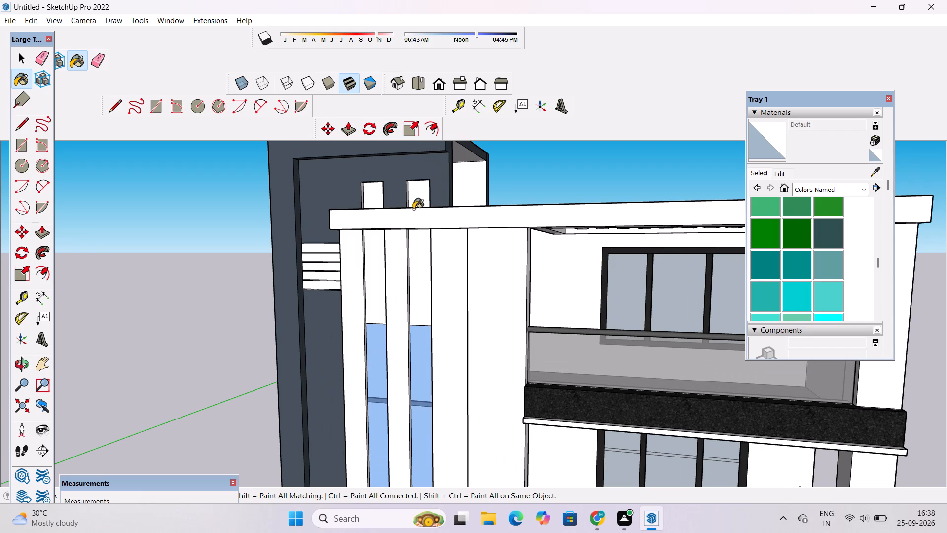
key("space")
type("o")
scroll(414, 219, "down", 4)
left_click_drag(417, 226, 497, 316)
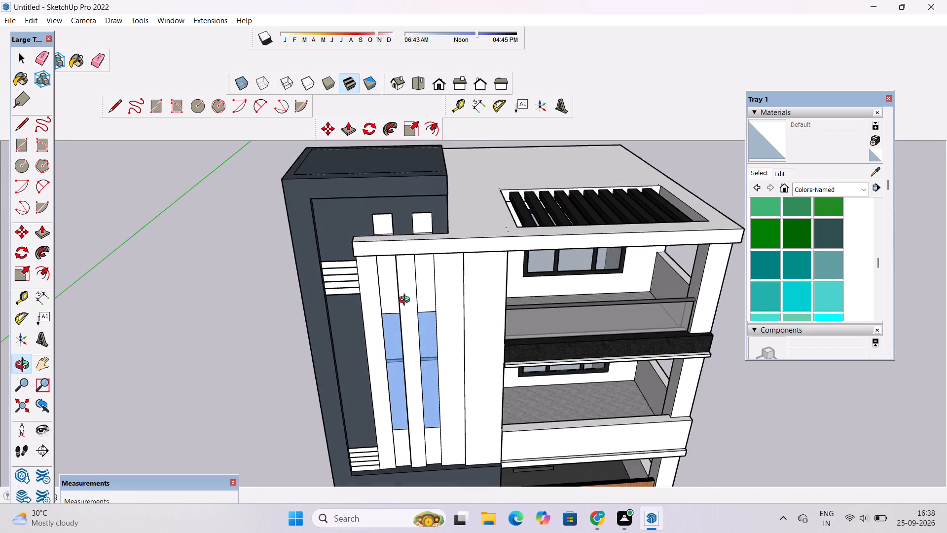
scroll(386, 292, "up", 4)
left_click_drag(386, 301, 546, 365)
scroll(531, 279, "up", 8)
left_click_drag(512, 317, 503, 317)
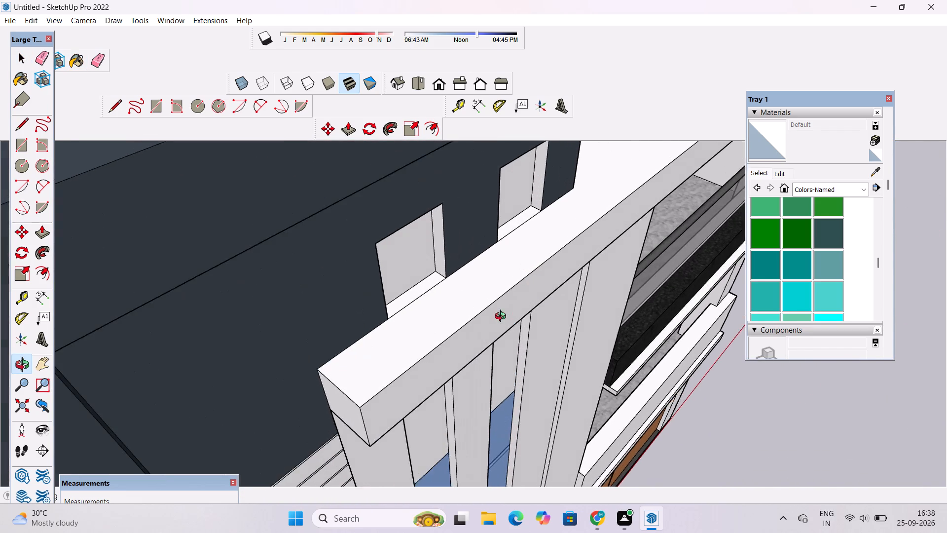
left_click_drag(503, 317, 437, 262)
scroll(417, 228, "down", 13)
scroll(380, 213, "up", 1)
scroll(380, 213, "down", 6)
left_click_drag(474, 326, 398, 280, "shift")
left_click_drag(408, 340, 343, 267)
left_click_drag(379, 266, 314, 264)
scroll(315, 266, "down", 5)
left_click_drag(347, 302, 325, 313)
scroll(335, 280, "down", 4)
left_click_drag(336, 291, 351, 188)
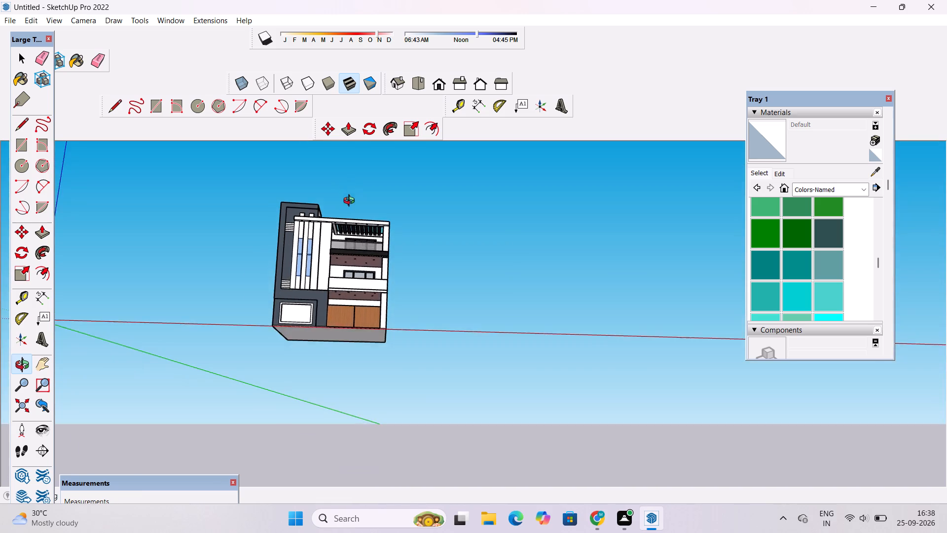
scroll(352, 216, "up", 7)
left_click_drag(360, 267, 414, 367)
left_click_drag(386, 395, 401, 314)
left_click_drag(413, 304, 358, 328, "shift")
Paint the ground-floor door panel behind the wooden gate with 0119_RosyBrown from the Colors-Named collection.
scroll(801, 262, "down", 7)
left_click(801, 262)
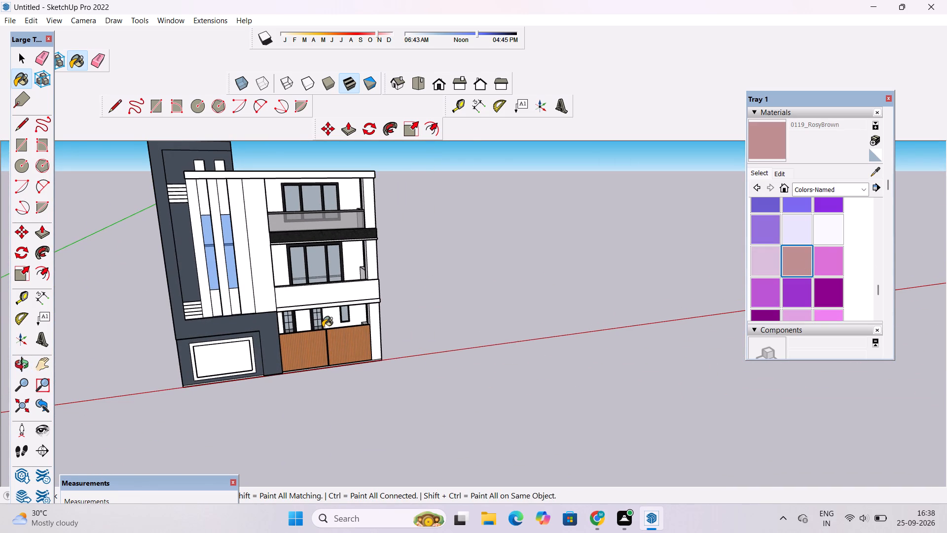
scroll(323, 327, "up", 13)
scroll(274, 298, "up", 4)
left_click(273, 295)
scroll(273, 282, "down", 4)
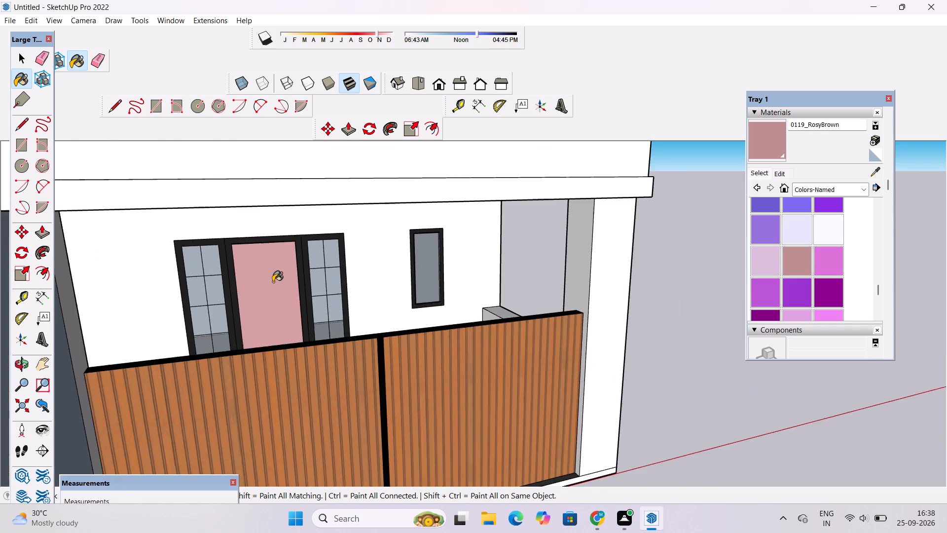
Paint the large framed panel at the base of the ground-floor facade with 0118_Thistle from the Colors-Named collection.
scroll(273, 282, "down", 7)
scroll(351, 296, "down", 9)
scroll(350, 301, "up", 5)
key("o")
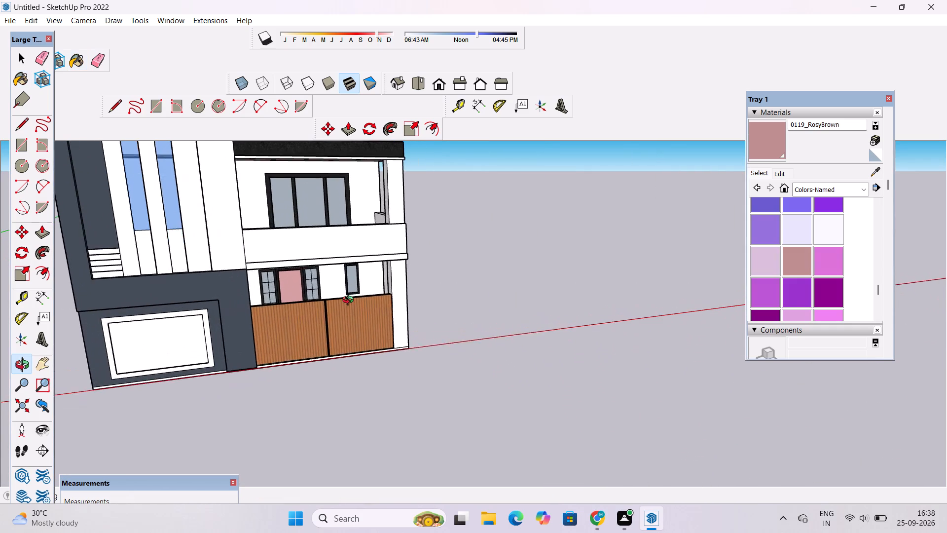
scroll(350, 301, "down", 4)
left_click_drag(394, 320, 289, 318)
left_click_drag(285, 323, 330, 384, "shift")
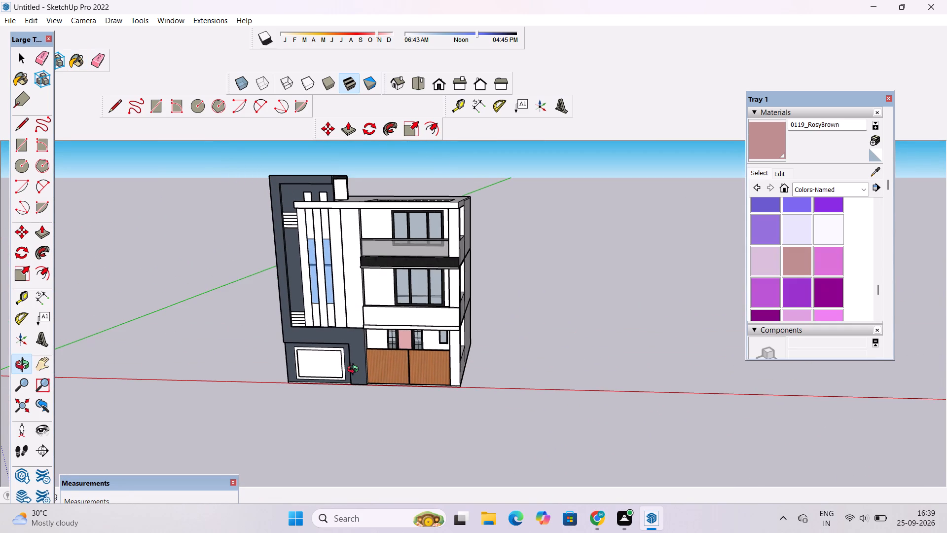
left_click_drag(338, 368, 388, 381, "shift")
left_click(765, 266)
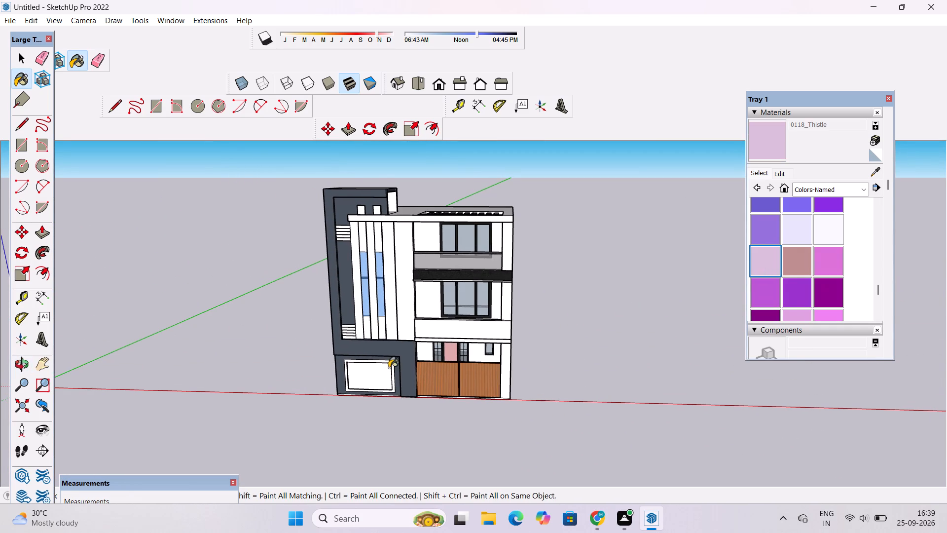
left_click(356, 377)
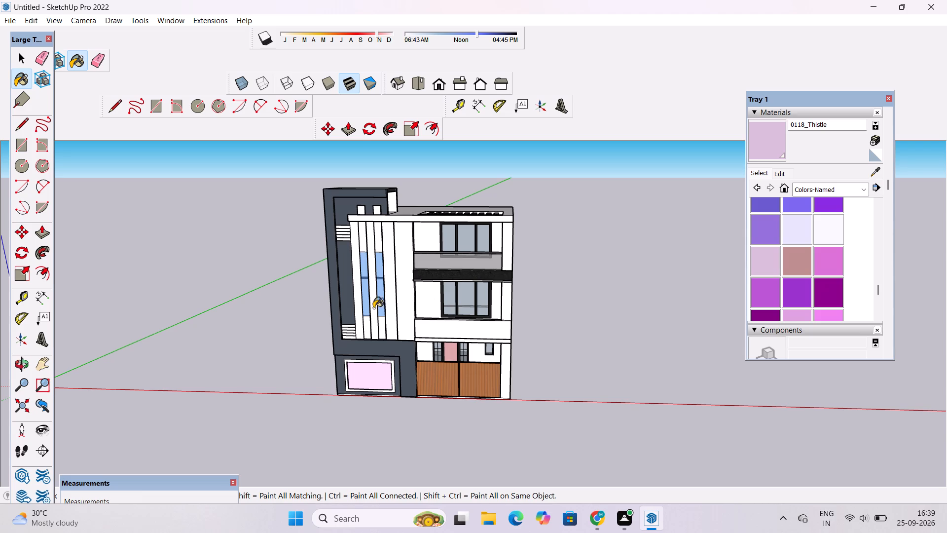
Paint the two wall strips above the blue glazing between the vertical fins with 0110_LightSlateGray from the Colors-Named collection.
scroll(377, 297, "up", 2)
key("space")
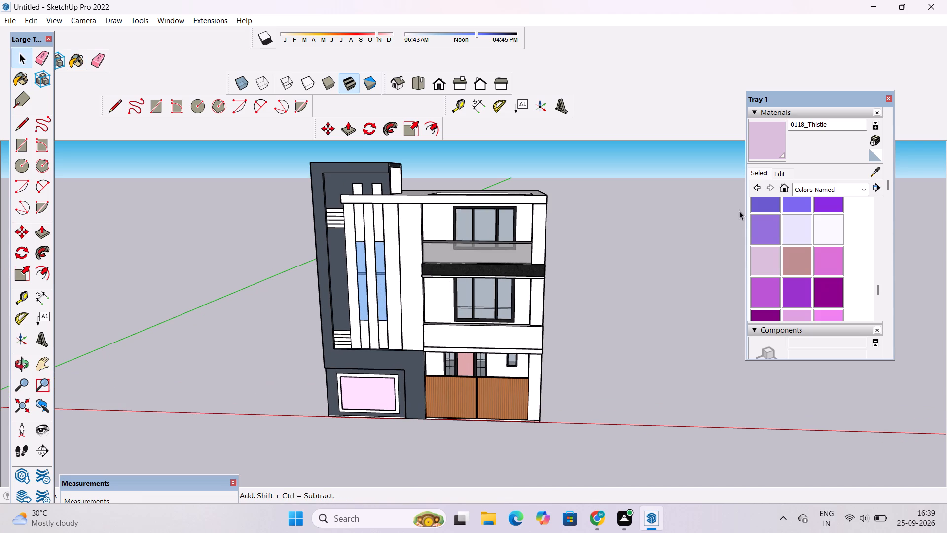
scroll(802, 250, "up", 2)
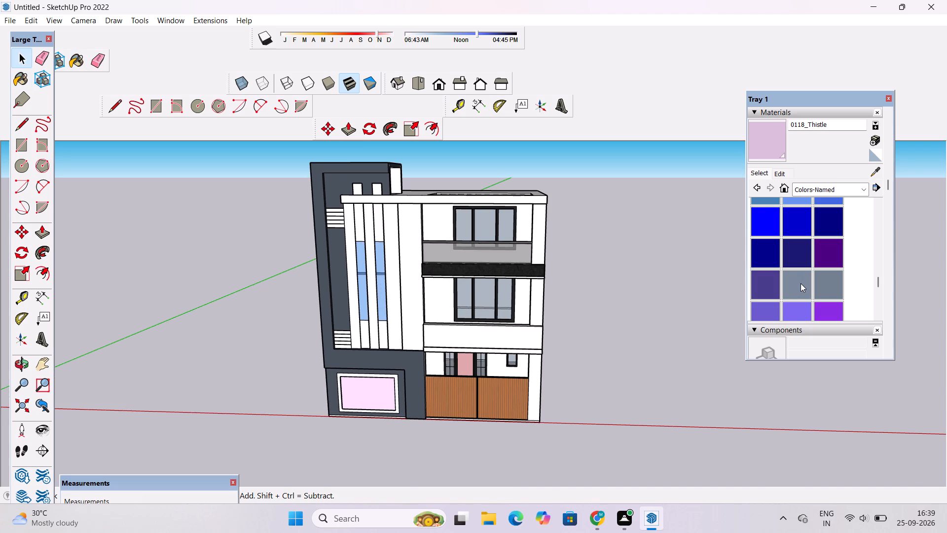
left_click(801, 283)
scroll(349, 247, "up", 10)
left_click(380, 211)
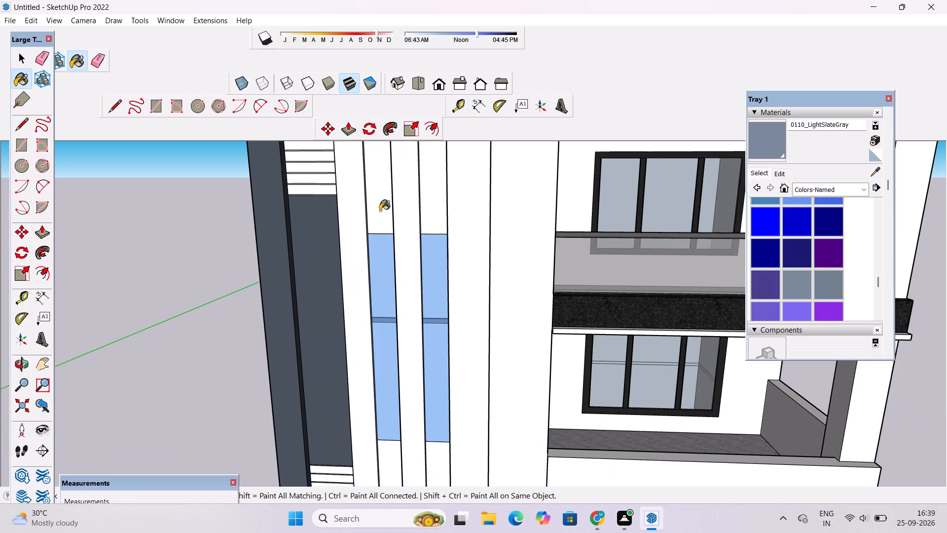
double_click(434, 210)
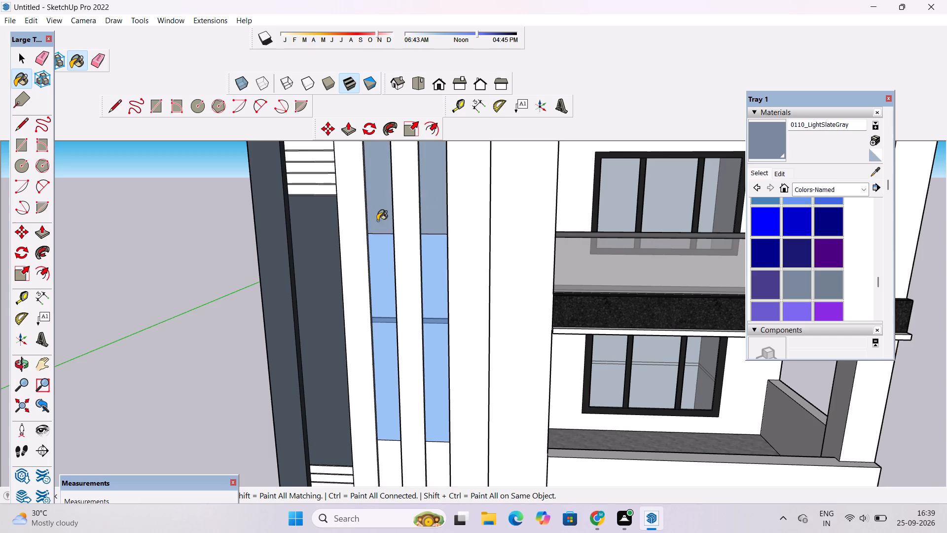
scroll(377, 221, "down", 8)
scroll(384, 237, "up", 1)
scroll(396, 314, "down", 1)
scroll(404, 371, "up", 3)
left_click_drag(380, 363, 387, 359)
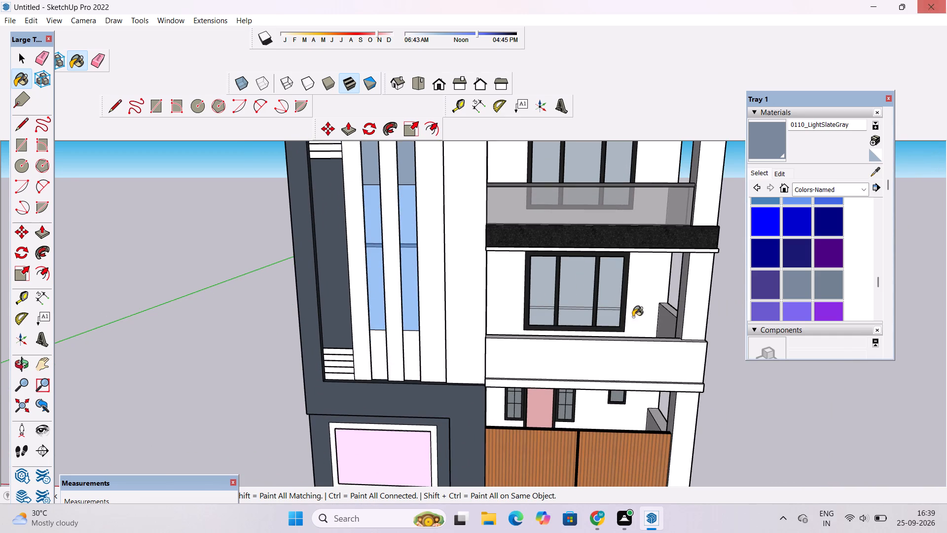
Paint the two wall strips below the blue glazing between the vertical fins with 0110_LightSlateGray.
left_click(409, 349)
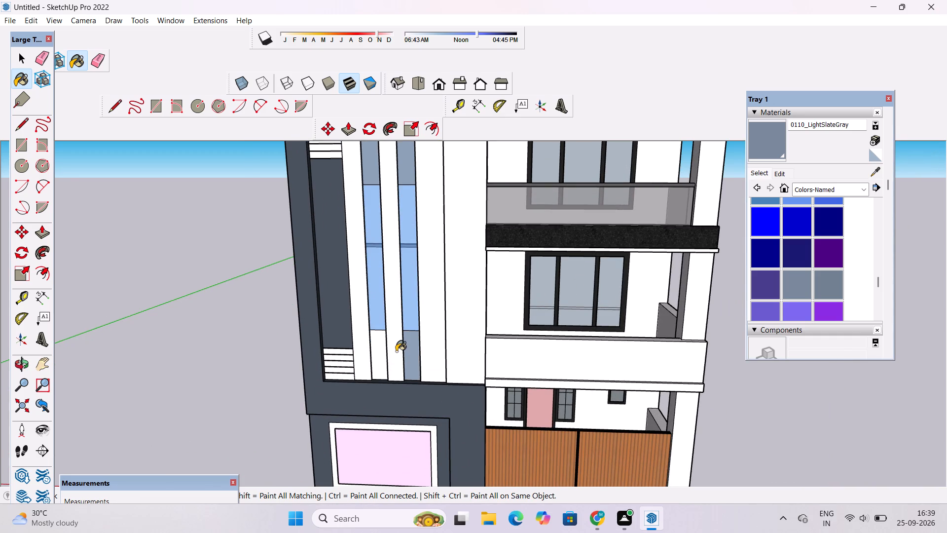
left_click(377, 351)
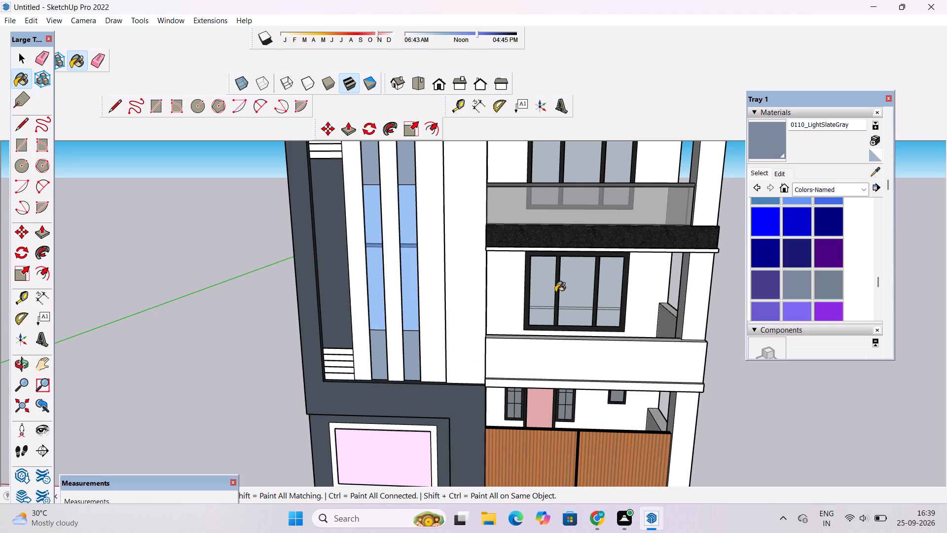
Darken the 0110_LightSlateGray material by lowering its brightness in the Color Wheel picker.
left_click(783, 174)
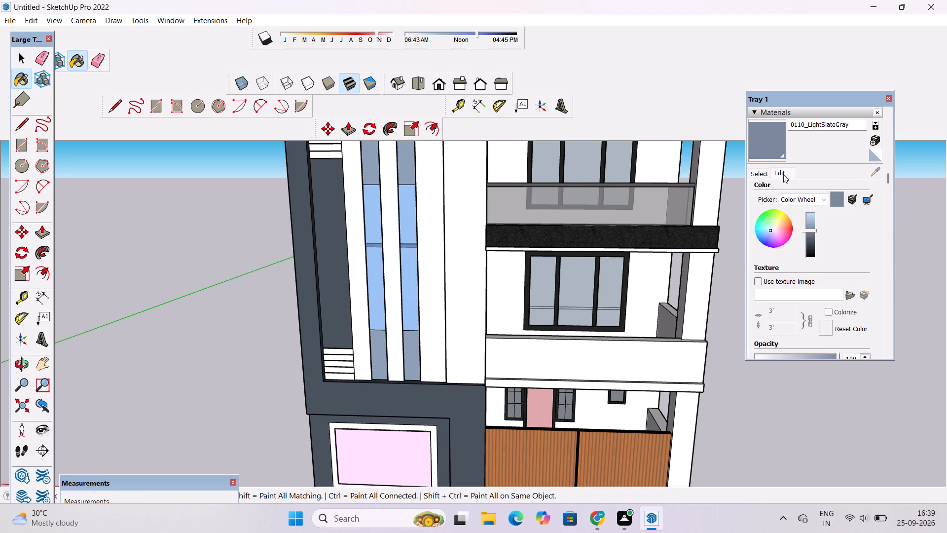
left_click(808, 235)
left_click(809, 236)
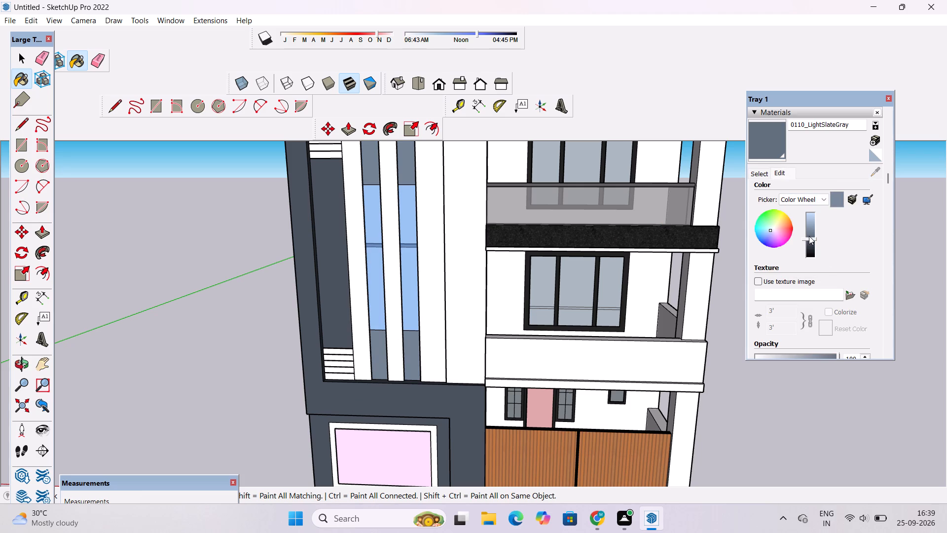
Examine the whole house with the darkened strips from the front, the side, above and below.
scroll(562, 368, "down", 9)
key("o")
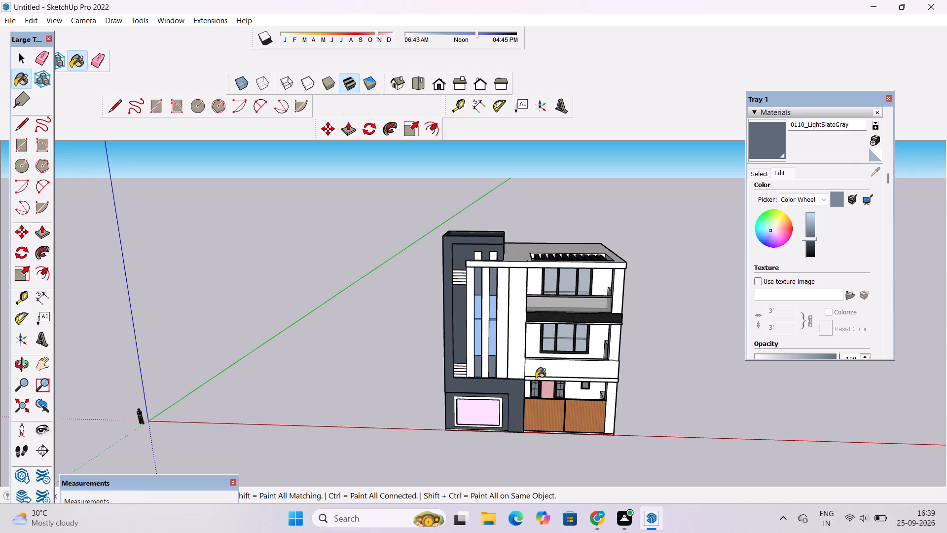
left_click(23, 366)
scroll(113, 344, "down", 1)
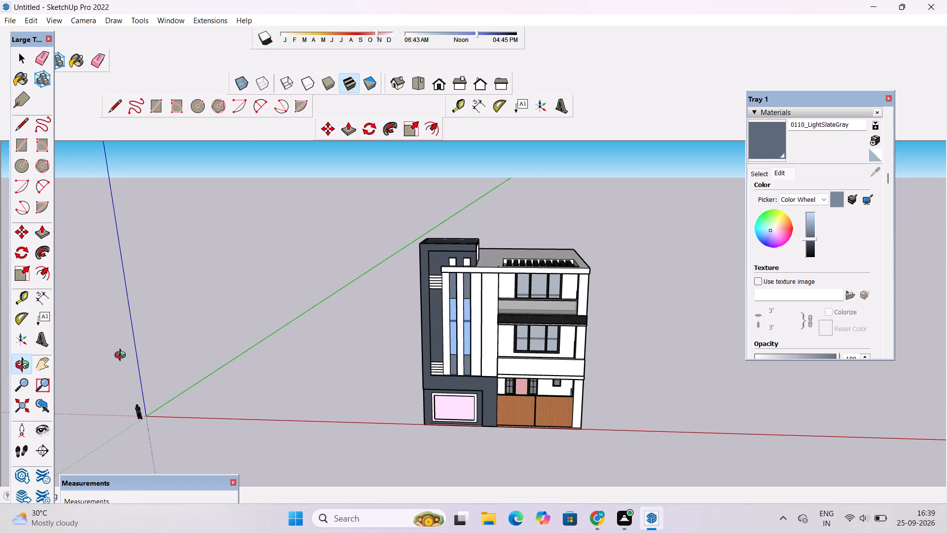
left_click_drag(534, 354, 367, 353, "shift")
left_click(367, 353, "shift")
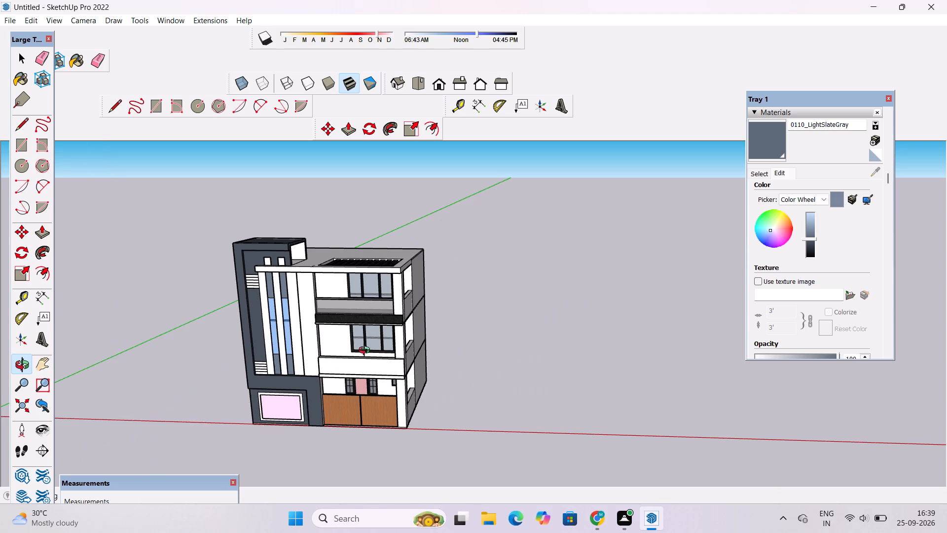
scroll(351, 351, "up", 2)
left_click_drag(334, 354, 396, 356, "shift")
left_click_drag(387, 357, 478, 351, "shift")
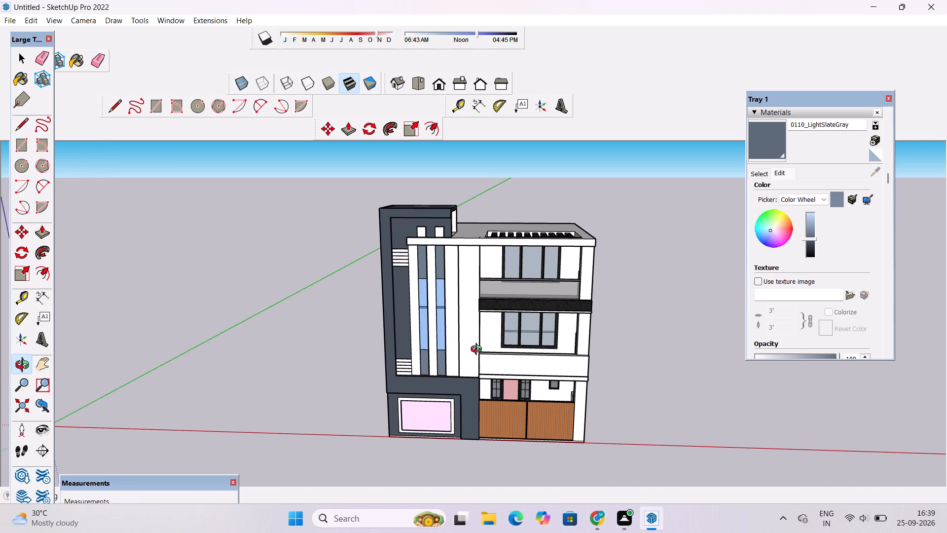
left_click_drag(474, 355, 481, 333, "shift")
left_click(481, 333, "shift")
scroll(481, 333, "down", 6)
scroll(481, 331, "up", 5)
left_click_drag(464, 327, 568, 344)
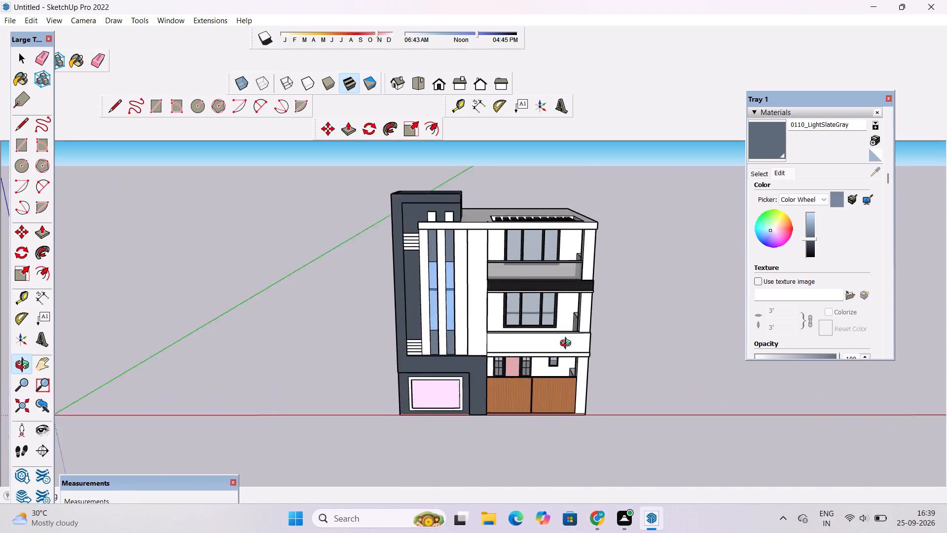
left_click_drag(568, 344, 747, 361)
scroll(607, 347, "up", 5)
left_click_drag(607, 348, 363, 371)
left_click(352, 371)
scroll(337, 372, "down", 6)
left_click_drag(336, 372, 349, 459, "shift")
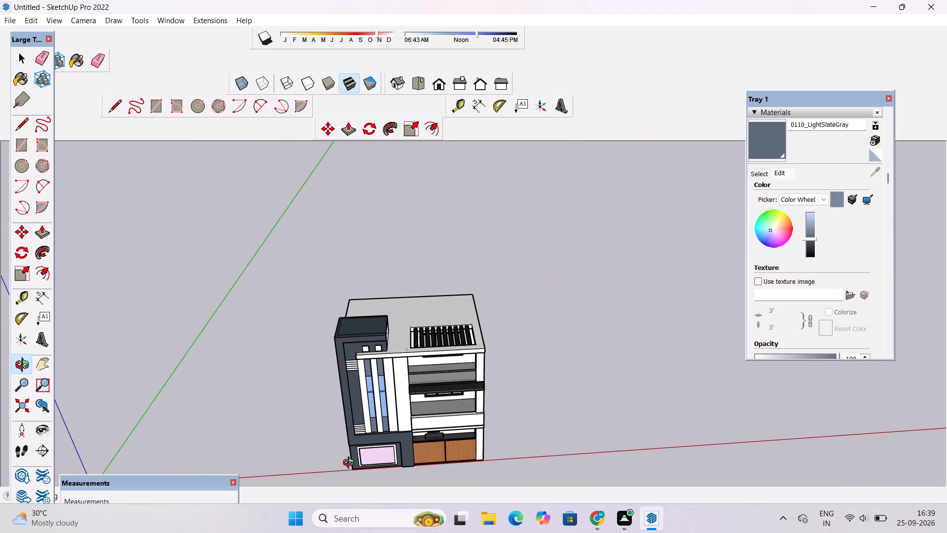
left_click_drag(349, 434, 349, 357, "shift")
scroll(352, 350, "up", 11)
left_click_drag(352, 349, 314, 221)
scroll(305, 209, "down", 2)
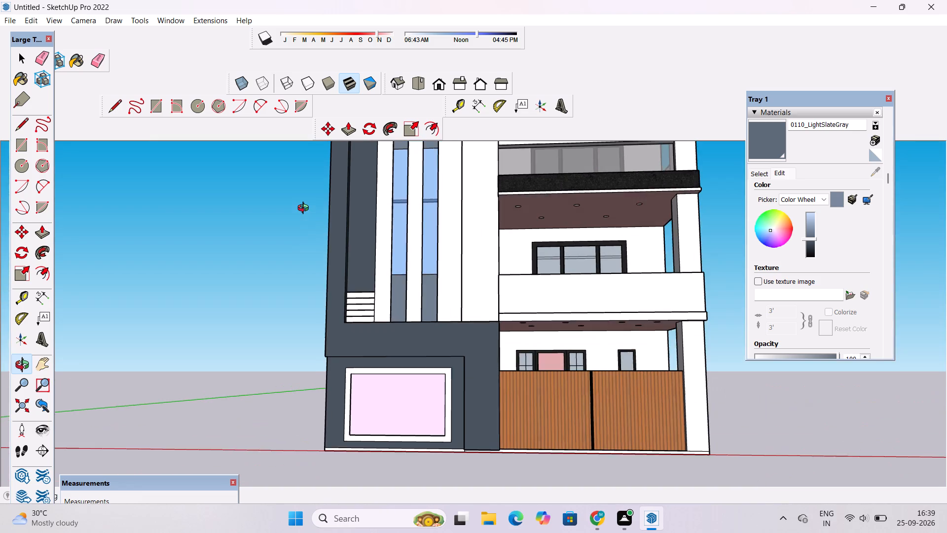
scroll(399, 419, "down", 4)
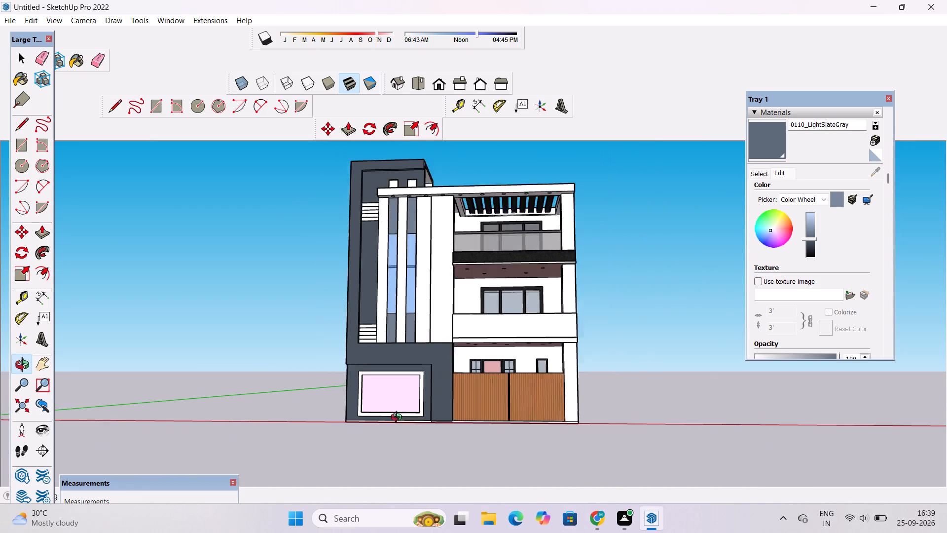
scroll(399, 419, "down", 1)
left_click_drag(396, 394, 403, 518, "shift")
scroll(402, 409, "down", 5)
left_click_drag(418, 337, 434, 439)
scroll(433, 433, "up", 3, "shift")
left_click_drag(423, 427, 422, 381, "shift")
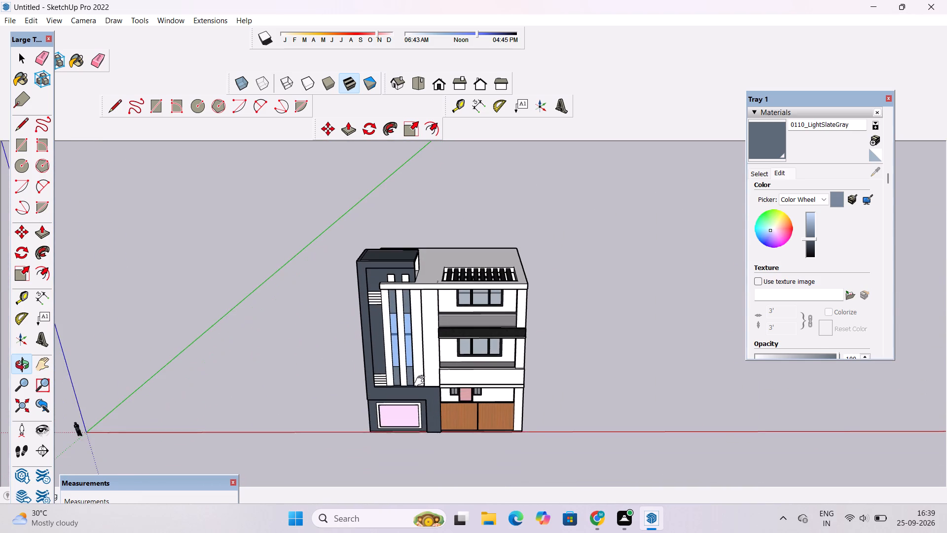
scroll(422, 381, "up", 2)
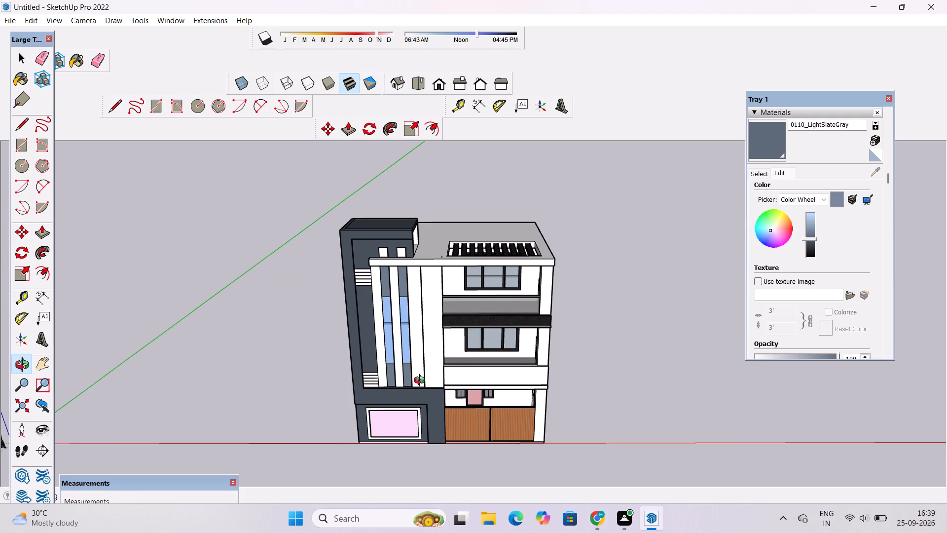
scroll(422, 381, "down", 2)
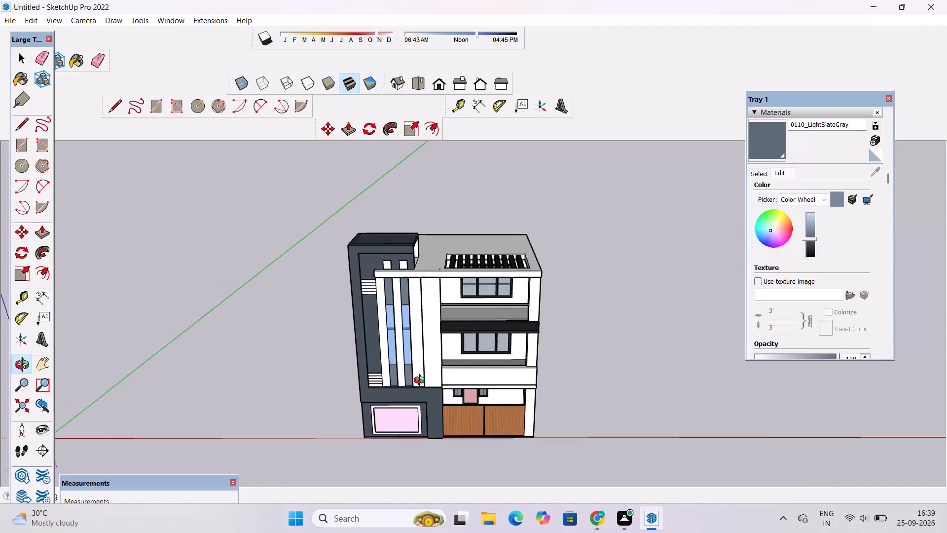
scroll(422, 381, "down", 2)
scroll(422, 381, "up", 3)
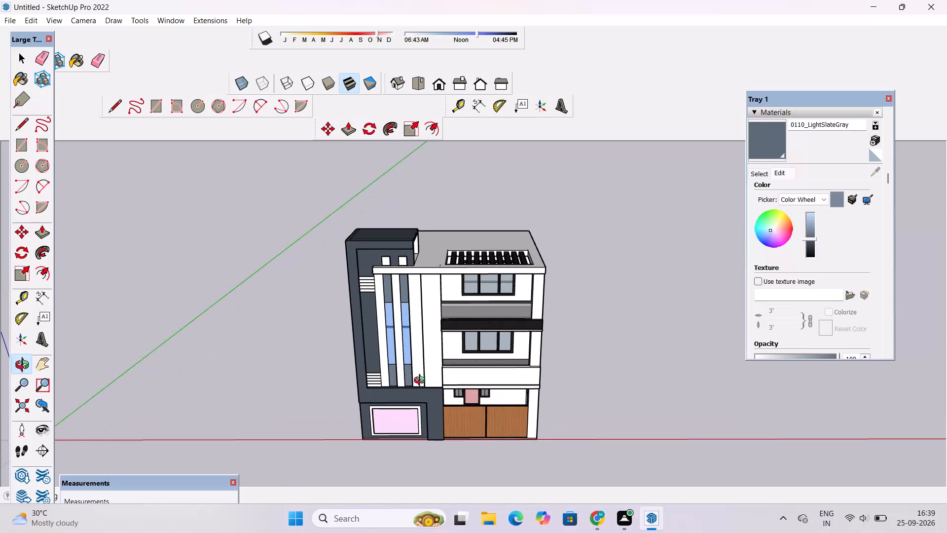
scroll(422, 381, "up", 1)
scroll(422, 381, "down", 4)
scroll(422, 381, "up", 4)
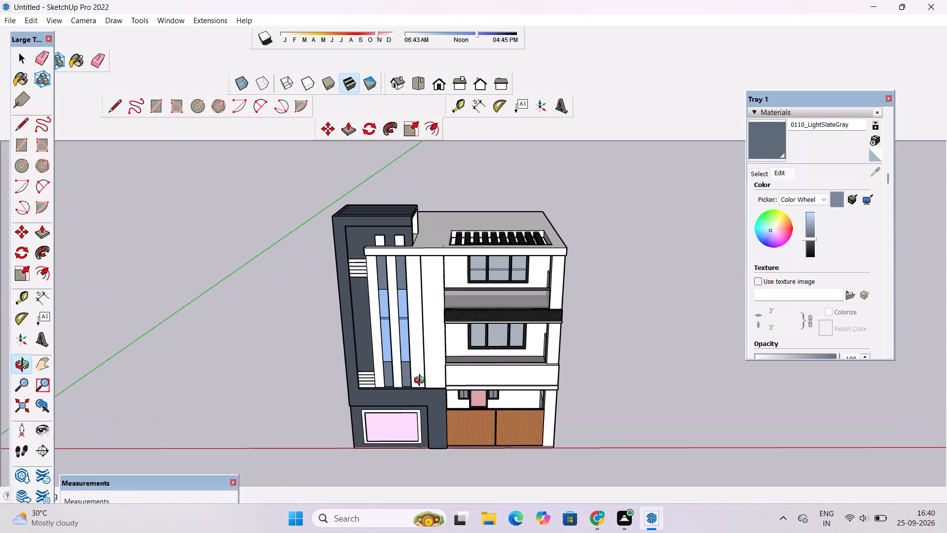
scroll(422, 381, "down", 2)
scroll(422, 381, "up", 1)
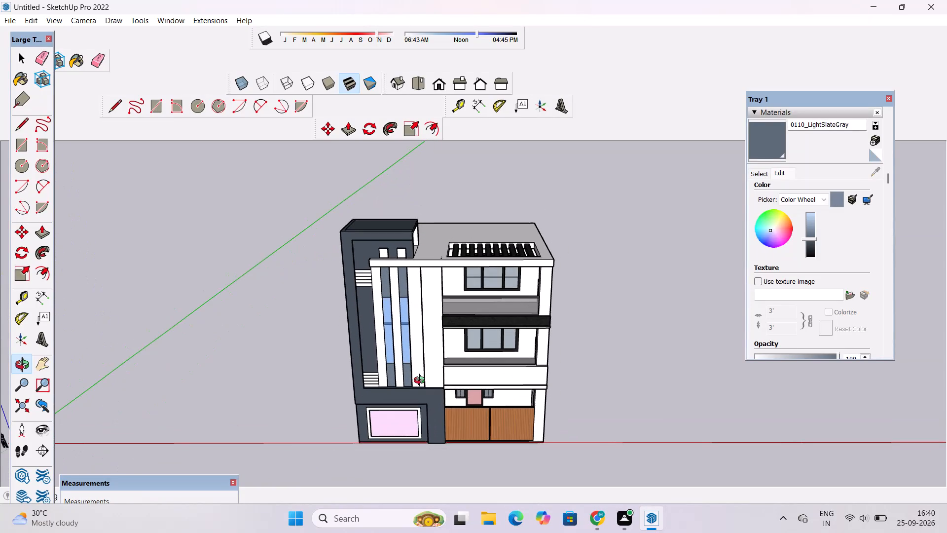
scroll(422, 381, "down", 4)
Examine the front facade's fins, balconies, ceilings and ground floor at closer range from several heights.
left_click_drag(423, 415, 426, 339)
left_click(427, 334)
left_click_drag(428, 335, 528, 250, "shift")
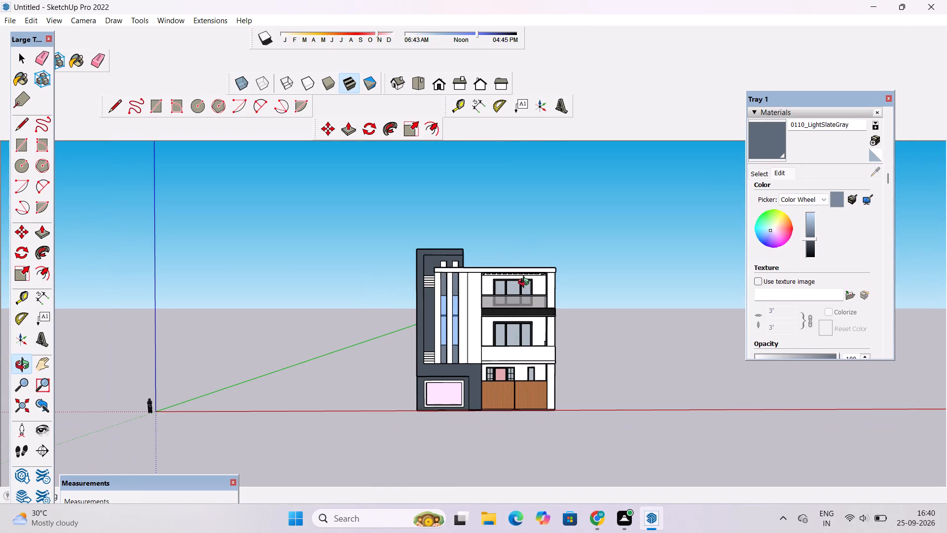
scroll(528, 284, "up", 14)
left_click_drag(487, 370, 486, 305)
scroll(490, 290, "down", 6)
left_click_drag(489, 337, 495, 356)
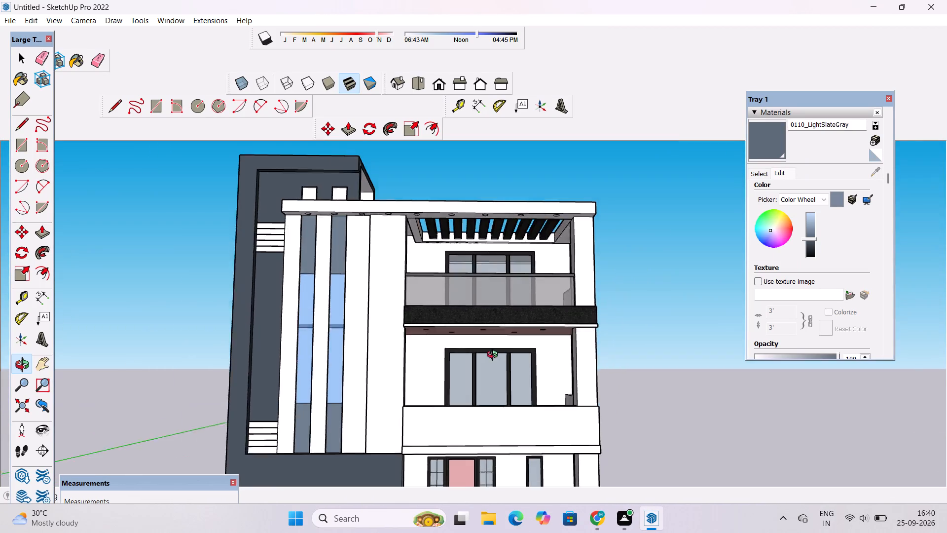
left_click_drag(495, 356, 501, 383)
left_click_drag(500, 388, 513, 353, "shift")
left_click_drag(502, 363, 525, 326, "shift")
left_click(526, 325, "shift")
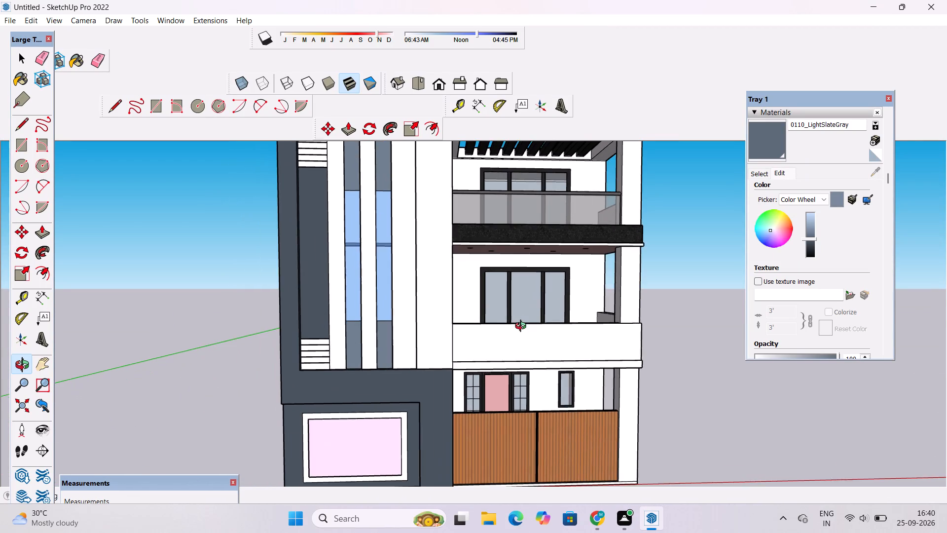
scroll(522, 327, "down", 2)
left_click_drag(518, 346, 495, 245)
left_click_drag(499, 321, 517, 362)
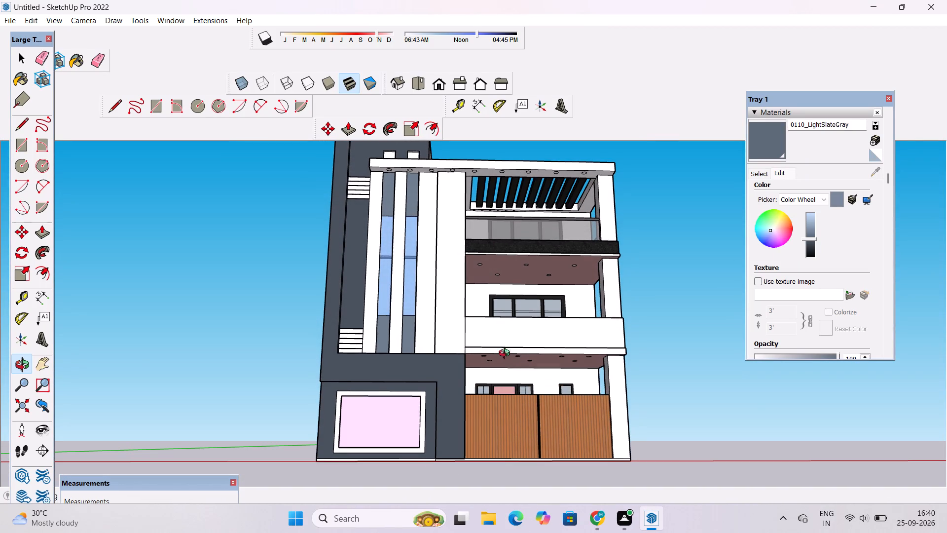
left_click_drag(503, 340, 500, 420)
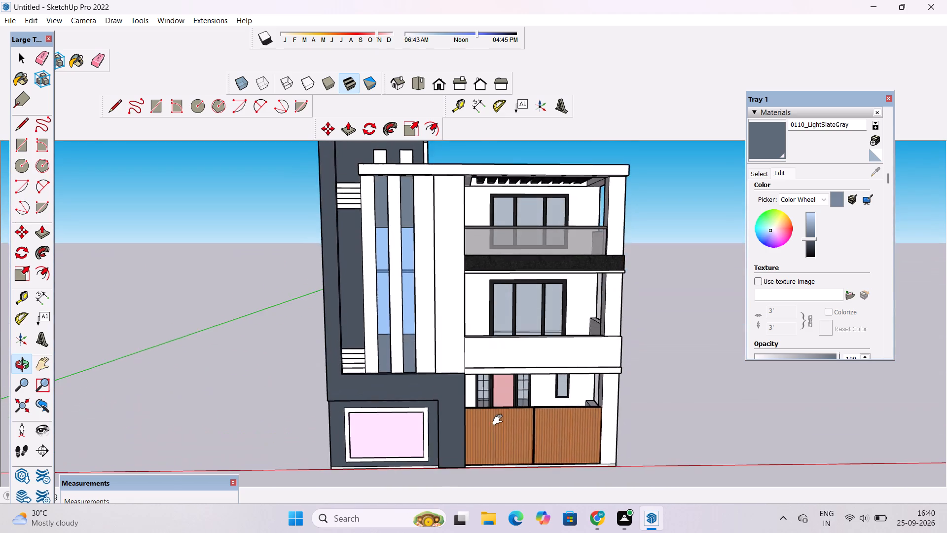
left_click_drag(500, 420, 487, 312)
left_click_drag(469, 352, 469, 385)
left_click_drag(432, 329, 478, 397, "shift")
left_click_drag(455, 405, 458, 372)
left_click(458, 372)
left_click_drag(450, 384, 464, 336, "shift")
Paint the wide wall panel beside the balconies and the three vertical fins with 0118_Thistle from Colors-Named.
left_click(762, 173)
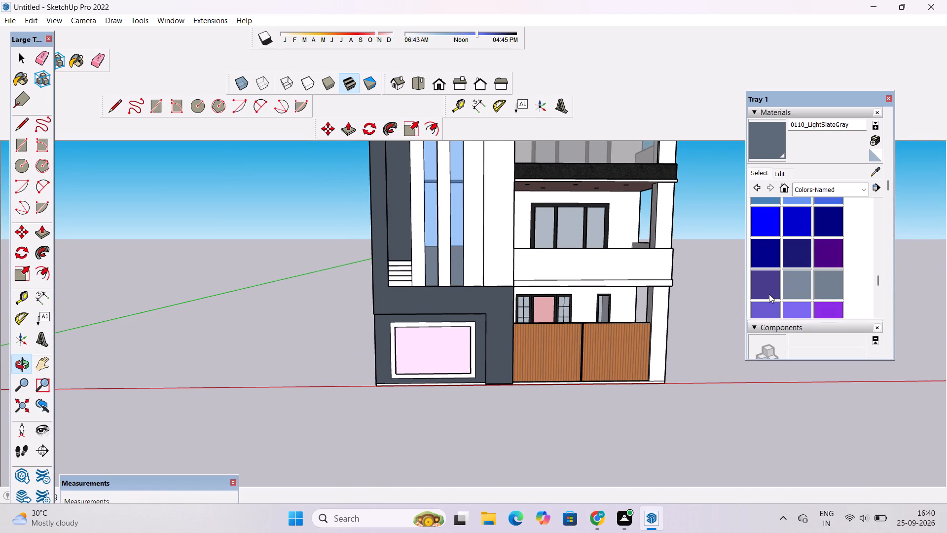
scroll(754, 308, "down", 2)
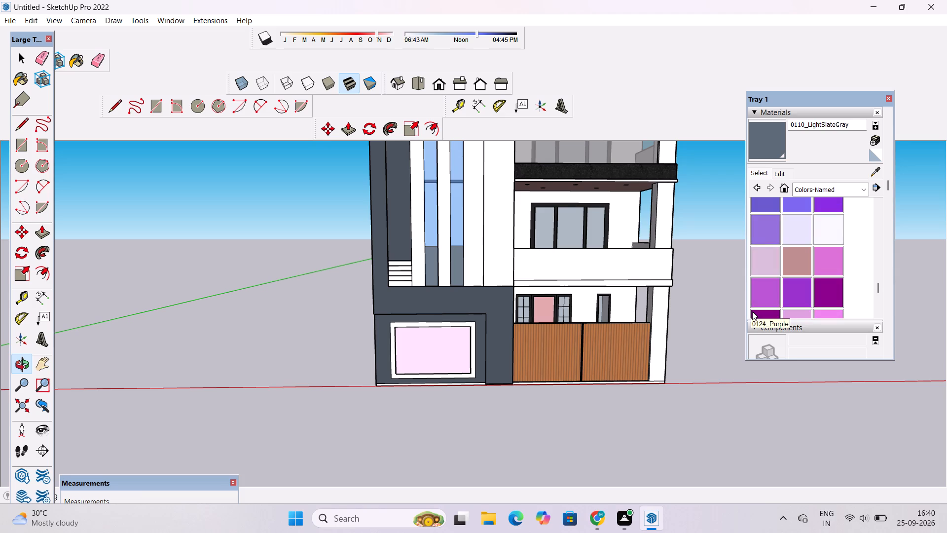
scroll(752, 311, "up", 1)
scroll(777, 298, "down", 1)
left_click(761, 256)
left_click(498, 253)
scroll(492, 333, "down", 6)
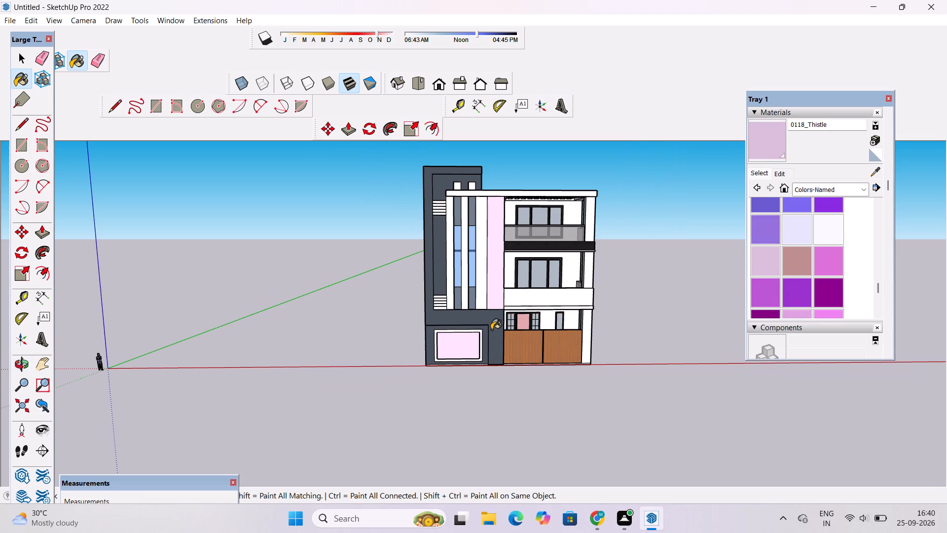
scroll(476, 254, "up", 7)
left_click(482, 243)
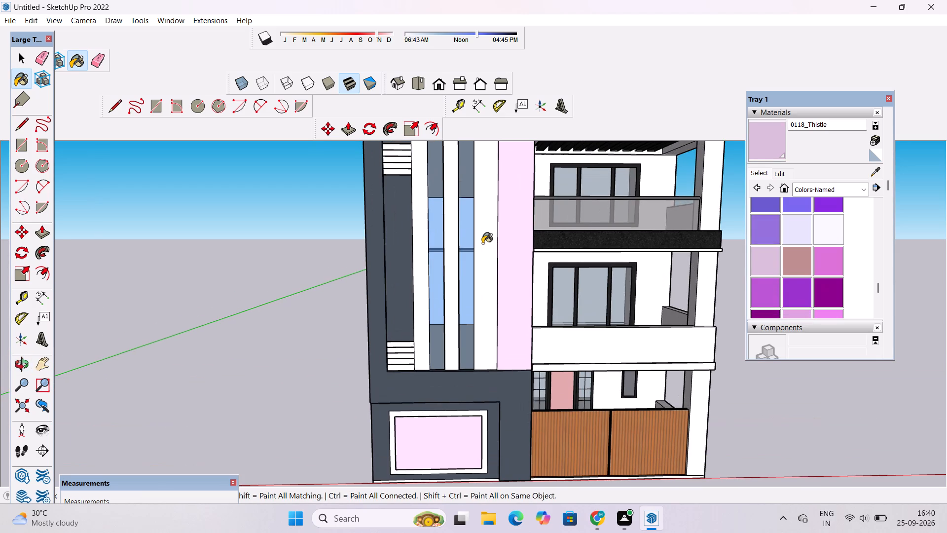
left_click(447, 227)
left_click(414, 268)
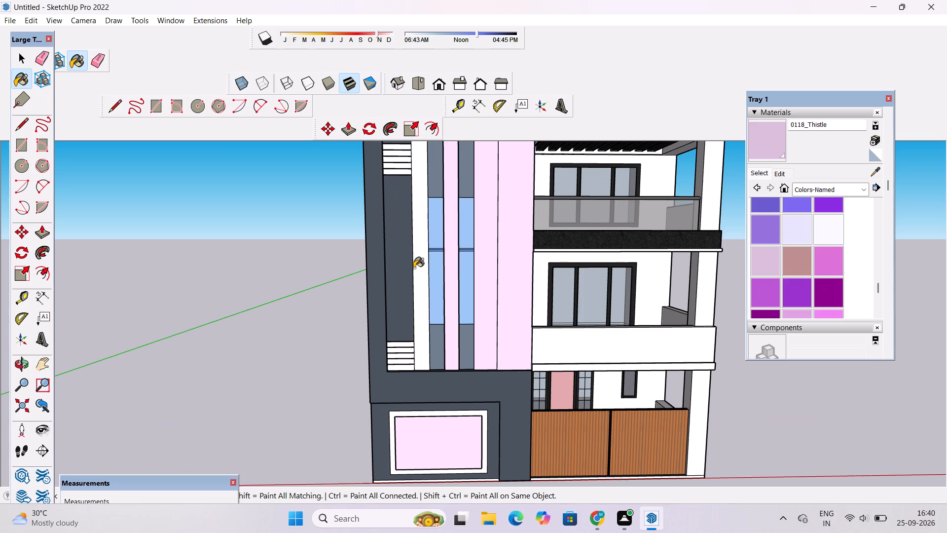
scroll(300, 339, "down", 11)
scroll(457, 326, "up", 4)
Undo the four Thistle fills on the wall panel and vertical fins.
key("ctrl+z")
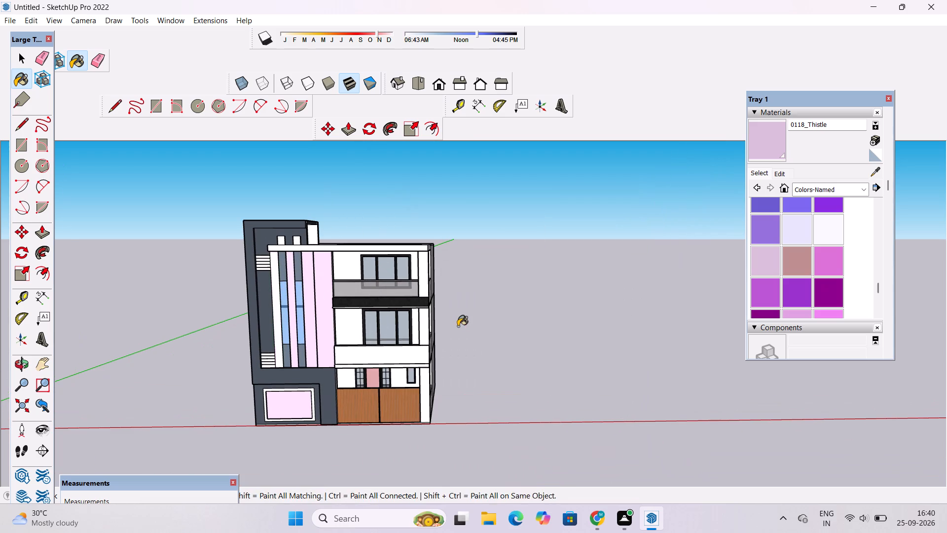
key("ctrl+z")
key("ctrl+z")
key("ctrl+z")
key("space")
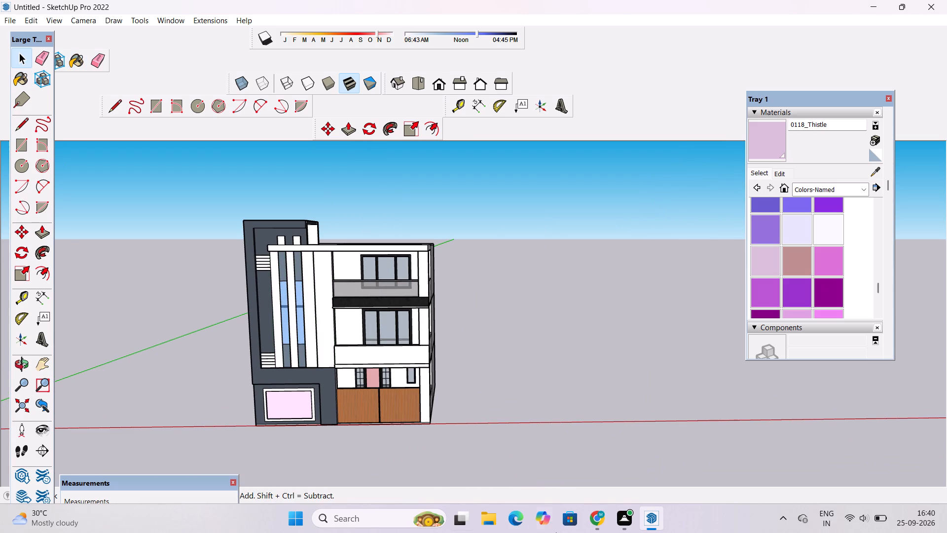
Erase the horizontal floor-level lines across the rear part of the side wall beyond the balcony openings.
key("o")
scroll(282, 524, "down", 1)
left_click_drag(505, 420, 454, 433)
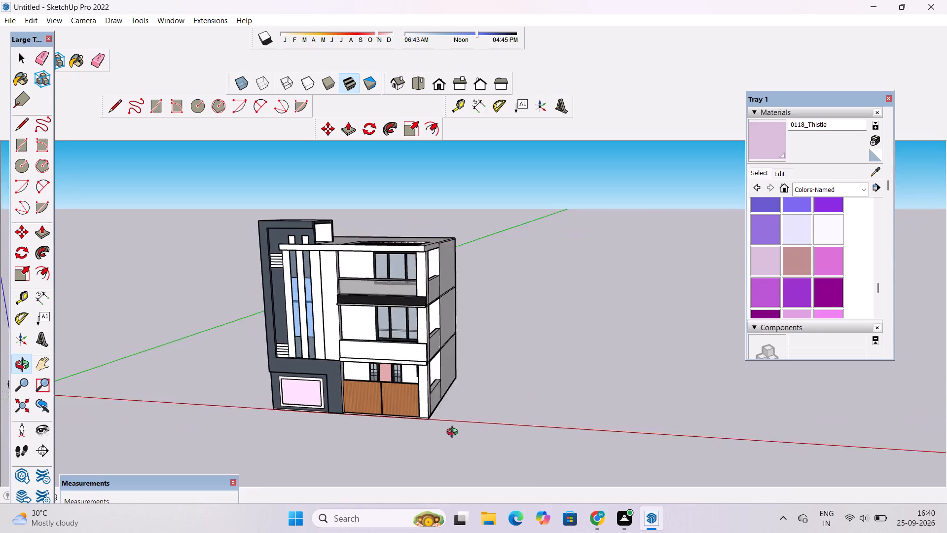
left_click_drag(454, 433, 326, 455)
scroll(474, 309, "up", 6)
left_click_drag(474, 313, 501, 370, "shift")
left_click_drag(495, 382, 489, 337)
left_click(489, 337)
left_click_drag(485, 372, 475, 346, "shift")
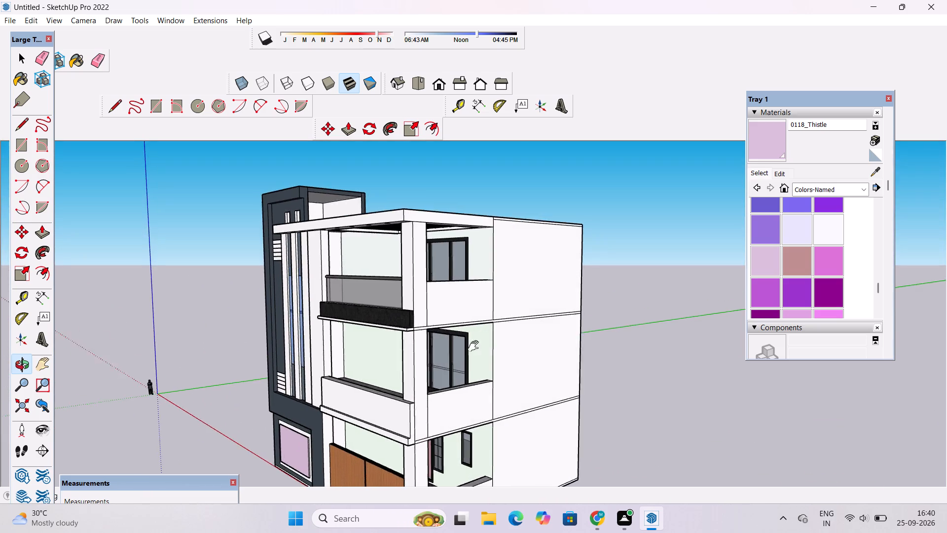
left_click_drag(475, 346, 473, 328, "shift")
left_click_drag(473, 335, 447, 358)
key("e")
left_click_drag(542, 258, 537, 374)
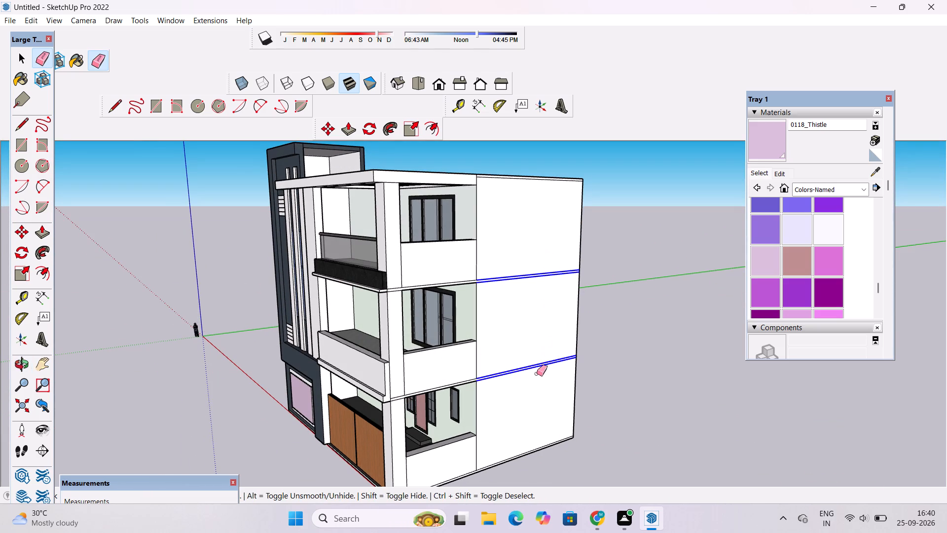
left_click_drag(537, 374, 523, 404)
scroll(457, 378, "up", 9)
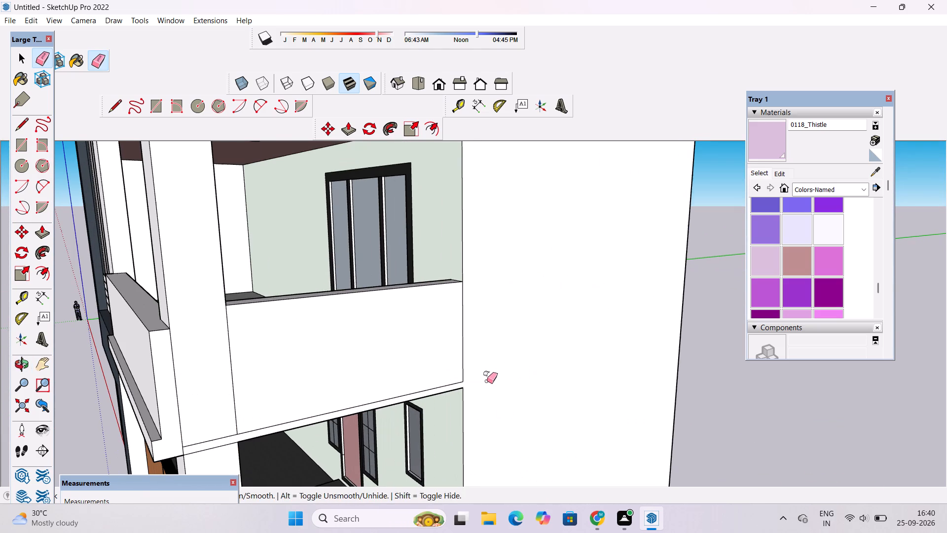
Undo the erasing of the floor-level lines on the rear part of the side wall.
key("ctrl+z")
key("ctrl+z")
Examine the whole house from the roof, the front facade and the balcony side.
scroll(479, 393, "down", 13)
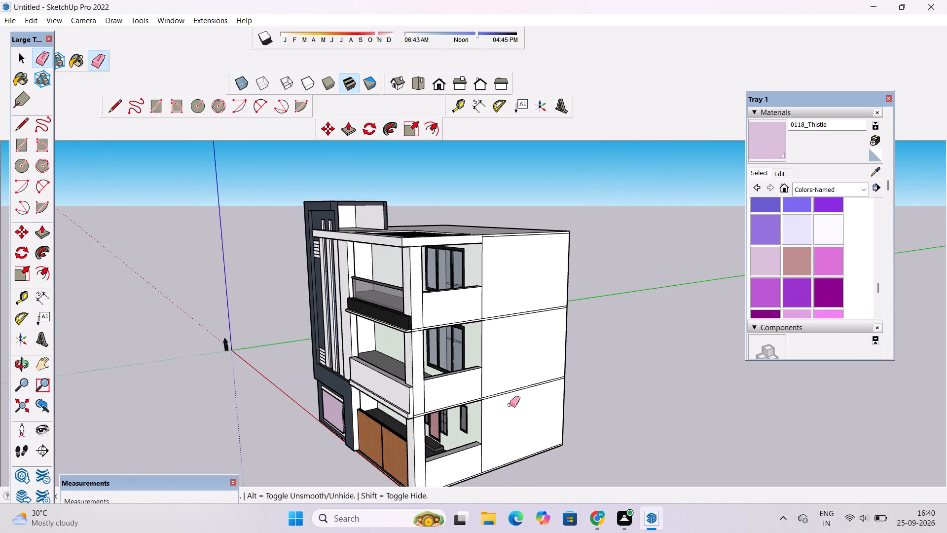
scroll(510, 405, "up", 2)
key("o")
scroll(477, 424, "down", 5)
left_click_drag(341, 388, 661, 467)
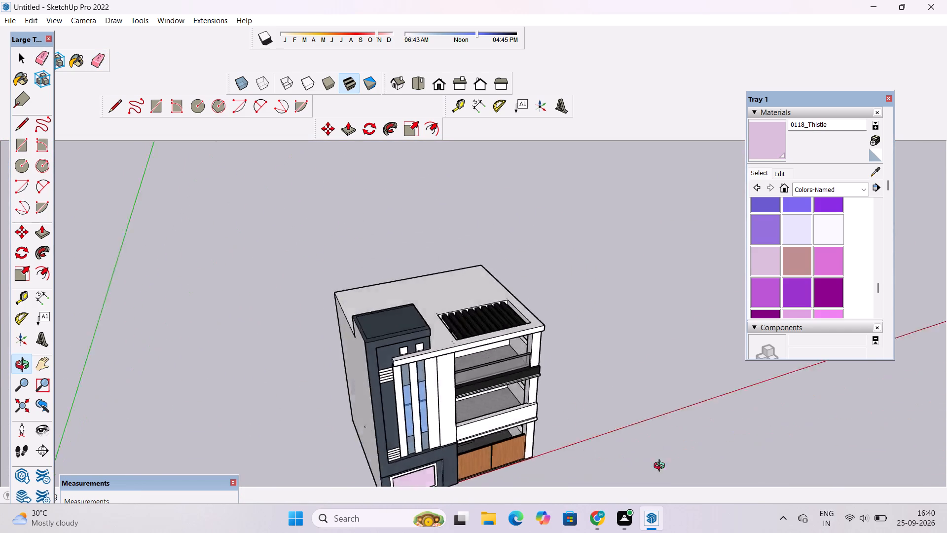
left_click_drag(661, 467, 744, 445)
left_click_drag(760, 430, 768, 423)
left_click_drag(475, 417, 451, 319, "shift")
left_click_drag(606, 343, 442, 287)
left_click(435, 283)
scroll(432, 280, "up", 3)
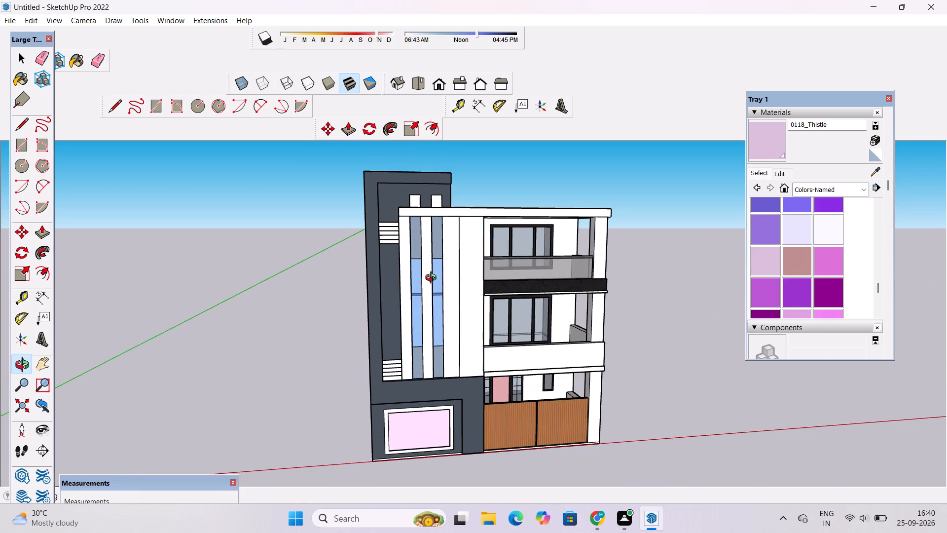
left_click_drag(533, 319, 338, 301, "shift")
left_click_drag(331, 301, 327, 301, "shift")
left_click_drag(404, 324, 265, 324)
left_click_drag(279, 321, 347, 387, "shift")
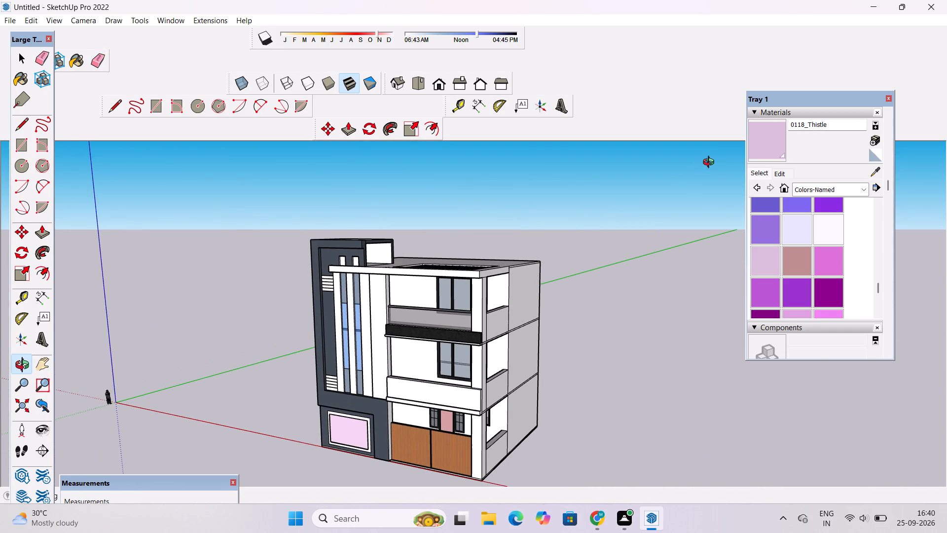
left_click_drag(808, 532, 0, 442)
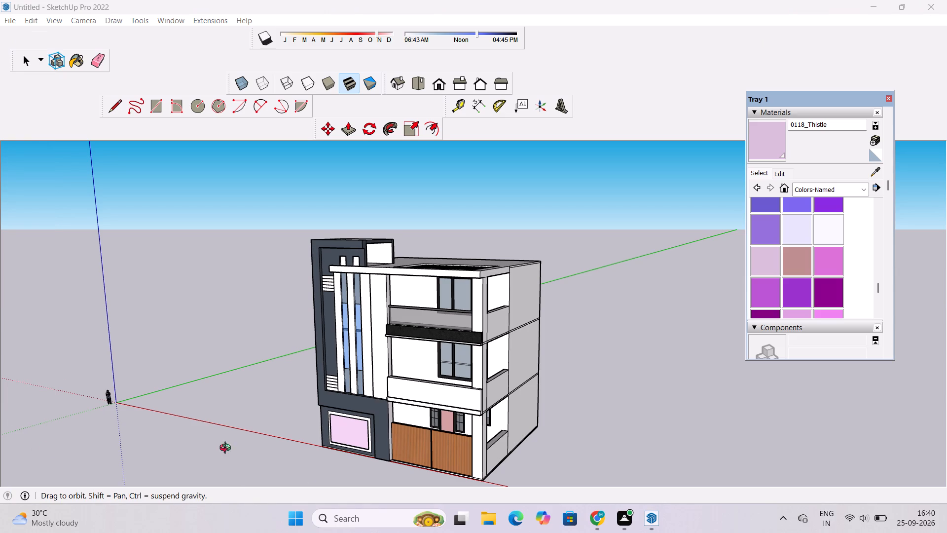
left_click(559, 210)
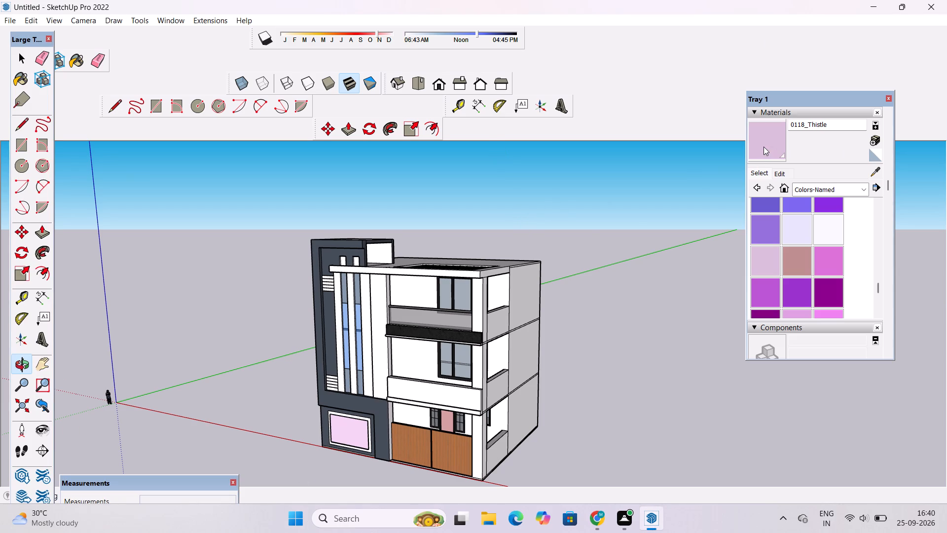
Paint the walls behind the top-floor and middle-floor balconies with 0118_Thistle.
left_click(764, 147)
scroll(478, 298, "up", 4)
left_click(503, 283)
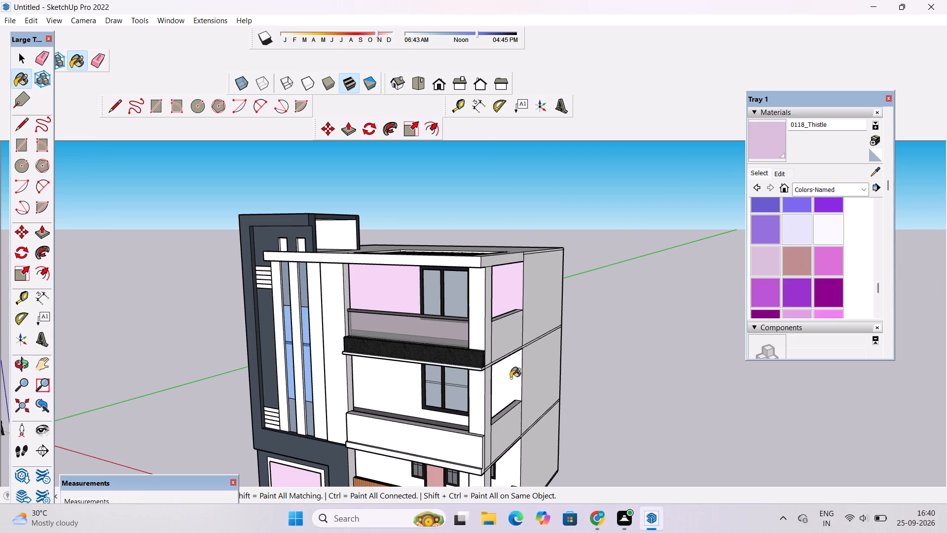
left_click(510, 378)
Paint the ground-floor wall behind the wooden gate with 0116_Lavender from Colors-Named.
scroll(473, 256, "down", 7)
scroll(502, 385, "up", 11)
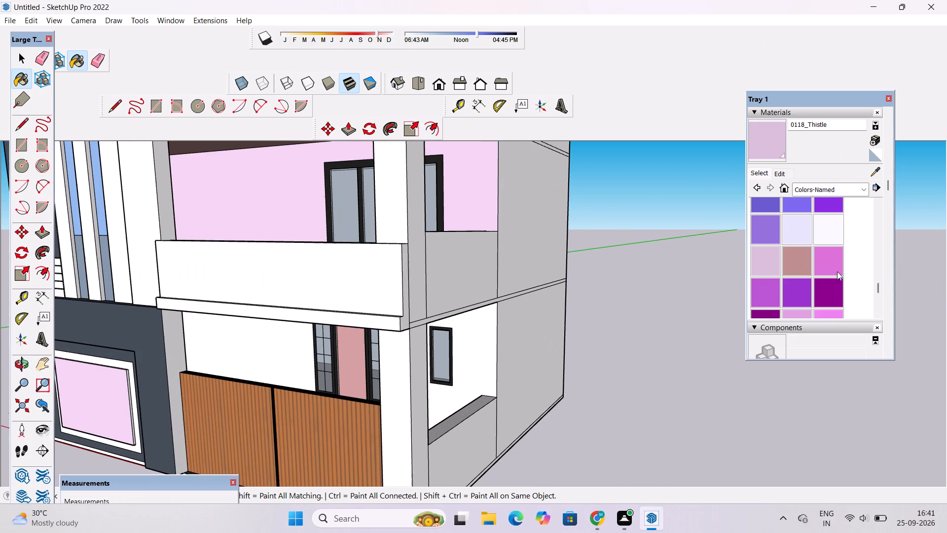
left_click(797, 231)
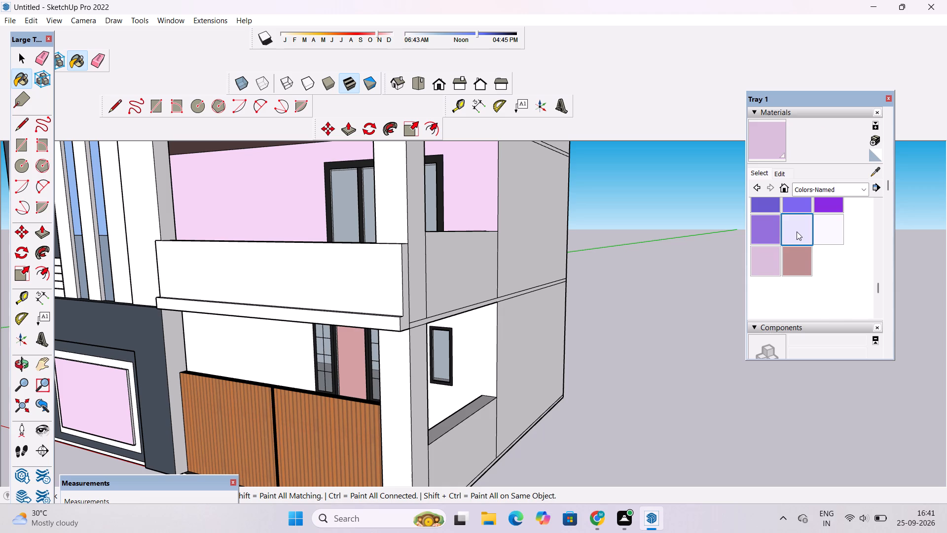
left_click(473, 345)
scroll(476, 361, "down", 3)
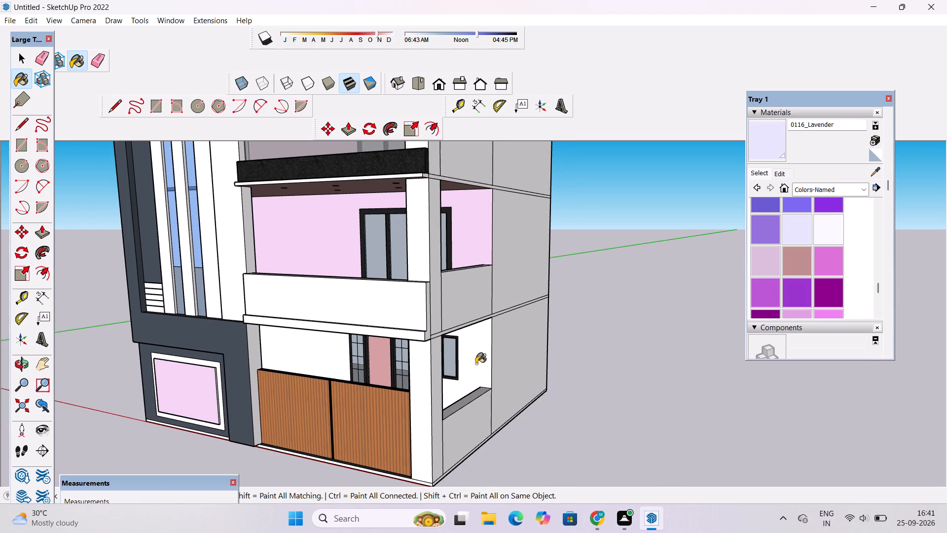
Darken the 0116_Lavender material slightly using the Color Wheel's brightness setting.
left_click(780, 178)
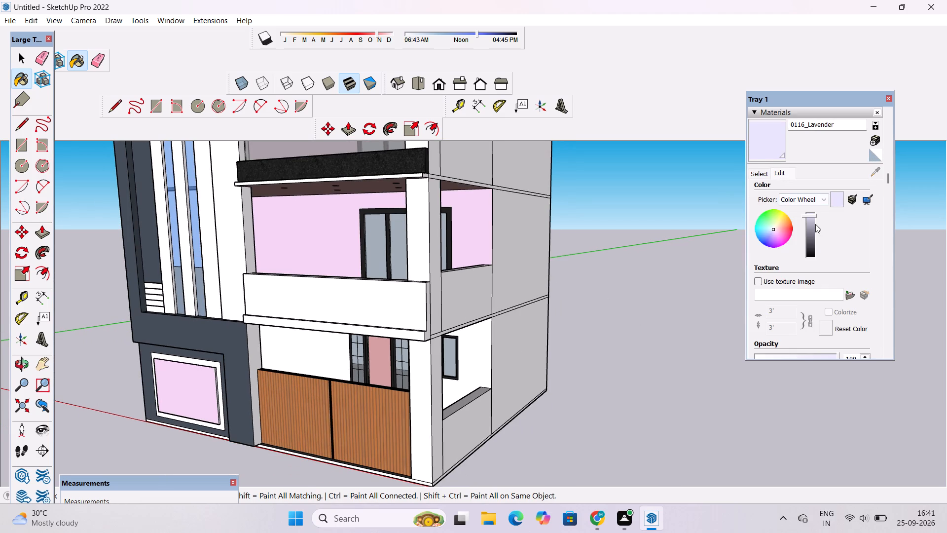
left_click(813, 223)
left_click(813, 223)
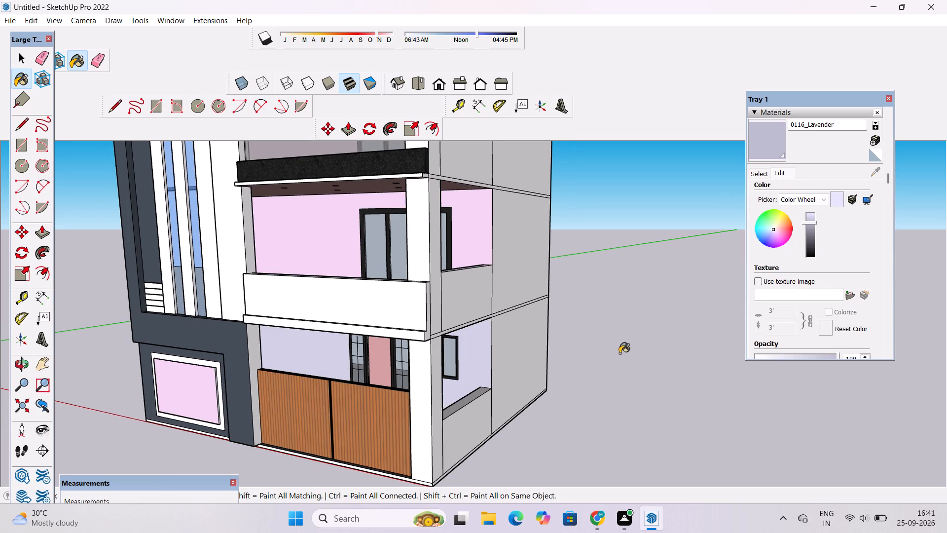
Examine the facade's wall colours from the corner and from straight in front.
key("o")
scroll(609, 370, "down", 4)
key("o")
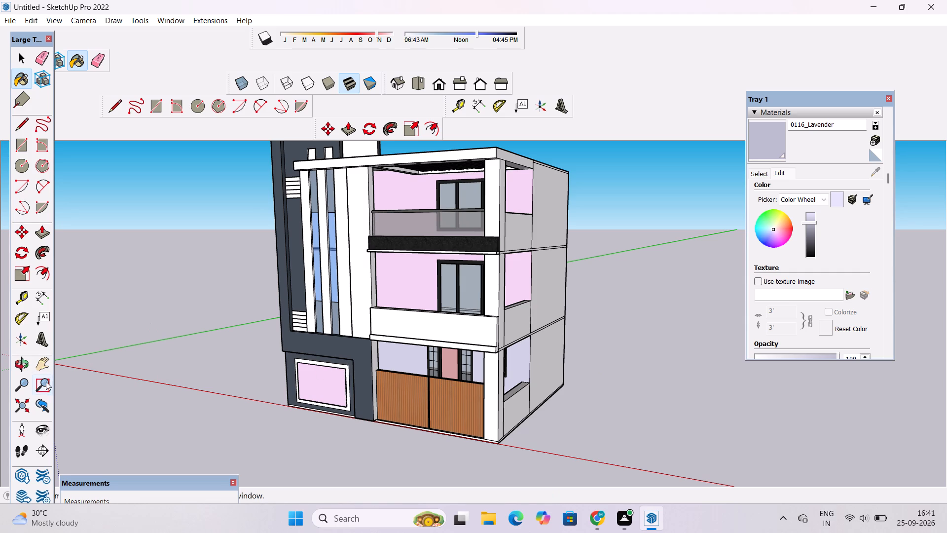
left_click(22, 374)
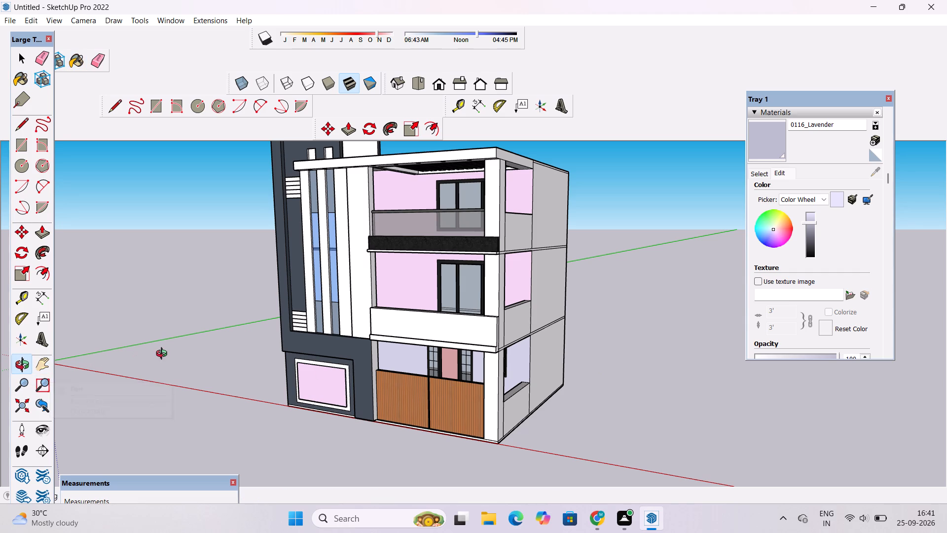
left_click_drag(164, 355, 313, 368)
left_click_drag(319, 378, 286, 300)
left_click_drag(285, 300, 289, 369)
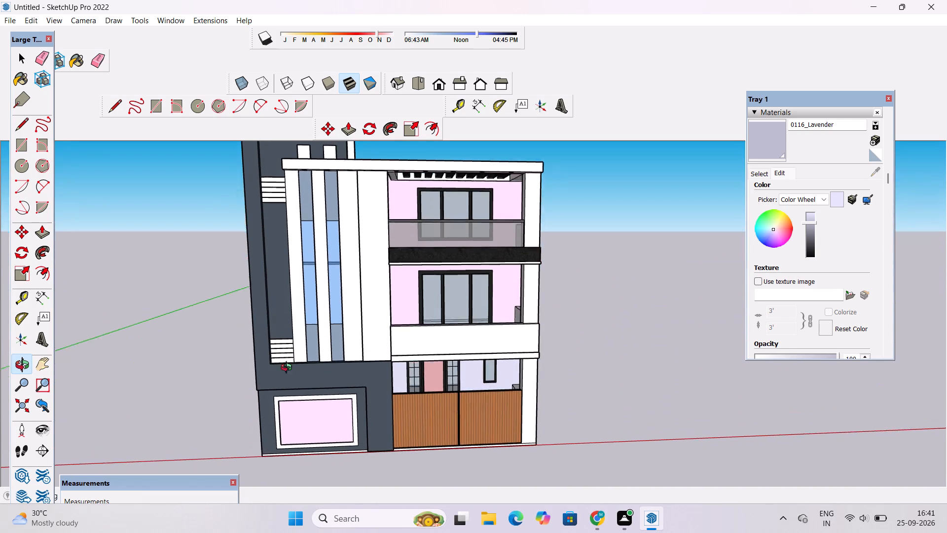
left_click_drag(289, 369, 287, 374)
left_click_drag(295, 374, 190, 311, "shift")
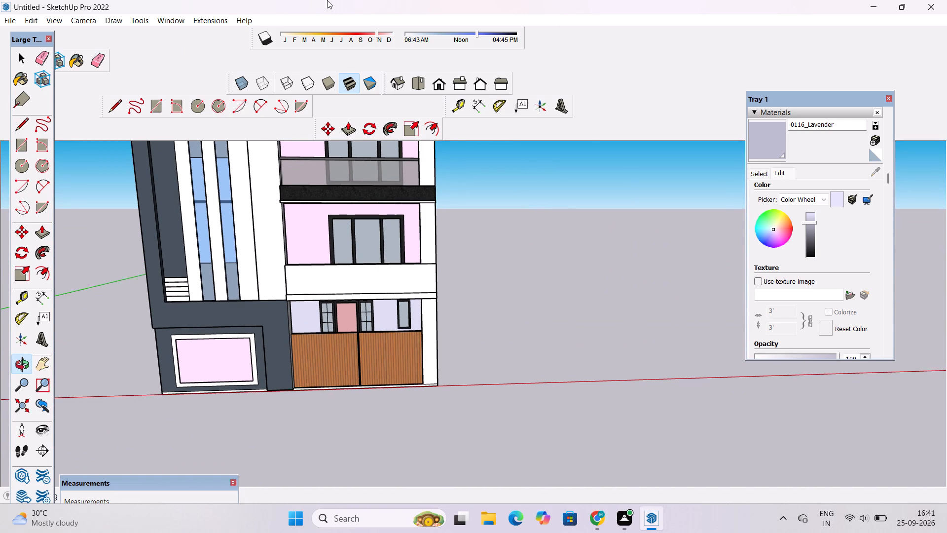
Repaint the walls behind the middle-floor and top-floor balconies with the edited 0116_Lavender.
left_click(760, 139)
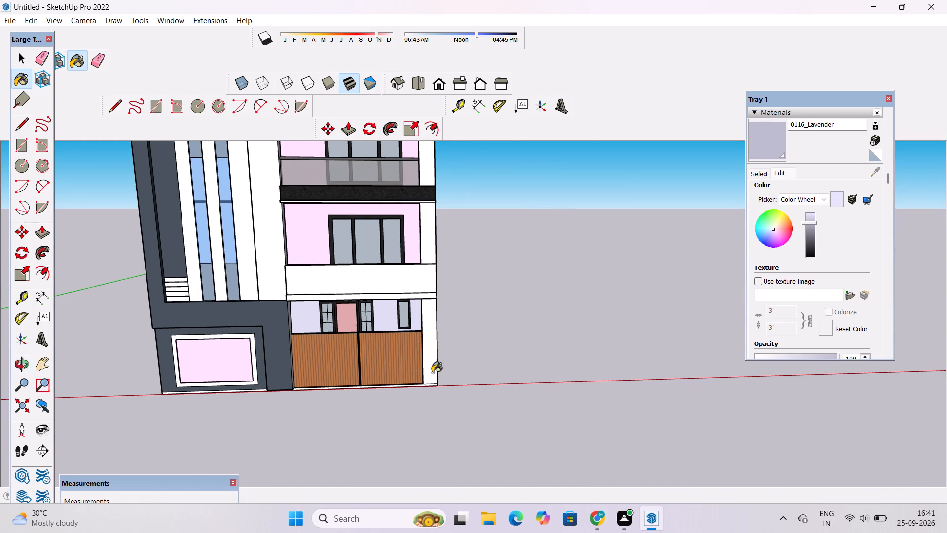
scroll(354, 407, "down", 5)
scroll(340, 293, "up", 6)
left_click(296, 316)
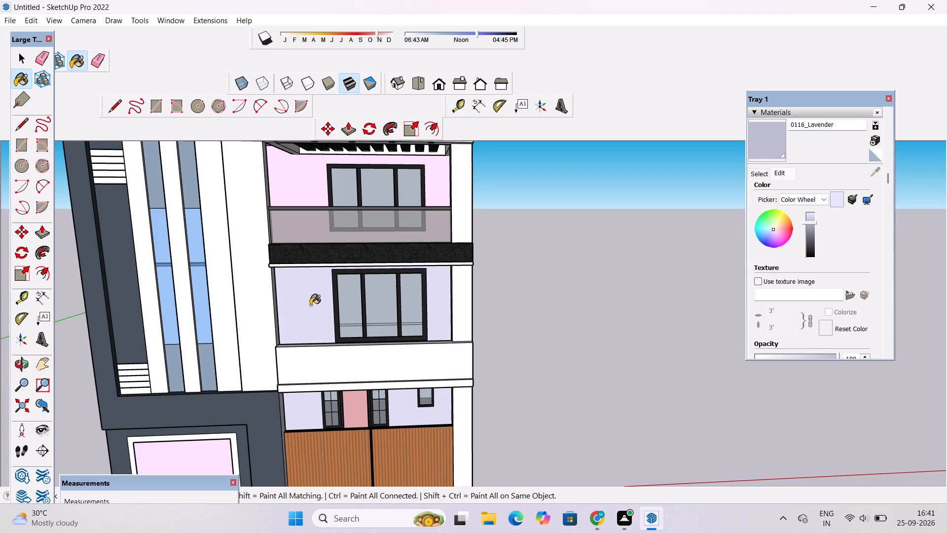
scroll(314, 285, "down", 4)
scroll(309, 197, "up", 3)
left_click_drag(294, 225, 300, 225)
scroll(443, 285, "down", 3)
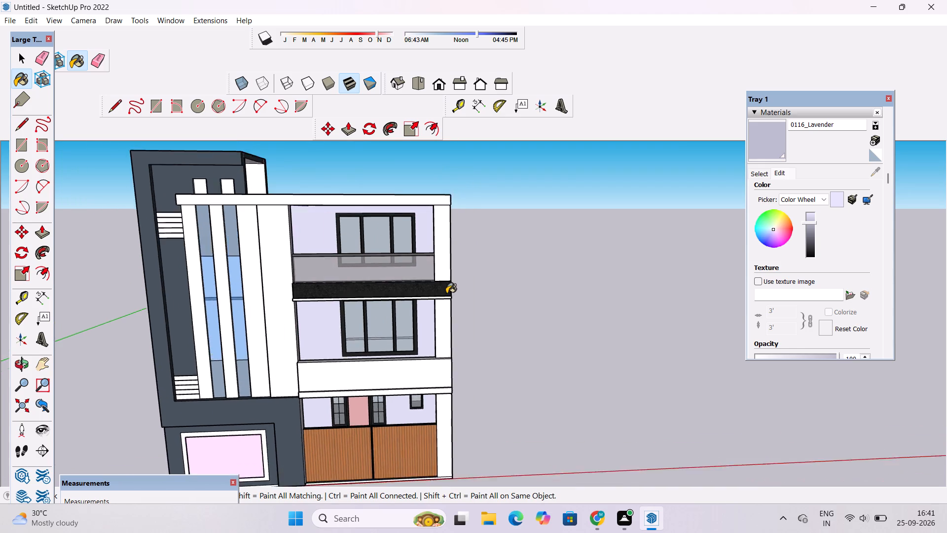
Paint the top-floor balcony's far end wall and the adjoining return faces beside it with 0116_Lavender.
scroll(453, 261, "up", 4)
key("o")
left_click_drag(589, 305, 521, 321)
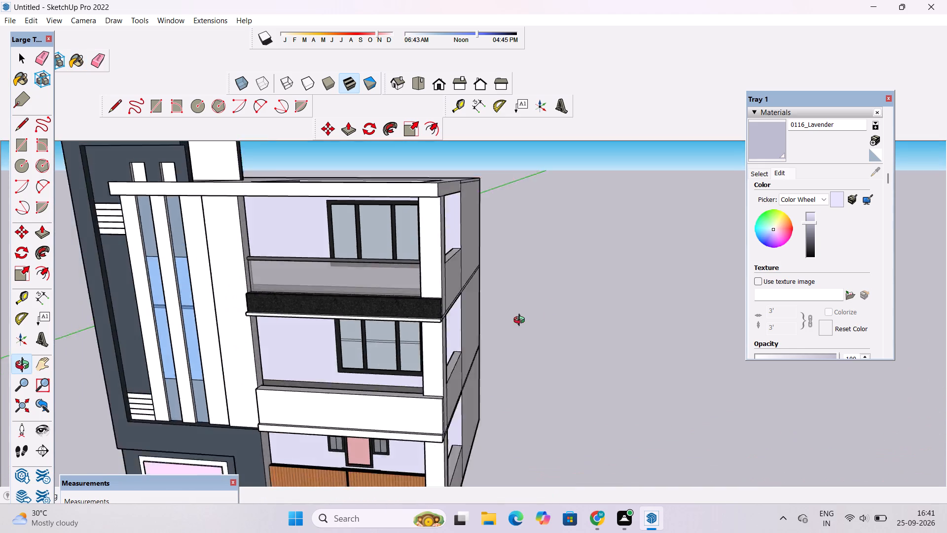
left_click_drag(521, 321, 140, 314)
left_click_drag(463, 283, 516, 282)
left_click_drag(520, 293, 458, 359)
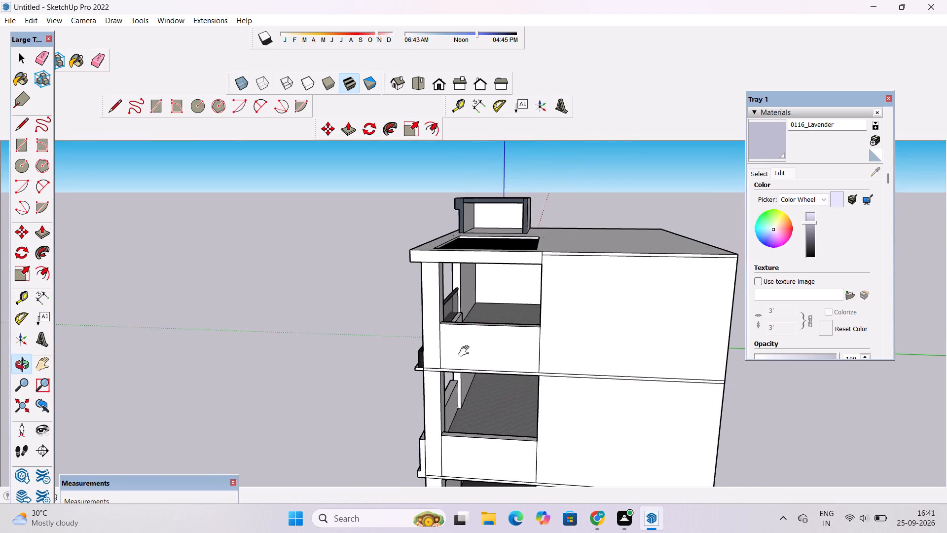
scroll(496, 315, "up", 4)
left_click_drag(496, 314, 499, 295)
left_click(759, 138)
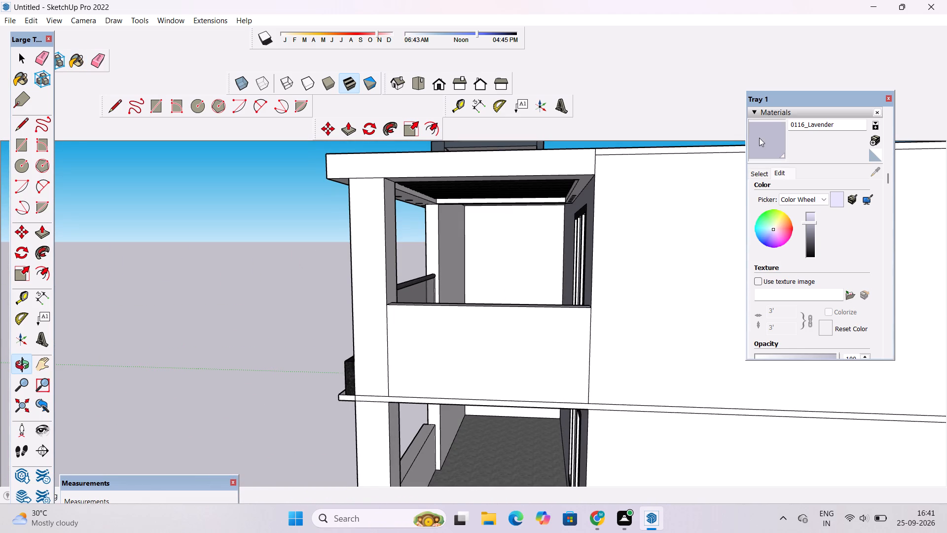
left_click(521, 227)
scroll(455, 248, "up", 4)
left_click(451, 236)
left_click(412, 237)
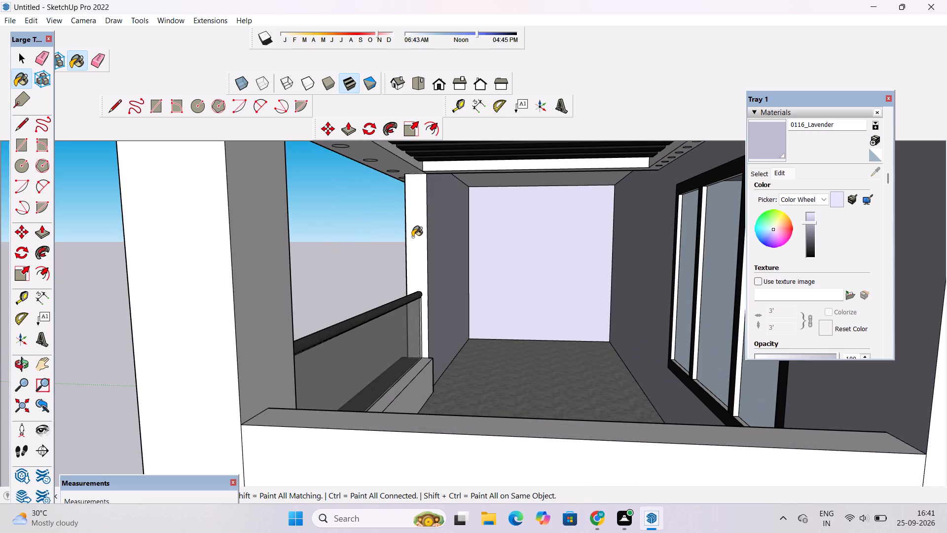
Paint the middle-floor balcony's far end wall, its adjoining return faces and the front parapet's inner side with 0116_Lavender.
scroll(417, 247, "down", 6)
key("o")
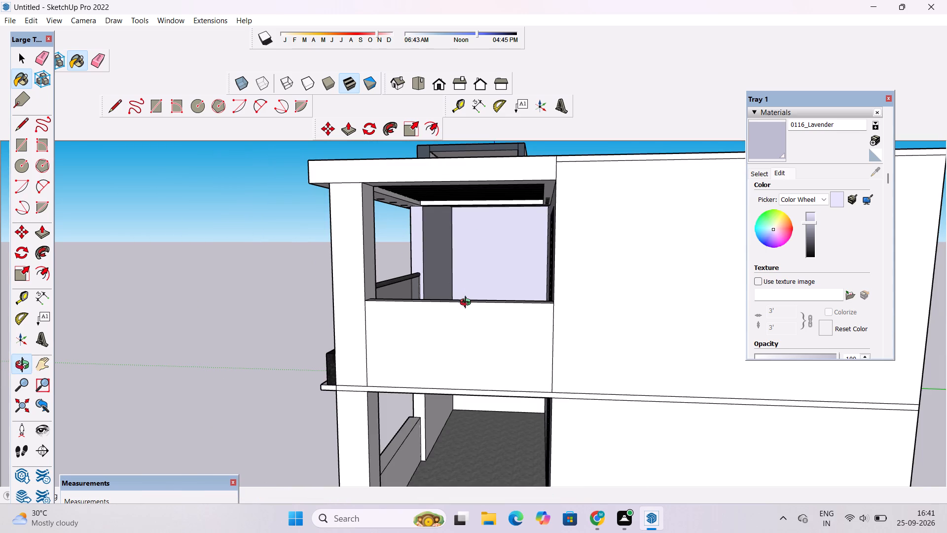
scroll(468, 304, "down", 3)
left_click_drag(467, 324, 474, 385)
left_click(474, 385)
left_click_drag(479, 447, 492, 399)
left_click_drag(492, 419, 502, 351)
left_click_drag(488, 400, 465, 407)
left_click_drag(770, 146, 756, 163)
scroll(471, 382, "up", 3)
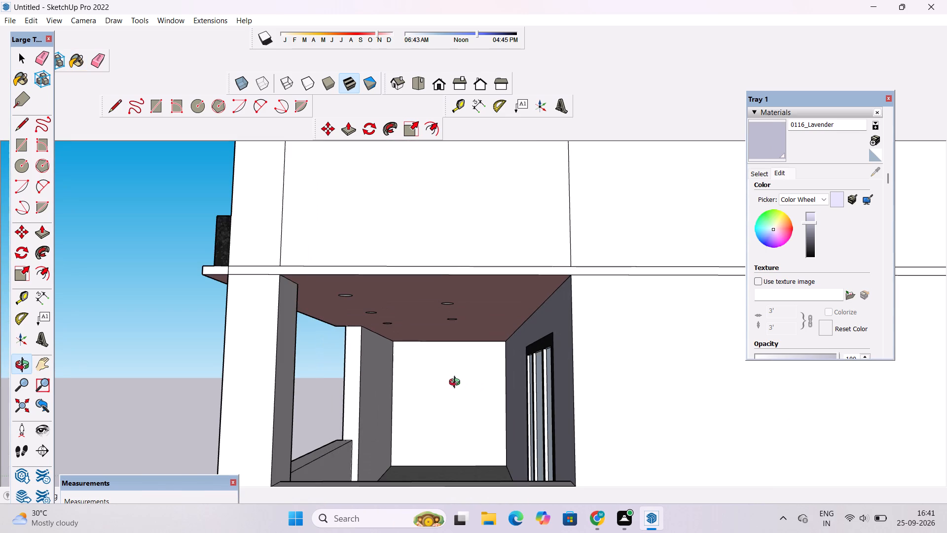
left_click(763, 141)
left_click(441, 375)
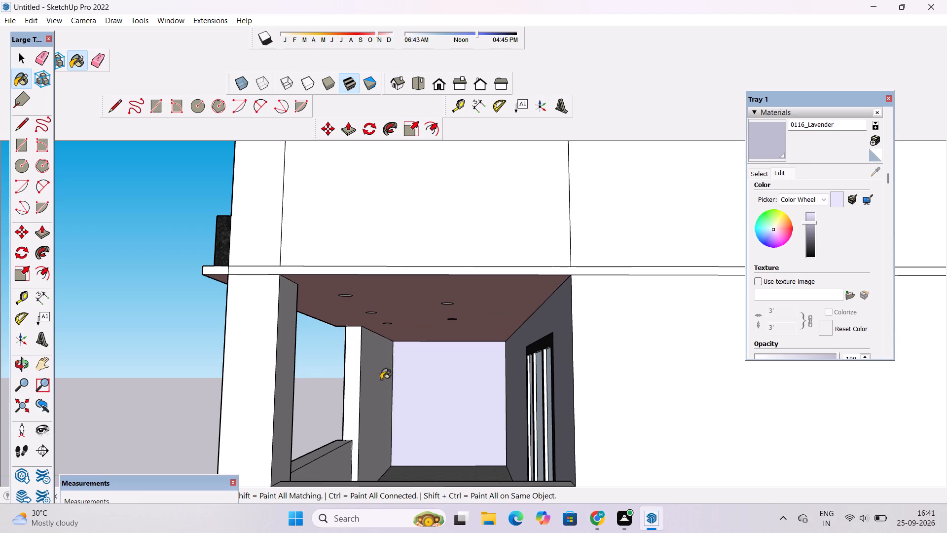
scroll(365, 374, "up", 4)
left_click(361, 360)
left_click(347, 343)
scroll(472, 299, "down", 5)
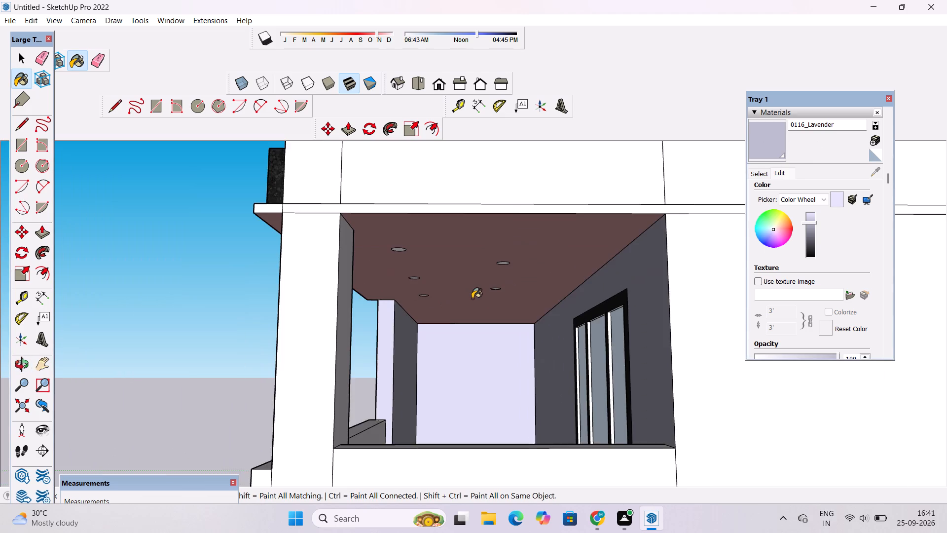
scroll(440, 409, "up", 4)
left_click(315, 435)
left_click(319, 405)
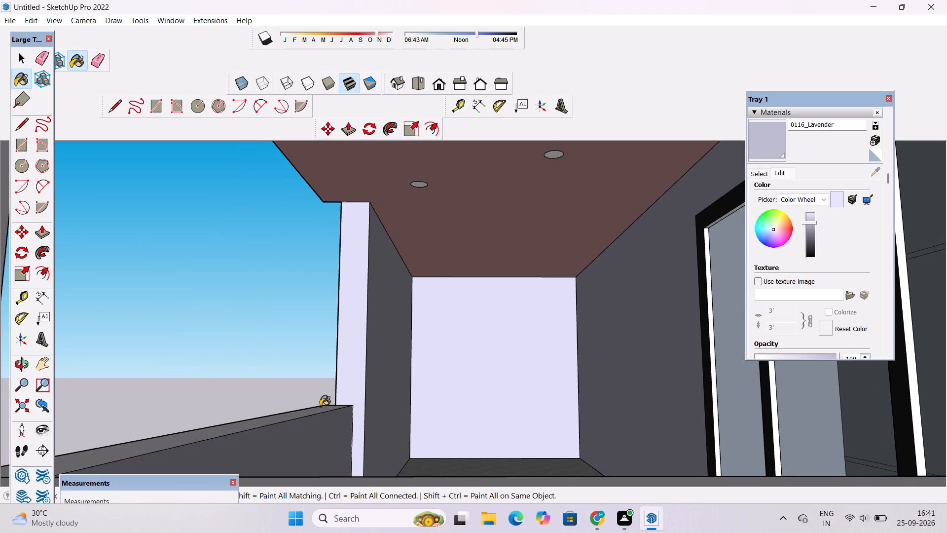
left_click(320, 410)
Examine the painted balconies, side openings and front facade from several angles.
key("o")
scroll(395, 363, "down", 8)
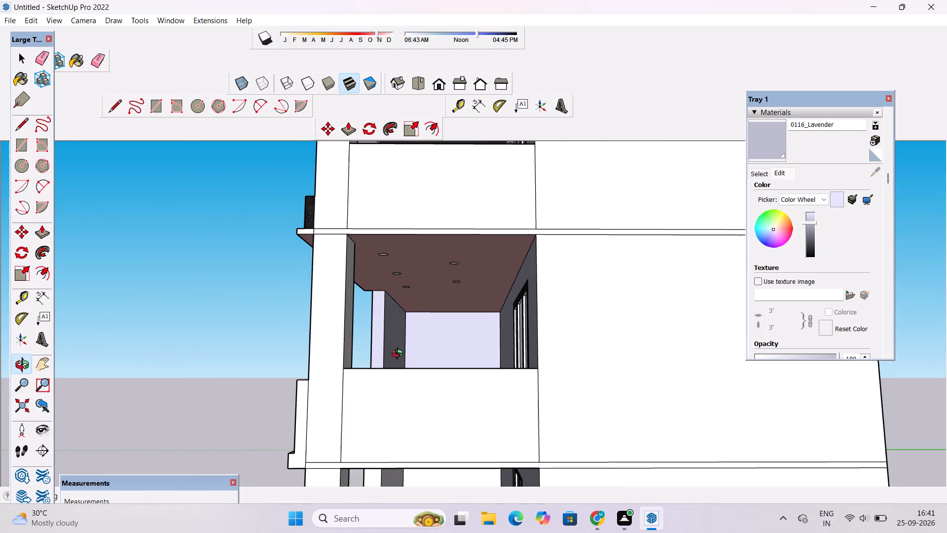
scroll(400, 355, "up", 2)
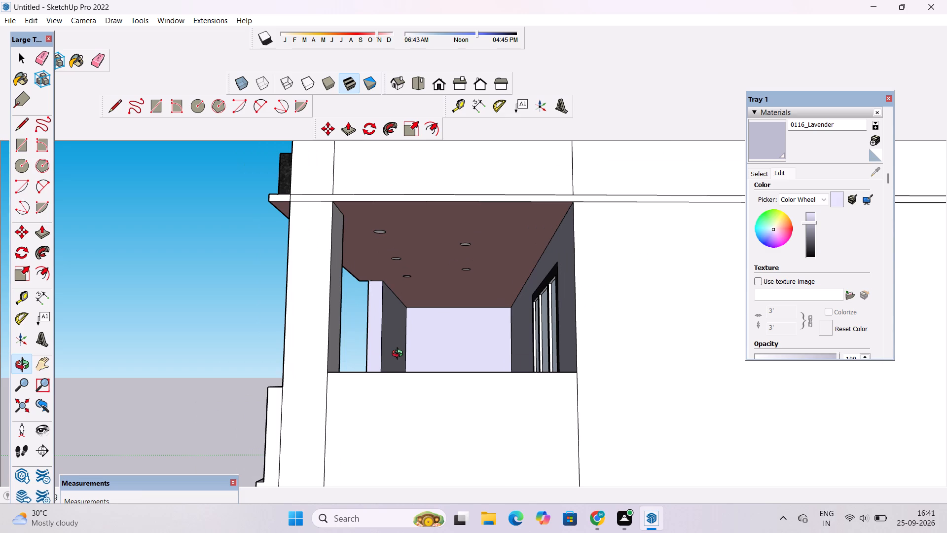
scroll(400, 355, "down", 6)
left_click_drag(399, 350, 536, 455)
left_click_drag(554, 455, 645, 455)
left_click_drag(382, 458, 442, 464)
left_click_drag(442, 465, 459, 376)
left_click_drag(430, 386, 500, 339)
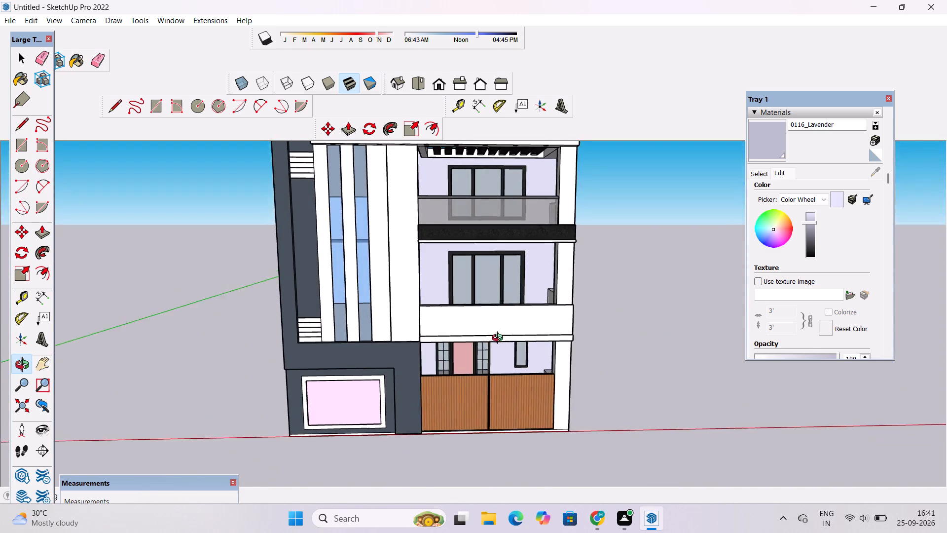
left_click_drag(500, 339, 497, 341)
left_click_drag(501, 338, 513, 418)
scroll(536, 337, "up", 4)
left_click_drag(542, 341, 163, 415)
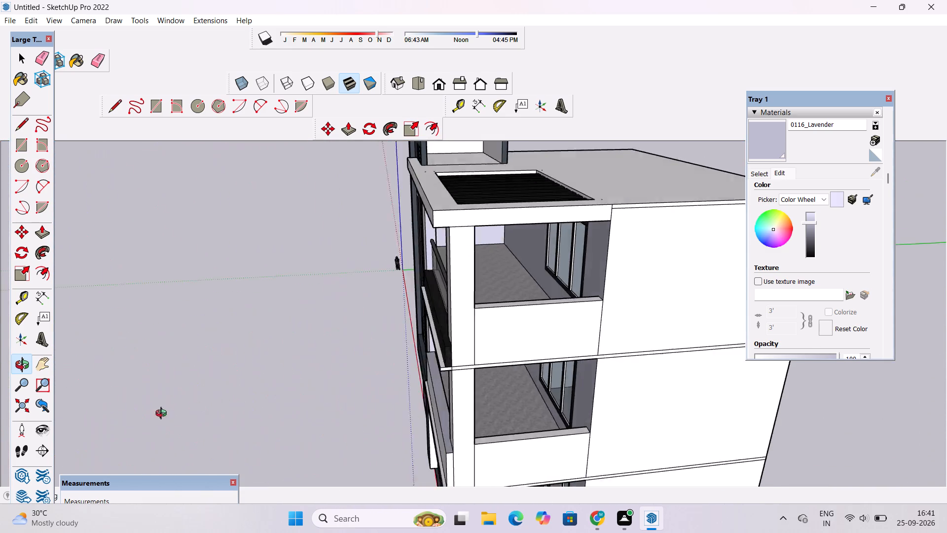
left_click_drag(163, 415, 161, 416)
left_click_drag(515, 372, 544, 329)
left_click_drag(481, 361, 712, 352, "shift")
left_click_drag(481, 398, 538, 397)
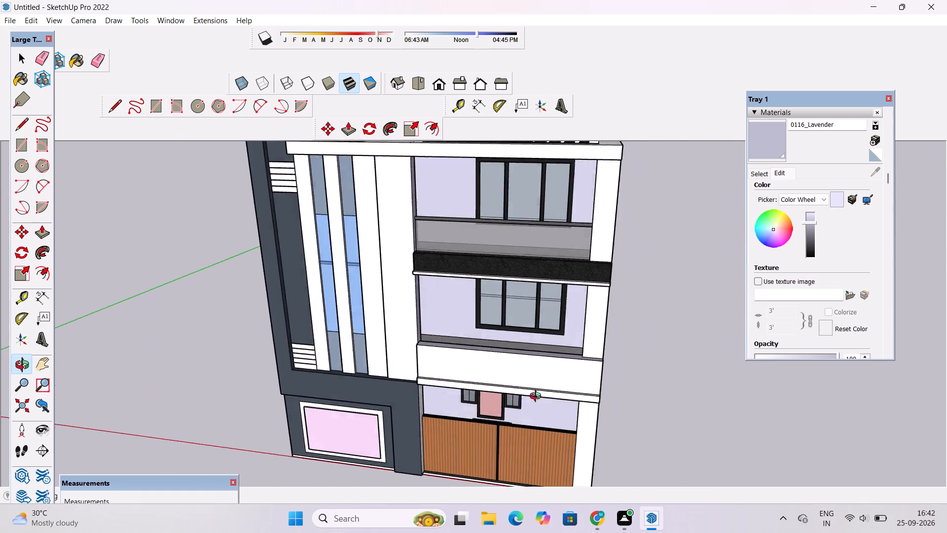
left_click_drag(538, 397, 605, 369)
left_click_drag(604, 369, 550, 386, "shift")
left_click_drag(550, 386, 496, 413)
Paint the middle balcony's front parapet and the corner pillar's front on the middle and top floors with 0116_Lavender.
left_click_drag(771, 146, 752, 160)
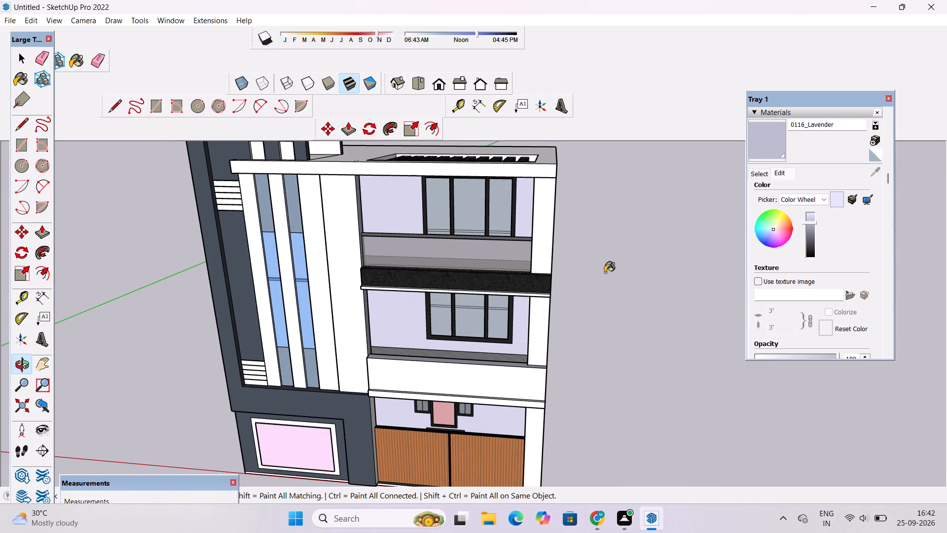
left_click_drag(519, 386, 520, 370)
left_click_drag(533, 335, 535, 326)
left_click(539, 251)
scroll(526, 296, "down", 4)
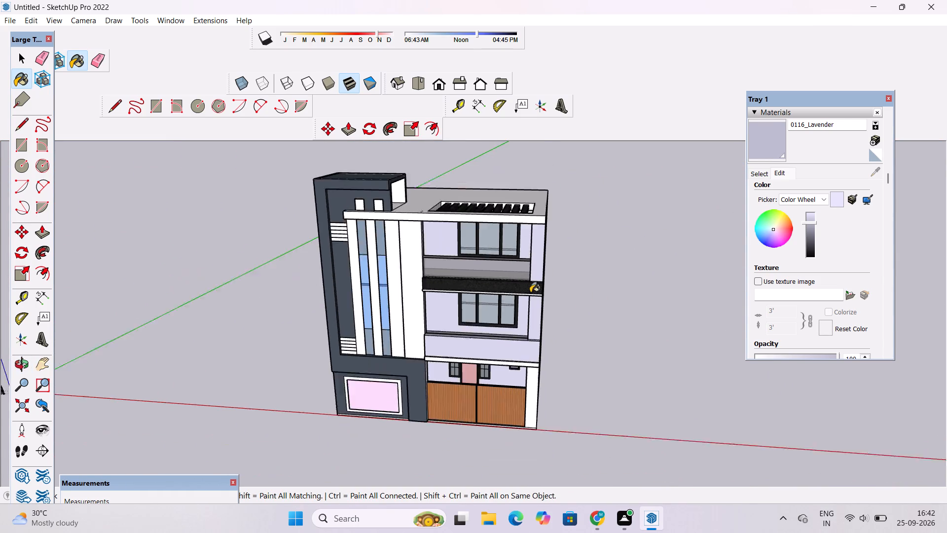
Paint the front of the ground-floor corner pillar beside the wooden gate with 0116_Lavender.
scroll(530, 293, "down", 2)
scroll(538, 437, "up", 6)
left_click(530, 365)
Paint the middle balcony parapet's end face and the corner pillar's outer side on the middle and ground floors with 0116_Lavender.
key("o")
left_click_drag(629, 377, 613, 386)
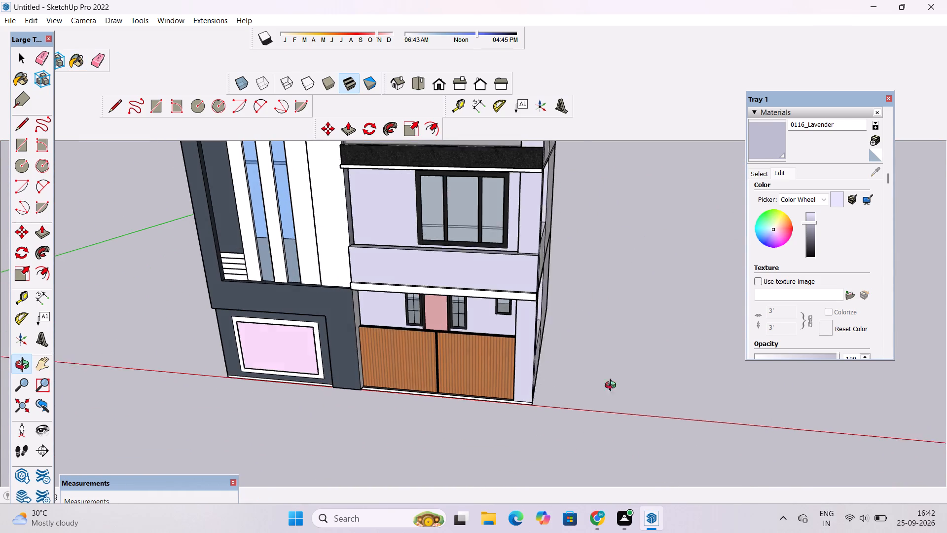
left_click_drag(613, 386, 441, 372)
left_click(441, 372)
left_click_drag(458, 369, 482, 430)
left_click_drag(553, 378, 505, 378)
left_click_drag(502, 373, 508, 400)
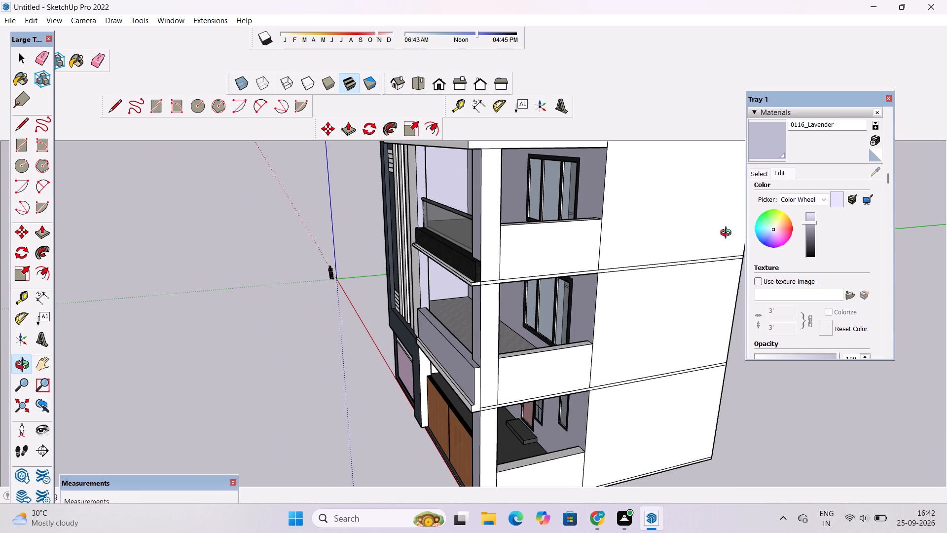
left_click_drag(763, 144, 762, 151)
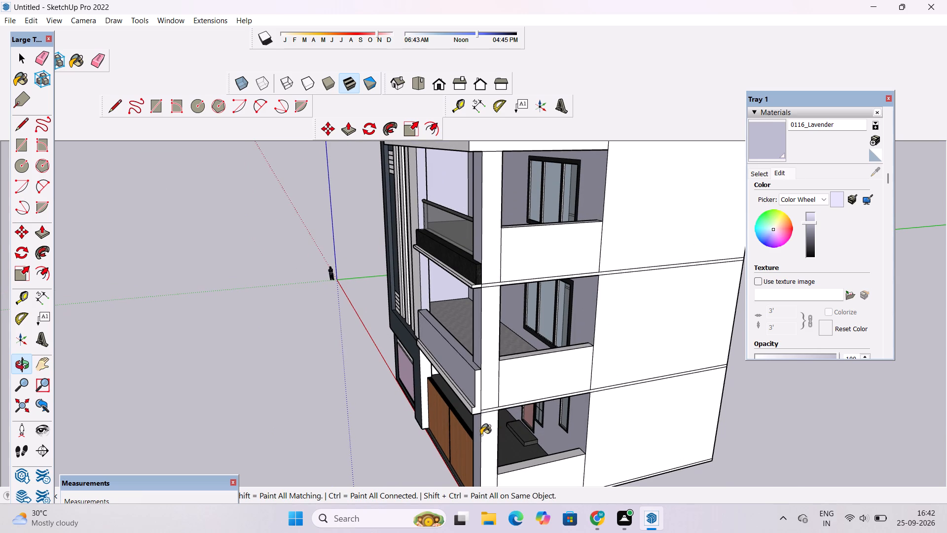
scroll(480, 435, "up", 9)
left_click(475, 367)
left_click_drag(501, 324, 499, 335)
left_click(499, 411)
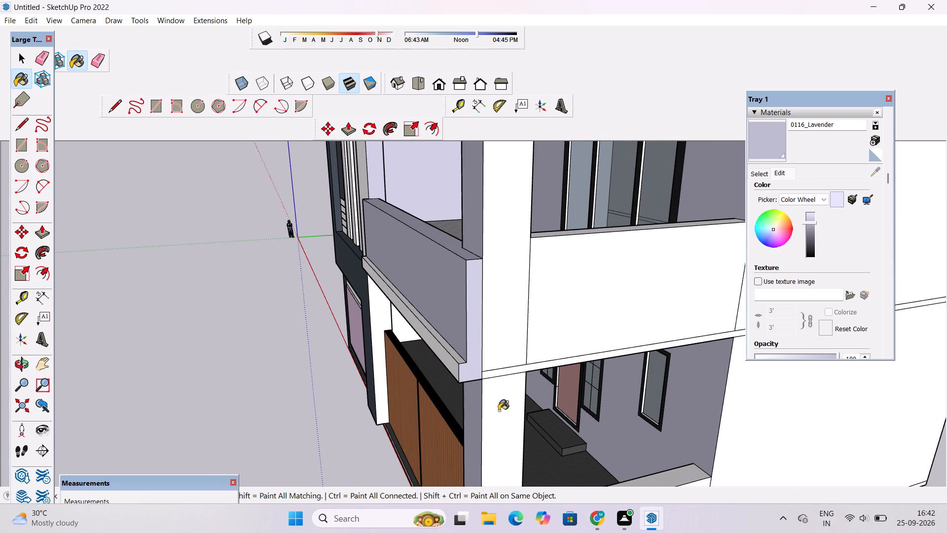
Examine the painted corner pillar and the whole front facade from both sides and straight on.
scroll(471, 375, "down", 4)
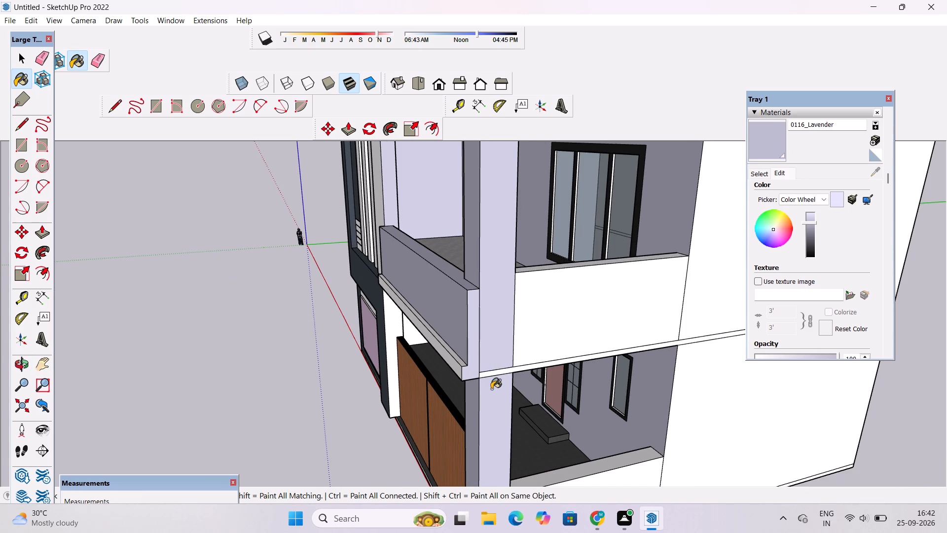
scroll(491, 389, "down", 5)
scroll(493, 389, "up", 4)
key("o")
scroll(496, 386, "down", 5)
left_click_drag(387, 394, 574, 392)
left_click_drag(515, 407, 605, 362)
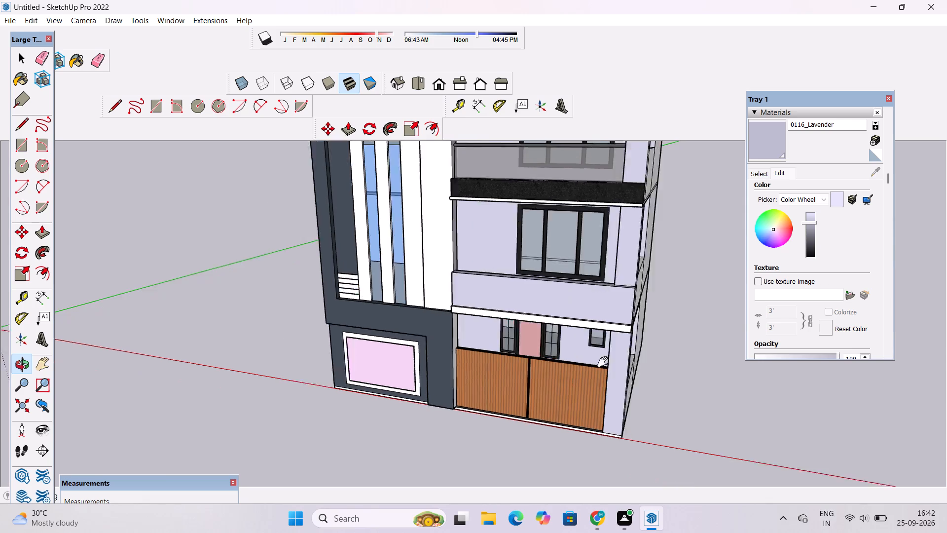
left_click_drag(605, 362, 607, 361)
scroll(487, 346, "down", 4)
left_click_drag(473, 366, 656, 324)
scroll(447, 308, "up", 4)
left_click_drag(393, 355, 388, 401)
left_click_drag(389, 389, 398, 350)
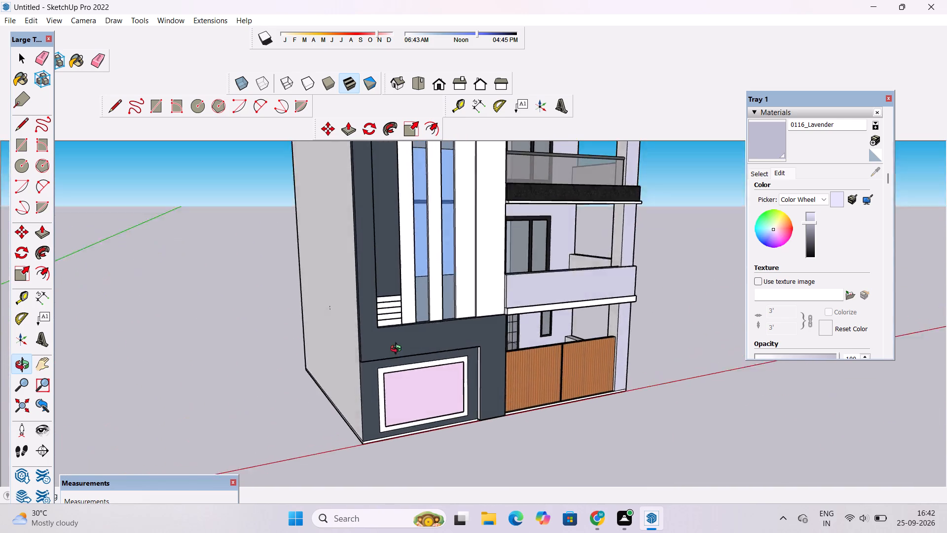
left_click_drag(398, 350, 412, 316)
left_click_drag(422, 303, 386, 401, "shift")
scroll(399, 345, "down", 5)
left_click_drag(574, 294, 384, 327)
scroll(389, 316, "up", 2)
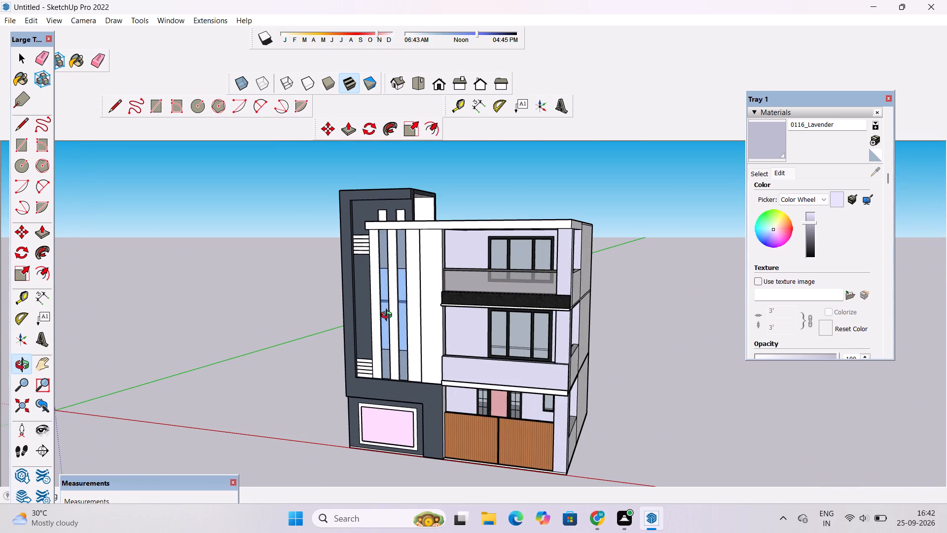
scroll(389, 316, "up", 1)
scroll(389, 316, "down", 3)
left_click_drag(407, 336, 487, 344)
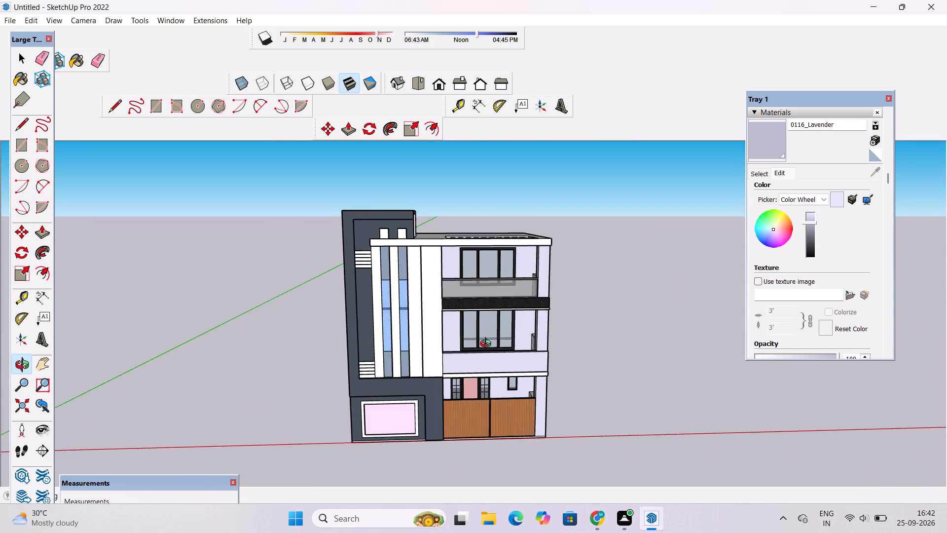
left_click_drag(472, 355, 495, 312, "shift")
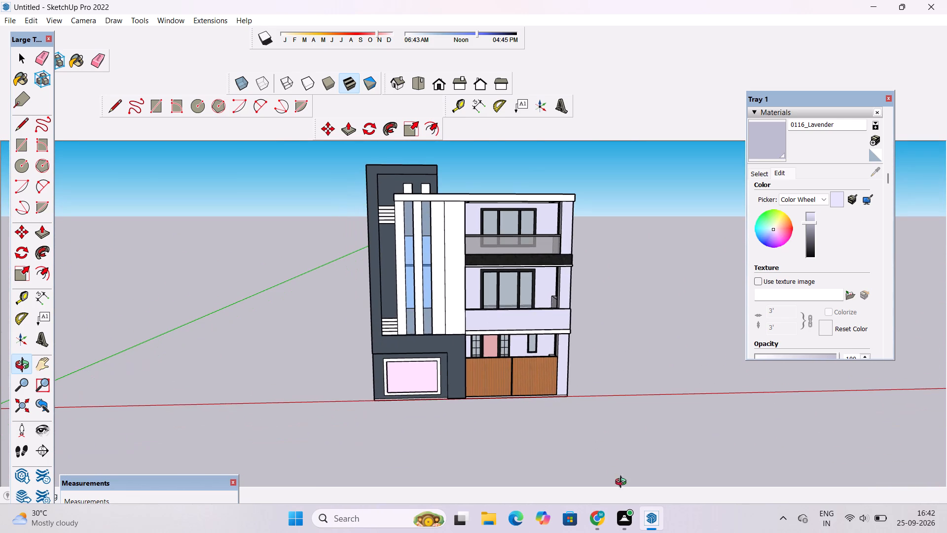
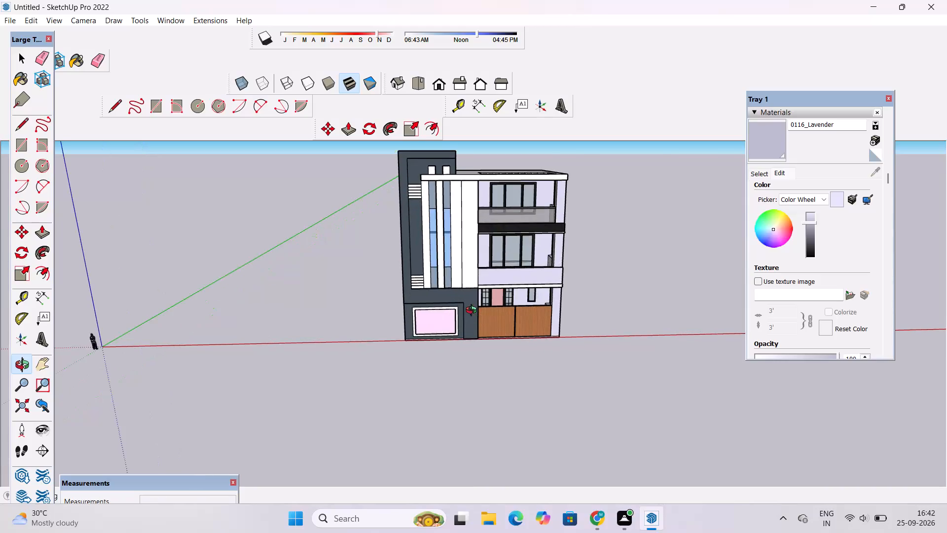
Examine the three-storey building's front facade and side walls from several angles to find unpainted surfaces.
left_click_drag(473, 311, 475, 347)
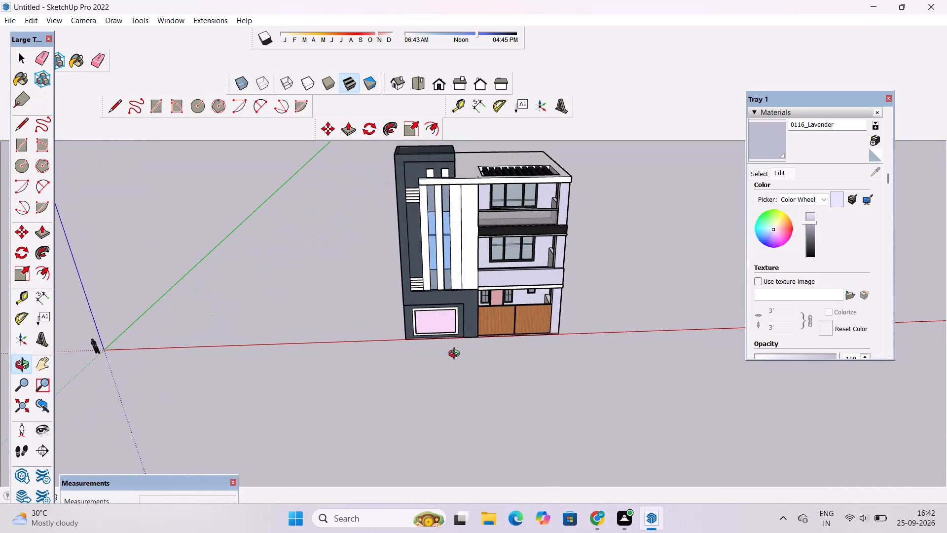
left_click_drag(336, 344, 550, 247)
scroll(559, 238, "up", 3)
left_click_drag(556, 259, 343, 255)
left_click_drag(338, 254, 355, 312, "shift")
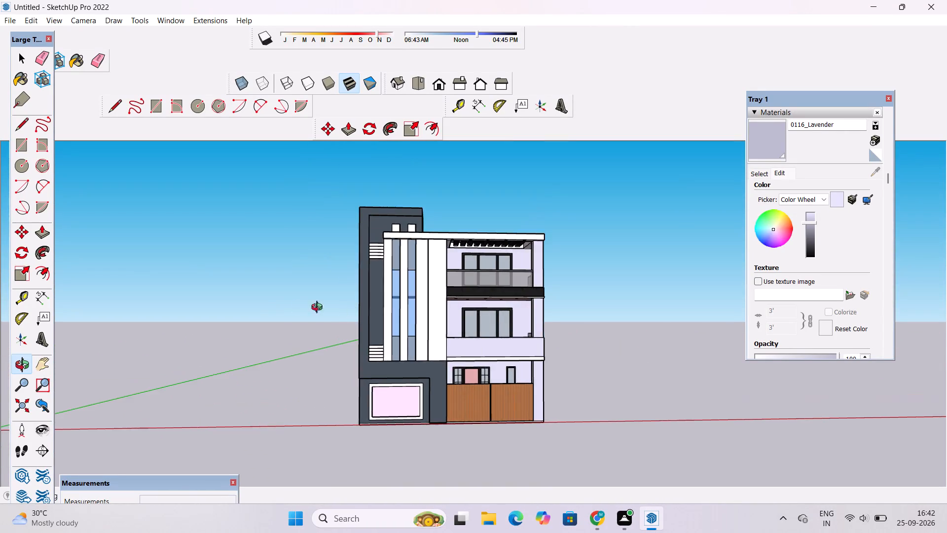
left_click_drag(299, 321, 504, 436)
left_click_drag(477, 411, 475, 329, "shift")
scroll(386, 300, "up", 5)
left_click_drag(295, 302, 496, 289)
left_click_drag(496, 289, 491, 300)
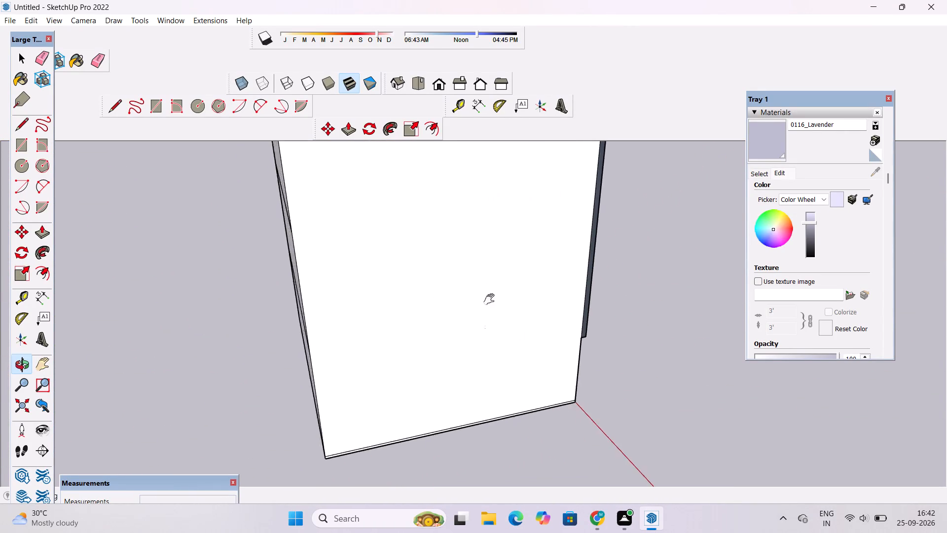
left_click_drag(491, 300, 457, 326)
scroll(456, 319, "down", 4)
left_click_drag(550, 329, 425, 326)
left_click_drag(429, 332, 429, 312, "shift")
left_click_drag(511, 309, 429, 307)
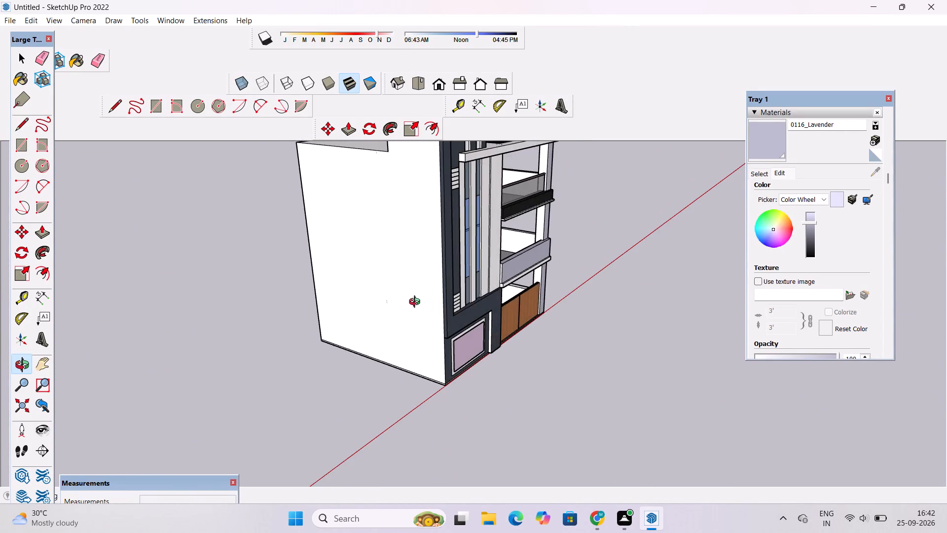
scroll(417, 303, "down", 4)
left_click_drag(462, 305, 433, 311, "shift")
left_click(433, 311, "shift")
left_click_drag(478, 321, 382, 311)
left_click(371, 309)
scroll(426, 276, "up", 3)
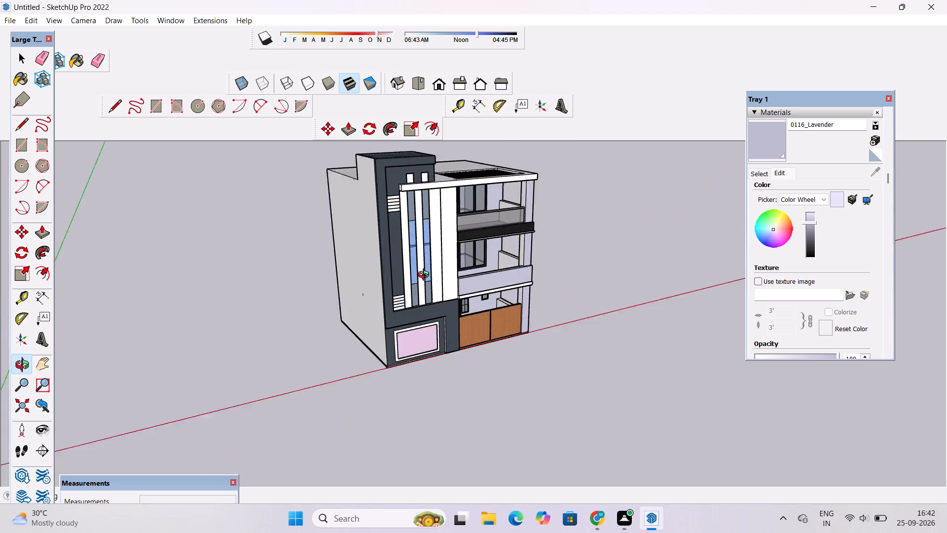
scroll(426, 276, "up", 2)
left_click_drag(520, 292, 362, 294)
left_click(362, 294)
left_click_drag(392, 299, 384, 318, "shift")
scroll(384, 318, "up", 2, "shift")
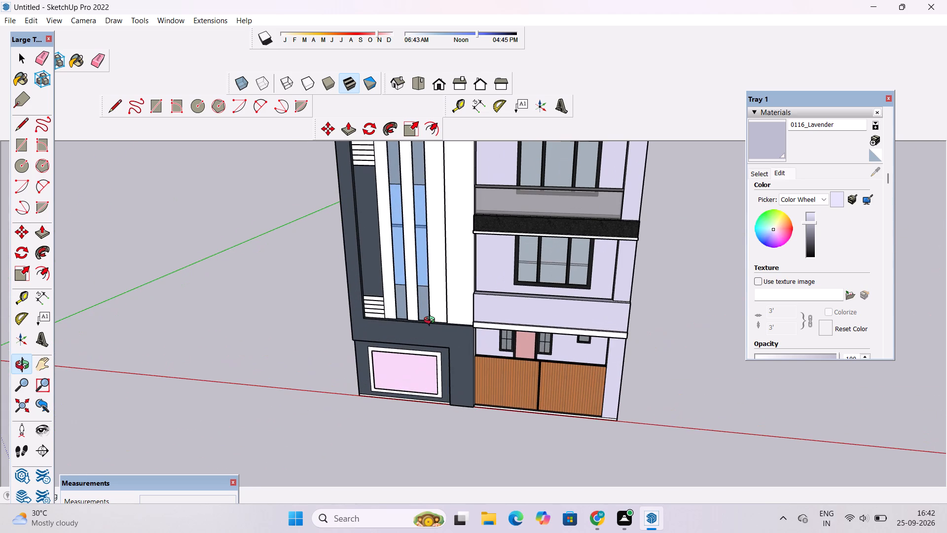
scroll(432, 321, "down", 3)
left_click_drag(434, 322, 445, 281, "shift")
left_click(445, 281, "shift")
left_click_drag(467, 297, 483, 256)
left_click(484, 256)
left_click_drag(484, 255, 489, 350, "shift")
scroll(516, 294, "up", 3)
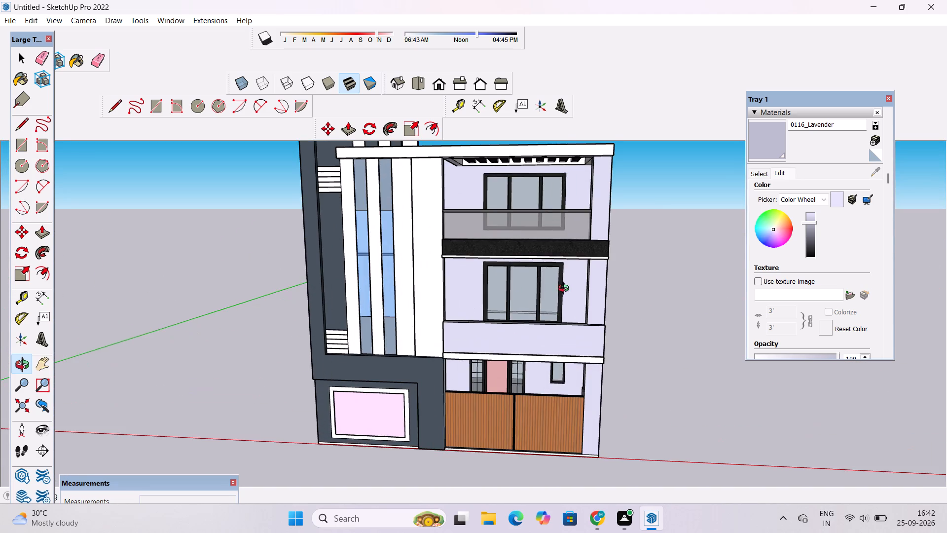
left_click_drag(566, 290, 529, 291)
left_click(529, 291)
scroll(526, 277, "up", 4)
left_click_drag(504, 337, 538, 311)
scroll(532, 304, "down", 5)
left_click_drag(487, 318, 440, 331, "shift")
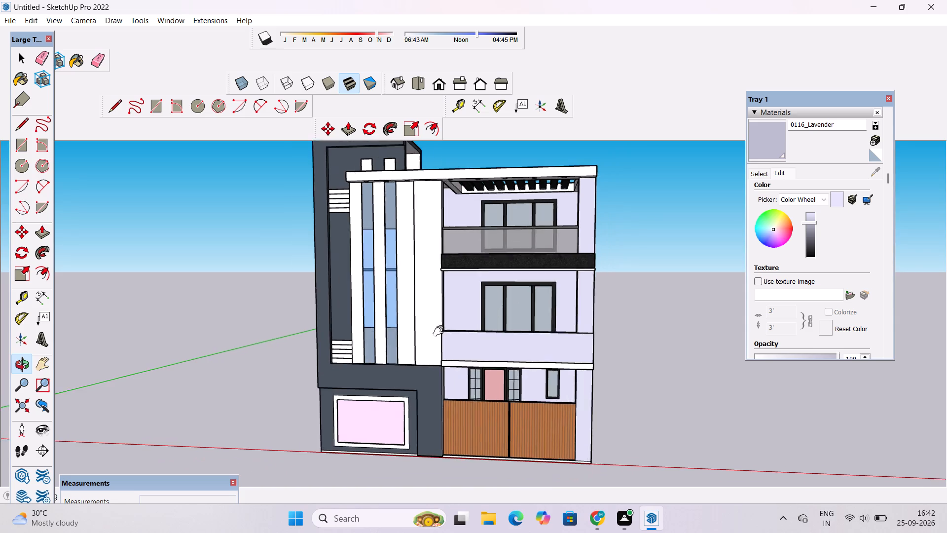
left_click_drag(440, 331, 265, 356, "shift")
left_click(261, 357)
left_click_drag(342, 401, 361, 405)
left_click(363, 406)
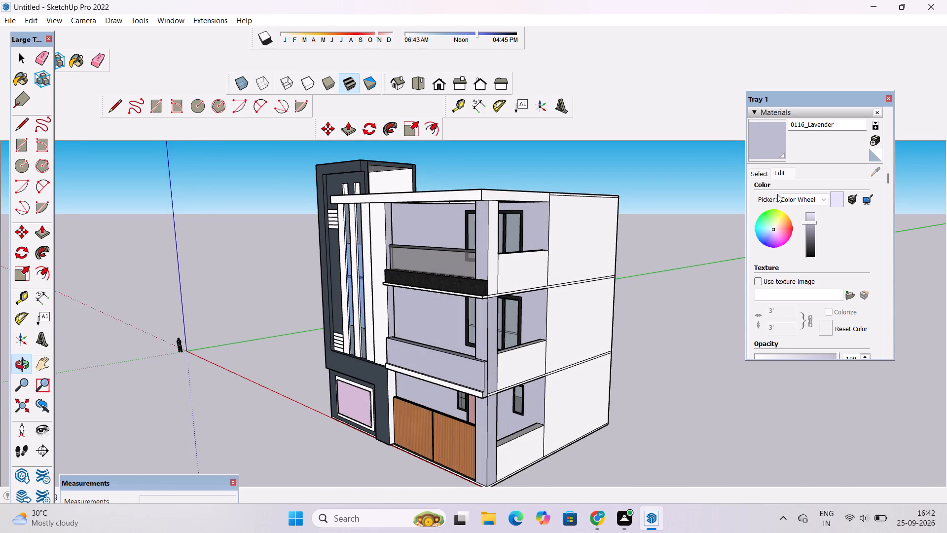
Paint the ground-floor porch's inner end wall and the white strip beside its front opening with 0116_Lavender.
left_click(768, 140)
key("space")
key("o")
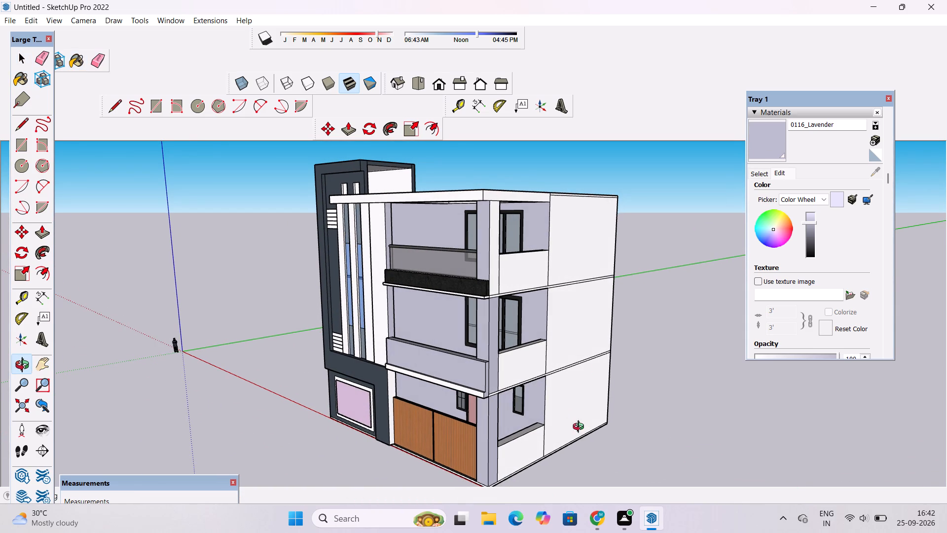
left_click_drag(632, 426, 341, 405)
left_click(340, 404)
left_click_drag(406, 411, 445, 435)
scroll(451, 419, "up", 3)
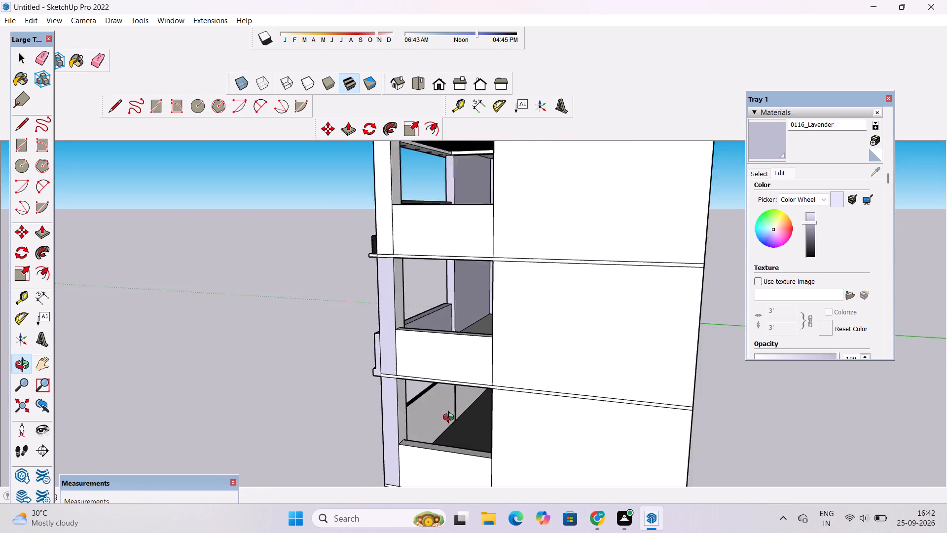
scroll(451, 419, "up", 1)
left_click_drag(452, 426, 495, 403)
left_click(772, 145)
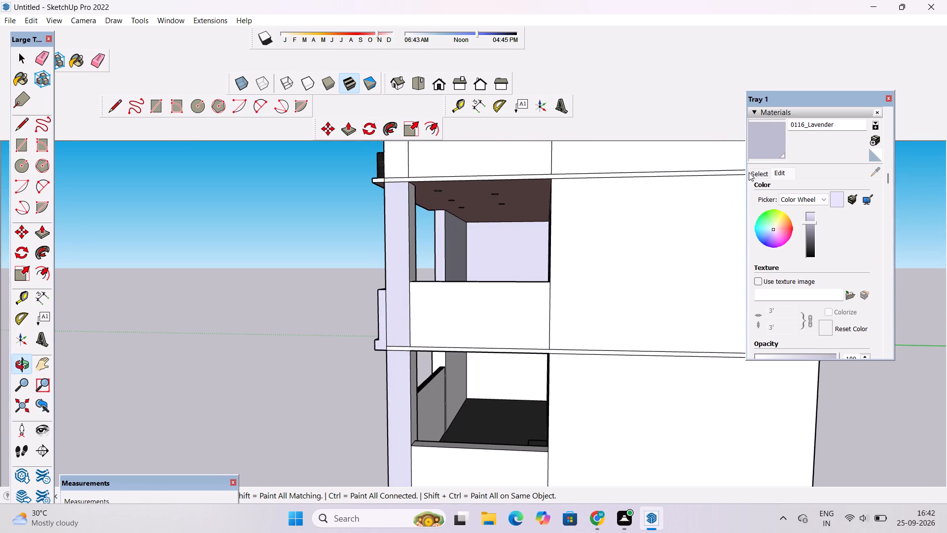
scroll(439, 398, "up", 5)
left_click(518, 343)
left_click(460, 339)
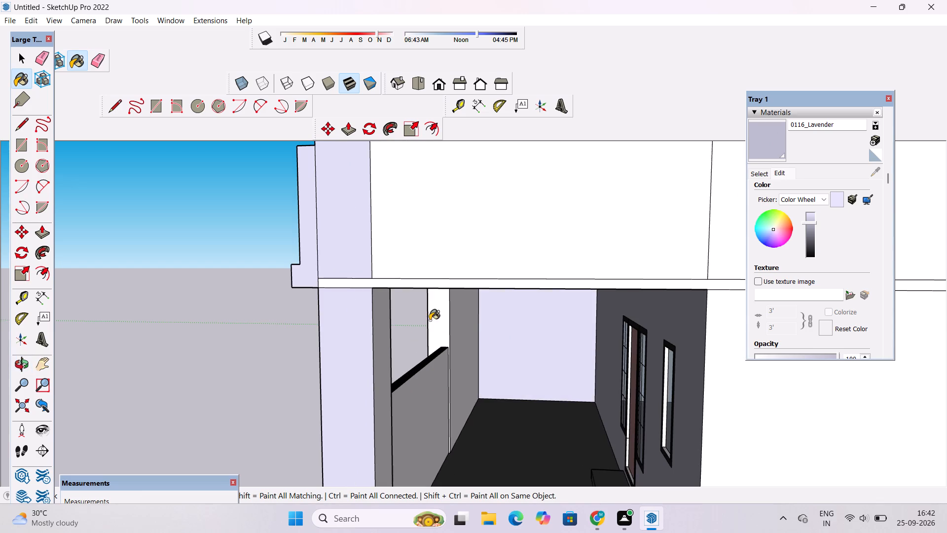
left_click(435, 326)
Draw short vertical lines across the first- and second-floor slab edges on the side elevation, aligned with the balcony parapets' rear edges.
key("o")
scroll(465, 345, "down", 2)
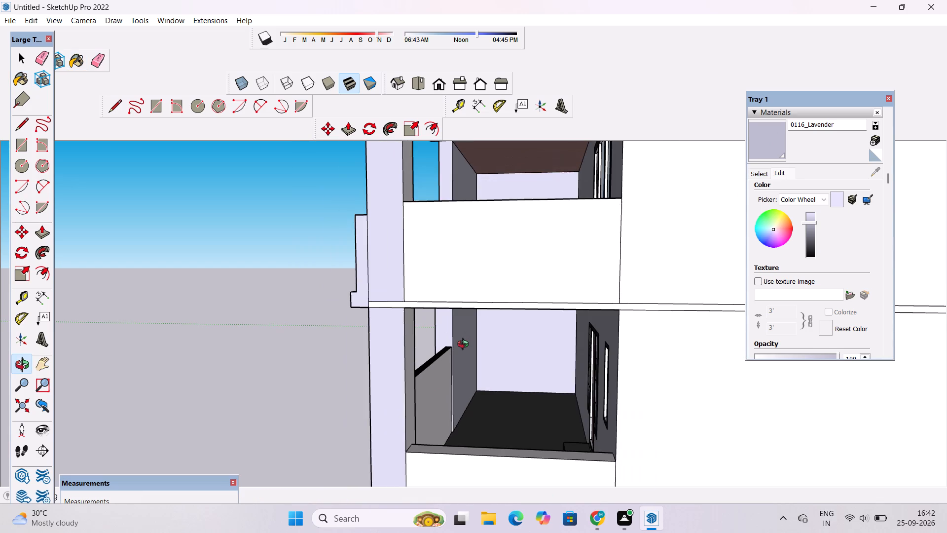
scroll(515, 359, "up", 1)
key("l")
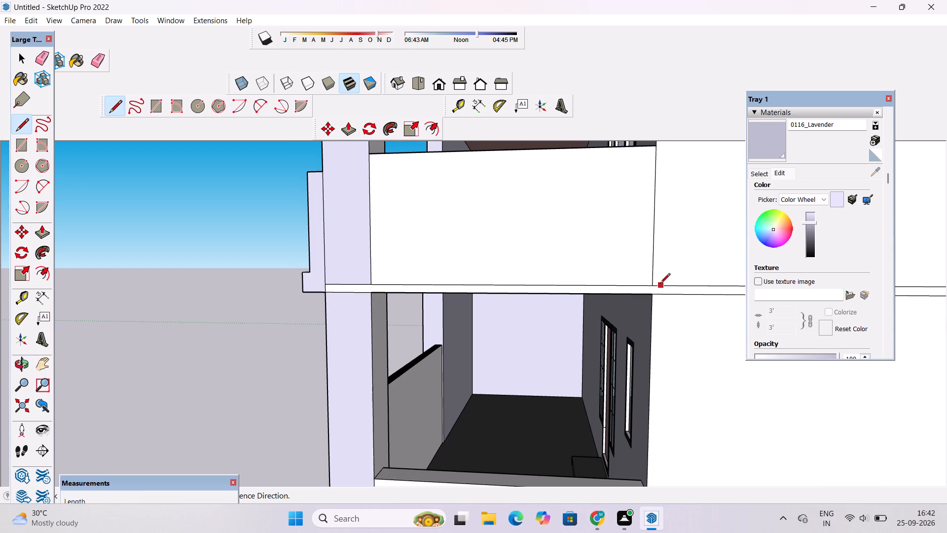
scroll(656, 286, "up", 2)
double_click(651, 285)
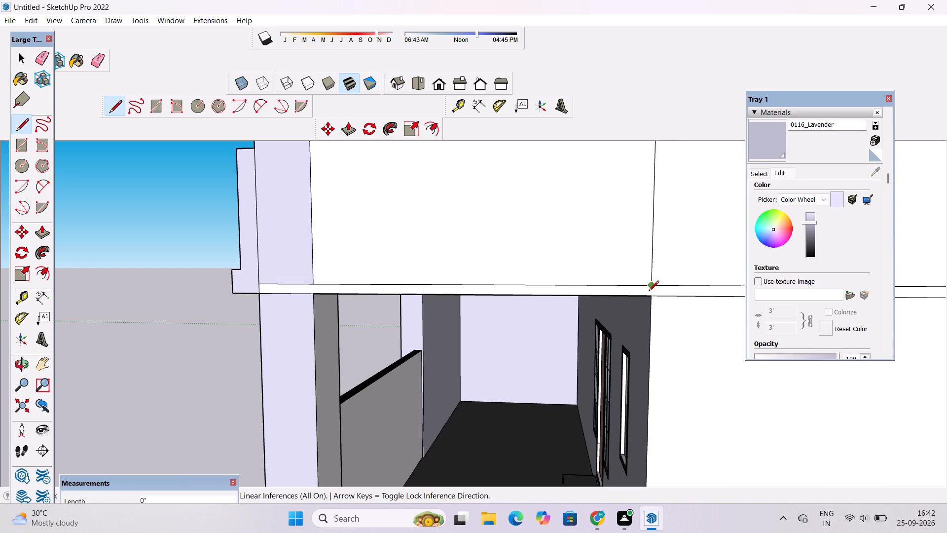
left_click(651, 299)
scroll(529, 397, "down", 9)
scroll(561, 265, "up", 8)
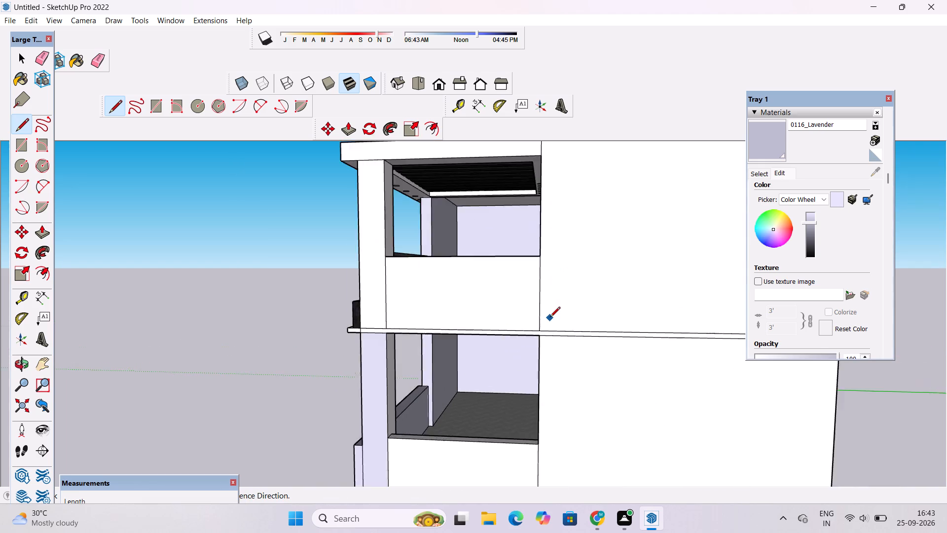
scroll(550, 318, "up", 4)
double_click(535, 333)
left_click(535, 340)
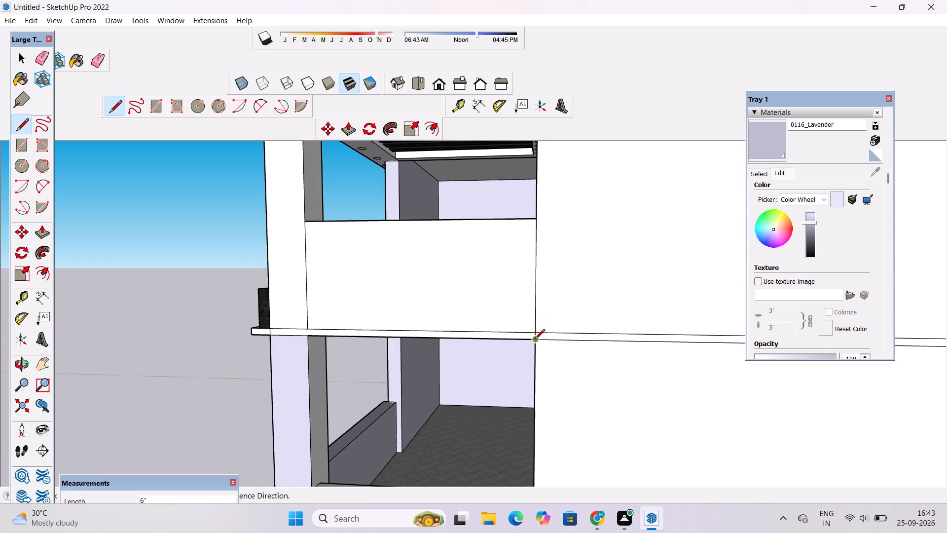
Paint the balcony portion of the second-floor slab edge on the side elevation with 0116_Lavender.
double_click(779, 140)
scroll(489, 337, "up", 5)
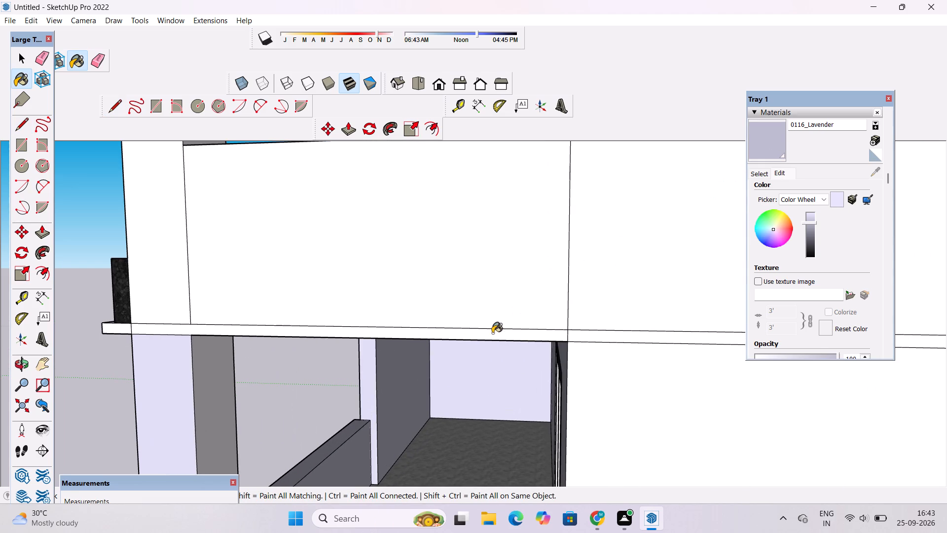
left_click(492, 333)
scroll(470, 272, "down", 6)
scroll(290, 310, "up", 4)
scroll(298, 300, "down", 6)
scroll(298, 299, "up", 1)
scroll(310, 315, "down", 2)
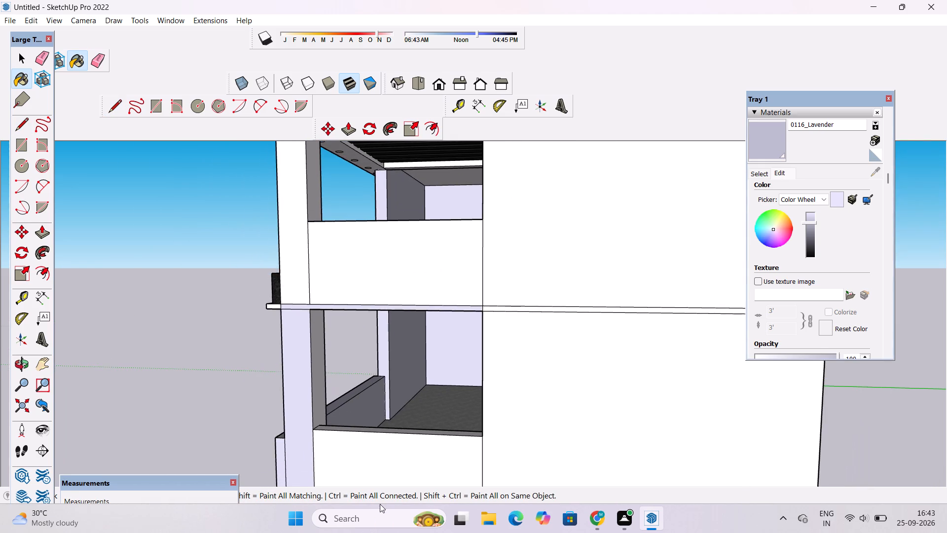
scroll(432, 288, "down", 6)
scroll(439, 420, "up", 6)
Paint the side faces of the first-floor parapet, the slab edge below it and the ground-floor parapet with 0116_Lavender.
left_click(428, 363)
scroll(446, 425, "up", 5)
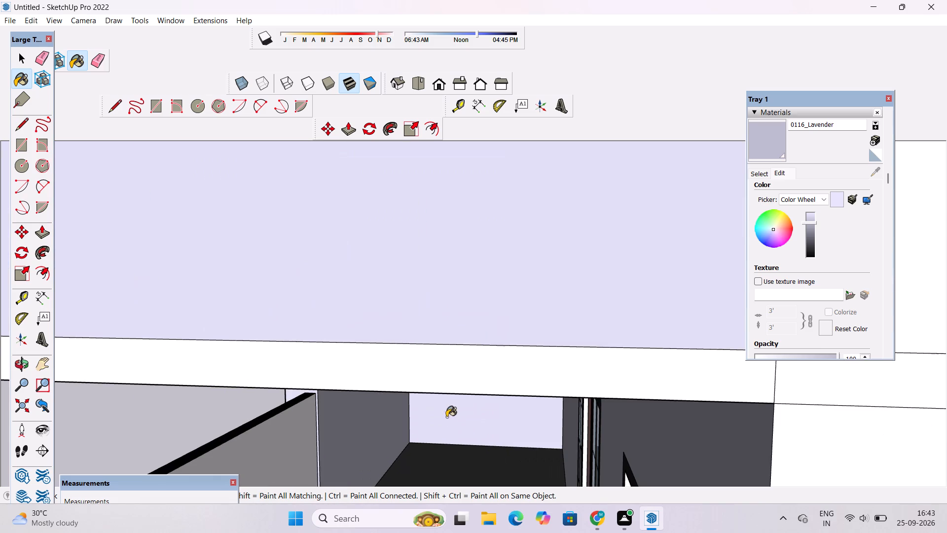
left_click(469, 379)
scroll(437, 295, "down", 20)
scroll(437, 295, "down", 8)
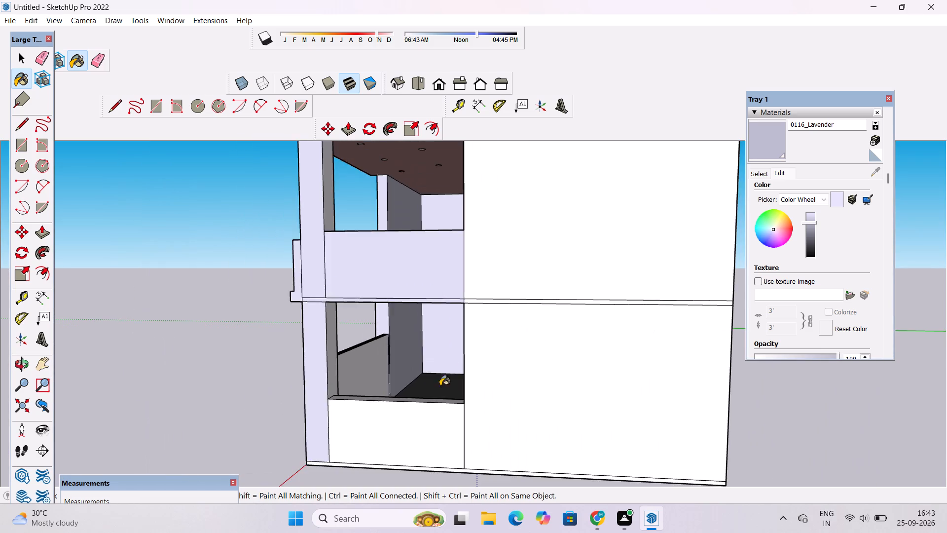
scroll(438, 415, "up", 6)
left_click(437, 415)
Draw a 6" vertical line across the base strip at the rear edge of the ground-floor parapet's side face.
scroll(452, 381, "down", 6)
scroll(456, 444, "up", 6)
key("l")
scroll(461, 470, "up", 2)
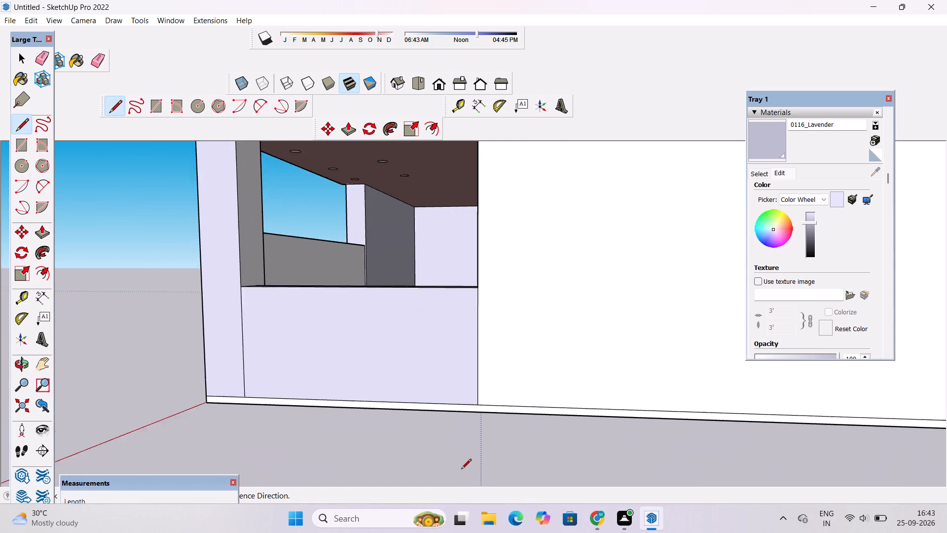
scroll(461, 470, "up", 6)
left_click(484, 390)
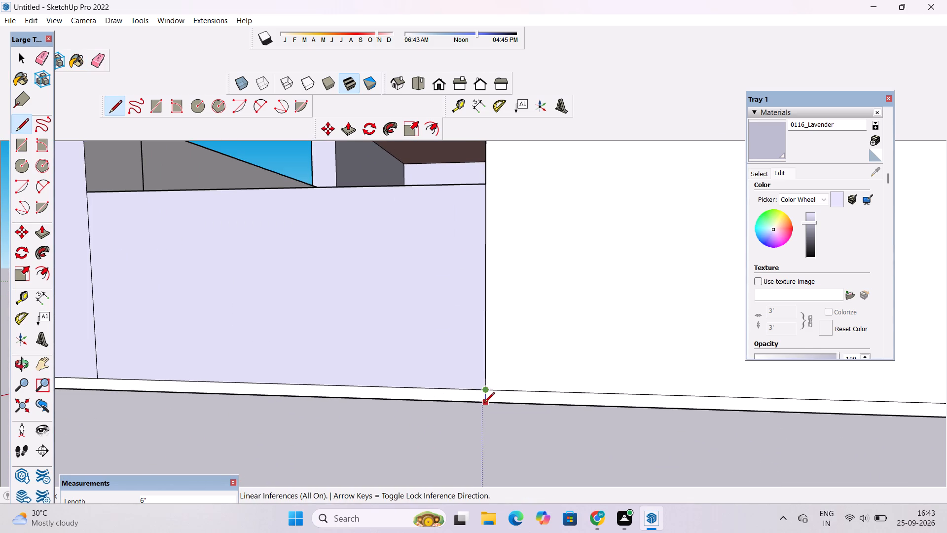
left_click(484, 403)
Paint the base strip below the ground-floor side parapet with 0116_Lavender.
left_click_drag(759, 143, 758, 152)
scroll(627, 353, "down", 5)
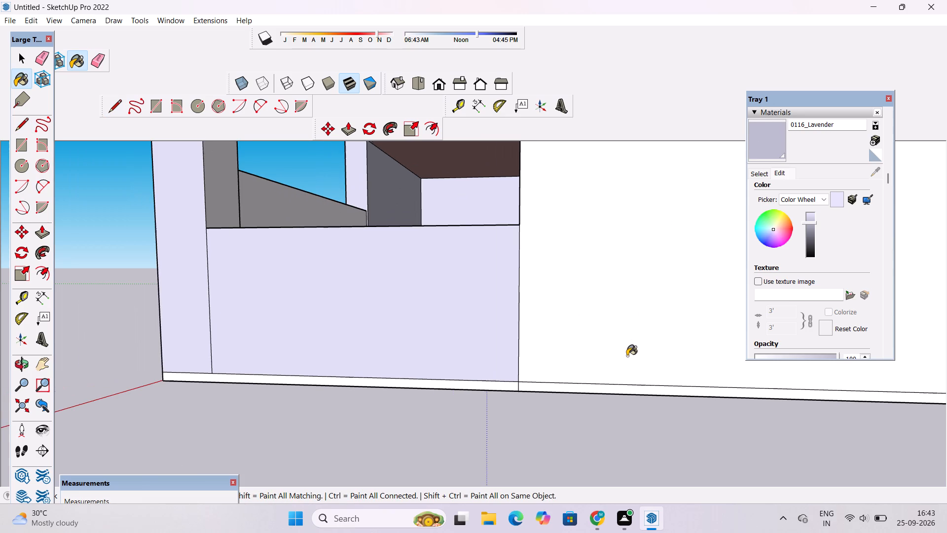
left_click(500, 379)
Inspect the building's front, side and roof to review the painted surfaces and overall facade colours.
key("o")
scroll(523, 389, "down", 2)
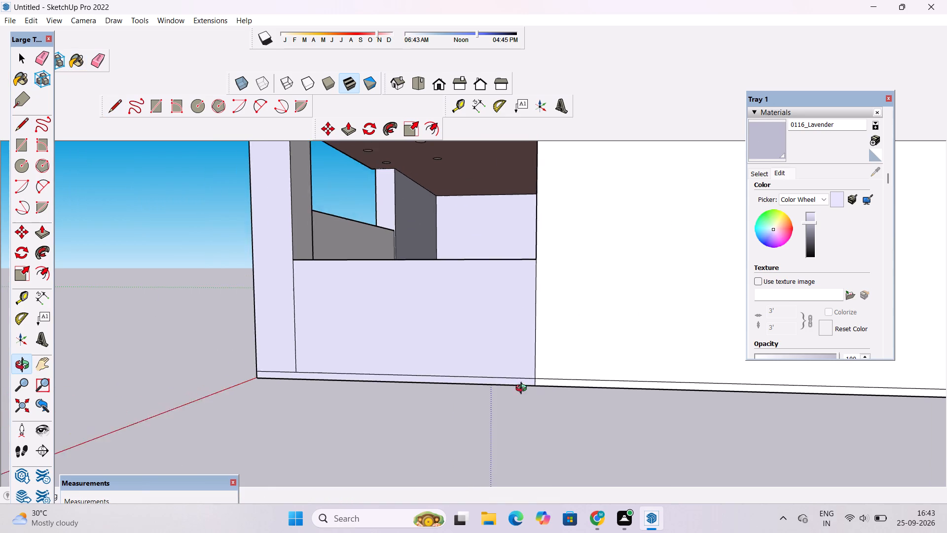
scroll(523, 389, "down", 4)
left_click_drag(279, 400, 461, 415)
scroll(462, 415, "down", 9)
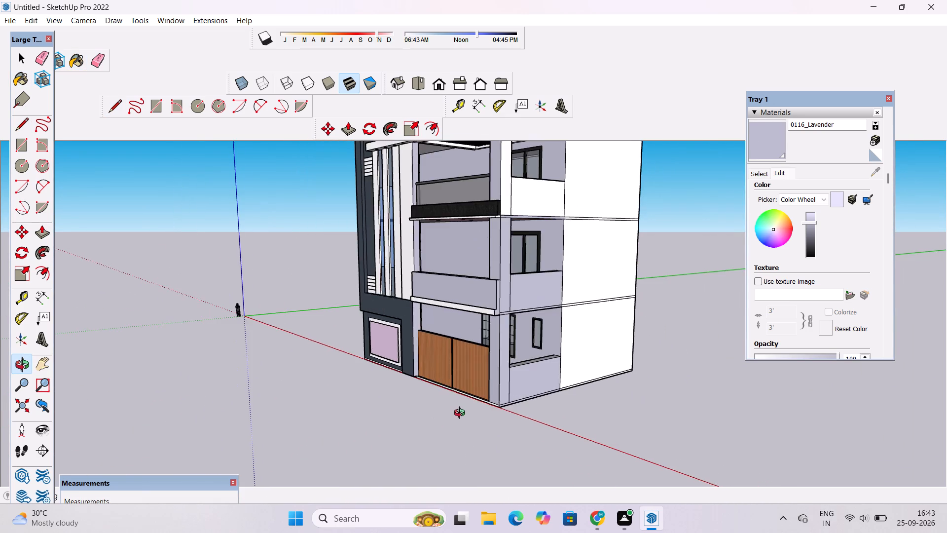
scroll(462, 414, "down", 6)
left_click_drag(417, 379, 603, 380)
scroll(516, 341, "up", 6)
scroll(502, 391, "up", 5)
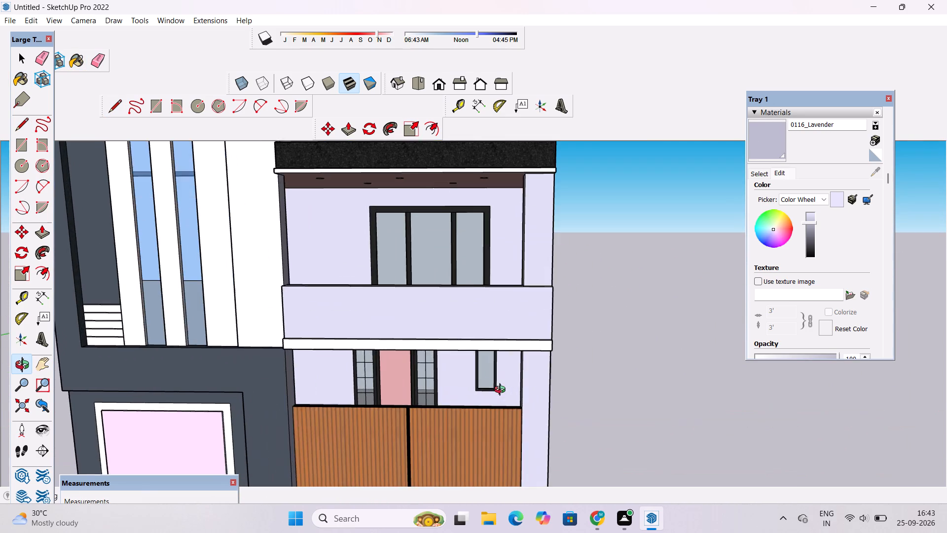
left_click_drag(547, 385, 467, 395)
left_click(465, 395)
left_click_drag(455, 406, 458, 361, "shift")
scroll(458, 357, "down", 3)
left_click_drag(456, 395, 461, 414)
left_click_drag(392, 397, 523, 427)
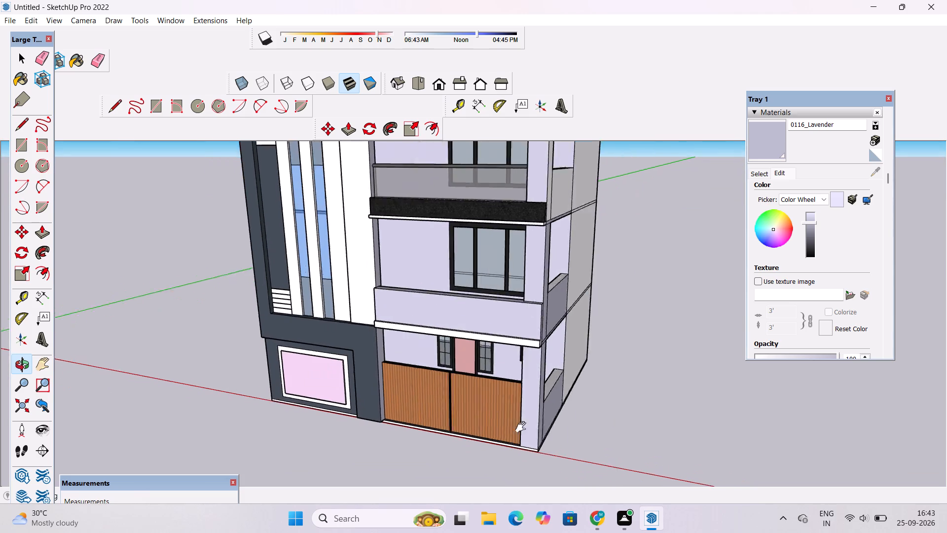
left_click_drag(523, 427, 531, 431)
left_click_drag(504, 417, 559, 374)
scroll(557, 365, "down", 5)
left_click_drag(564, 358, 461, 386, "shift")
left_click(460, 386, "shift")
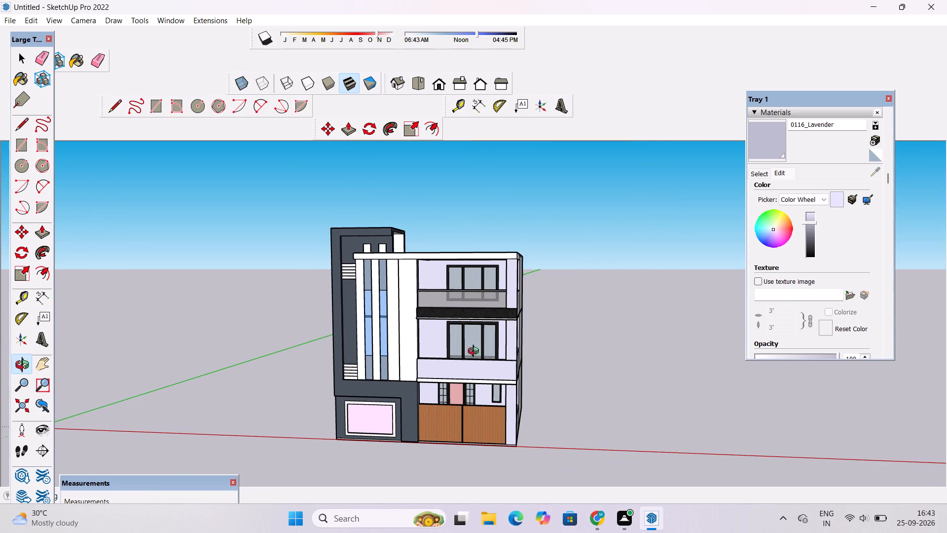
left_click_drag(517, 291, 530, 393)
scroll(470, 309, "up", 4)
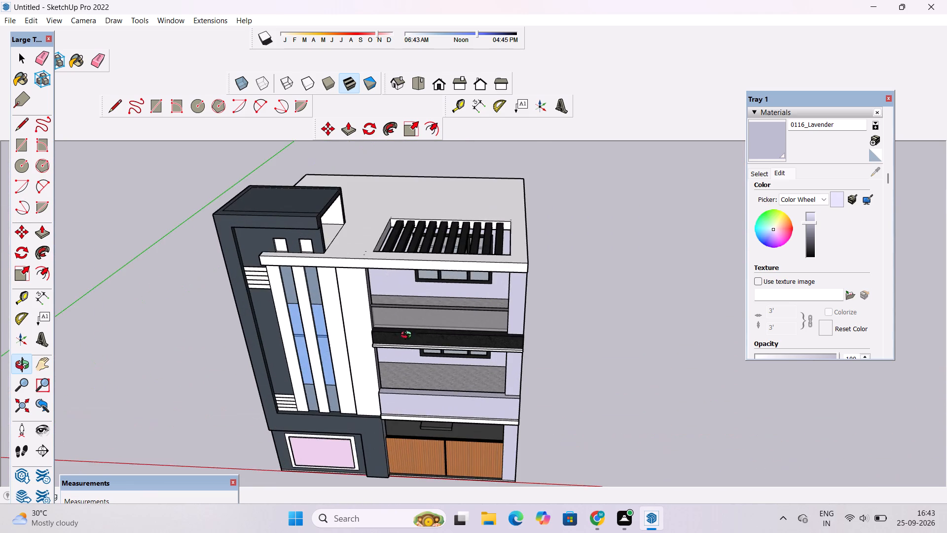
left_click_drag(385, 345, 304, 345)
left_click(300, 345)
left_click_drag(288, 345, 464, 345)
left_click_drag(480, 385, 577, 304)
left_click_drag(584, 309, 474, 308, "shift")
scroll(473, 308, "down", 4, "shift")
left_click_drag(467, 363, 464, 333, "shift")
left_click(464, 333, "shift")
scroll(467, 341, "up", 1)
left_click_drag(467, 341, 437, 343, "shift")
scroll(436, 343, "up", 2)
scroll(436, 343, "down", 1)
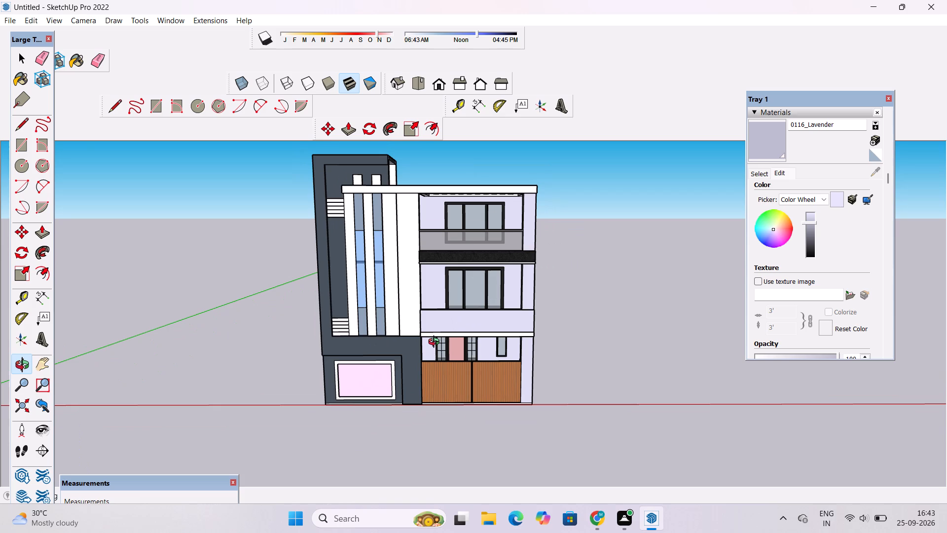
scroll(436, 343, "up", 1)
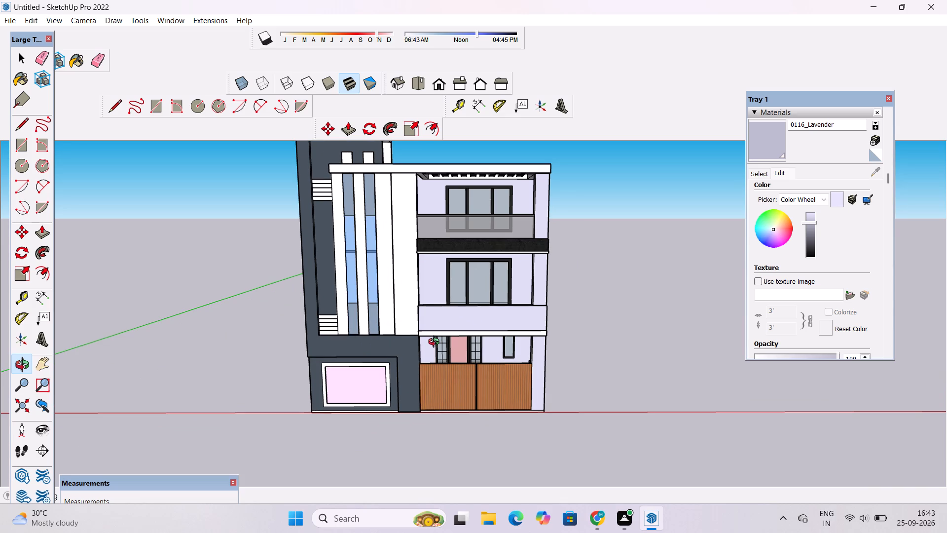
scroll(436, 343, "down", 1)
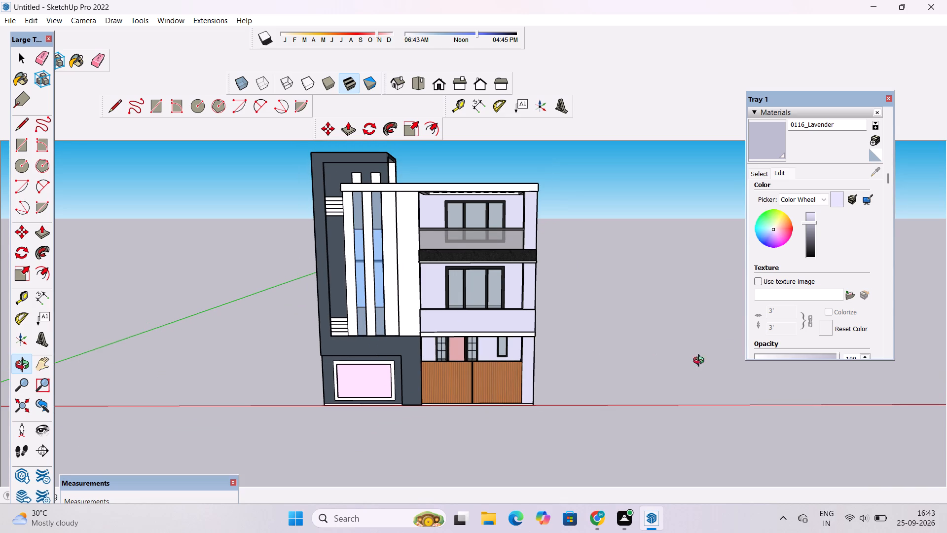
Paint the front faces of the middle and inner vertical strips beside the tall windows with Stone Vein Gray from the Stone materials.
left_click(764, 172)
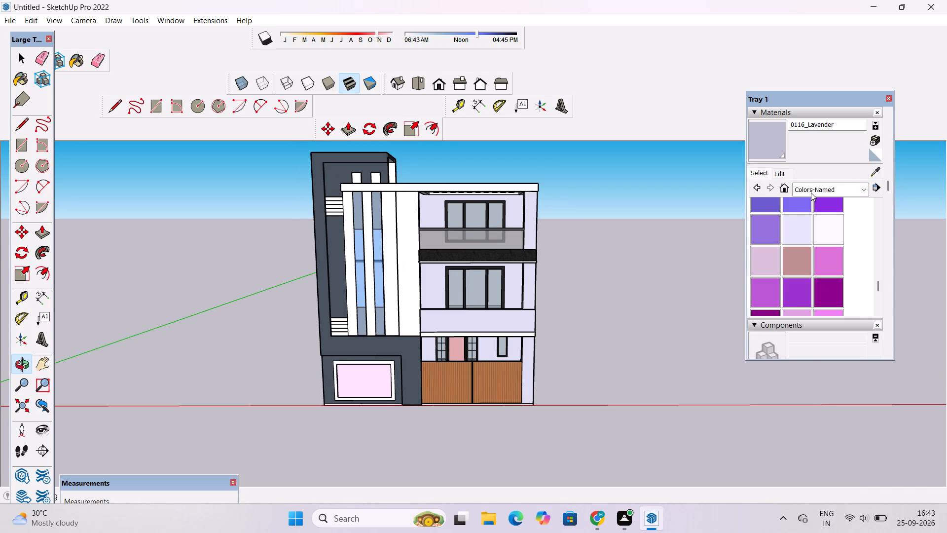
double_click(811, 192)
left_click(812, 194)
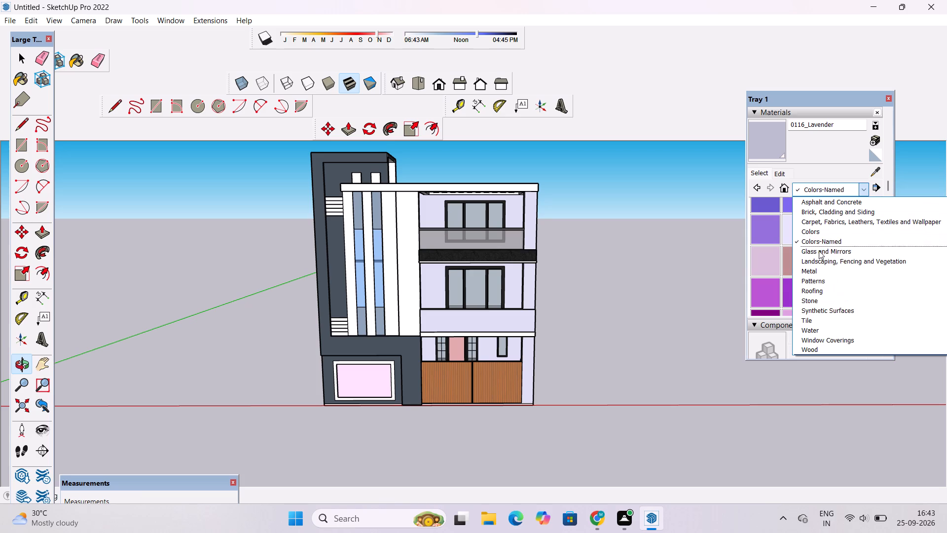
left_click(821, 300)
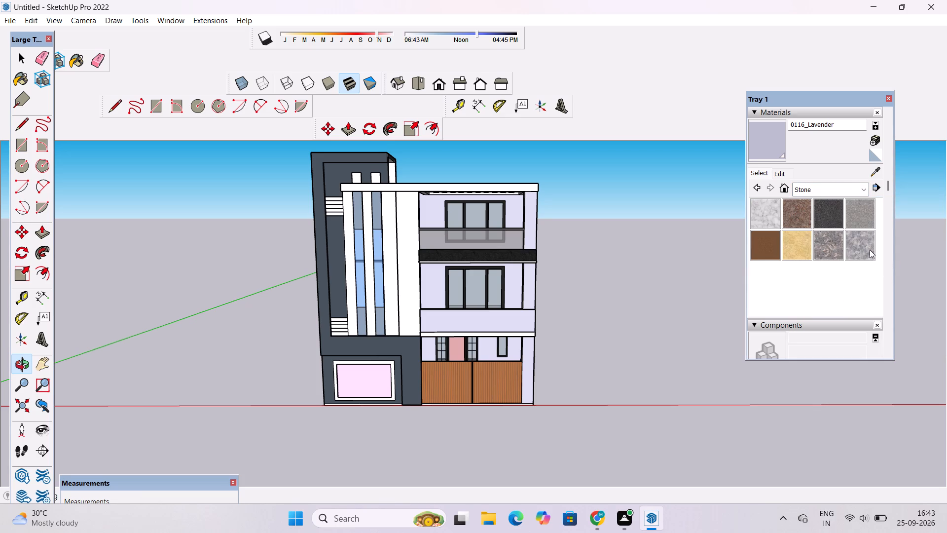
double_click(870, 251)
double_click(391, 224)
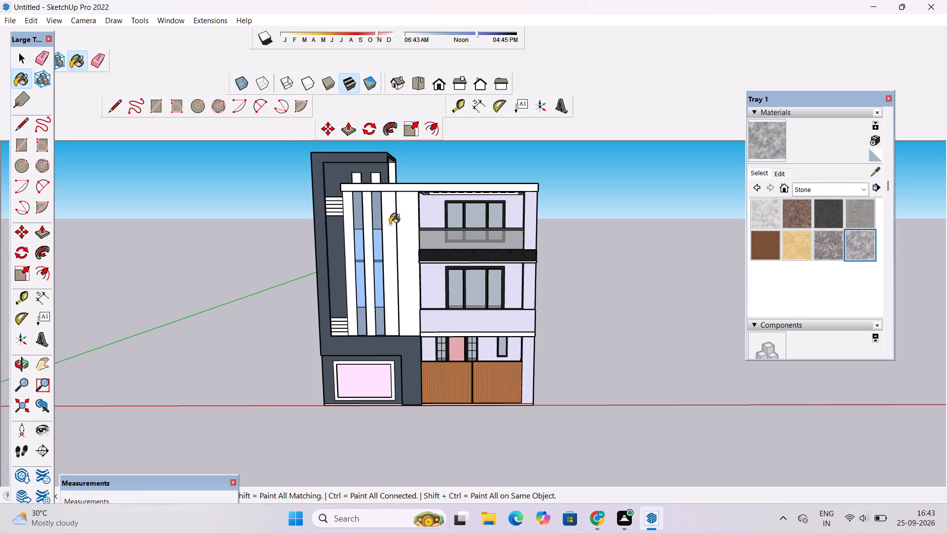
scroll(390, 224, "up", 8)
left_click(339, 202)
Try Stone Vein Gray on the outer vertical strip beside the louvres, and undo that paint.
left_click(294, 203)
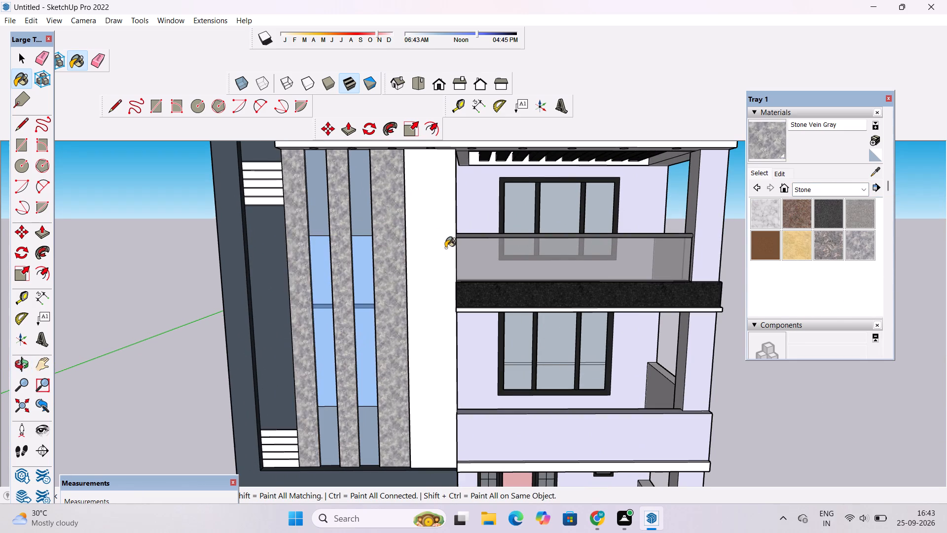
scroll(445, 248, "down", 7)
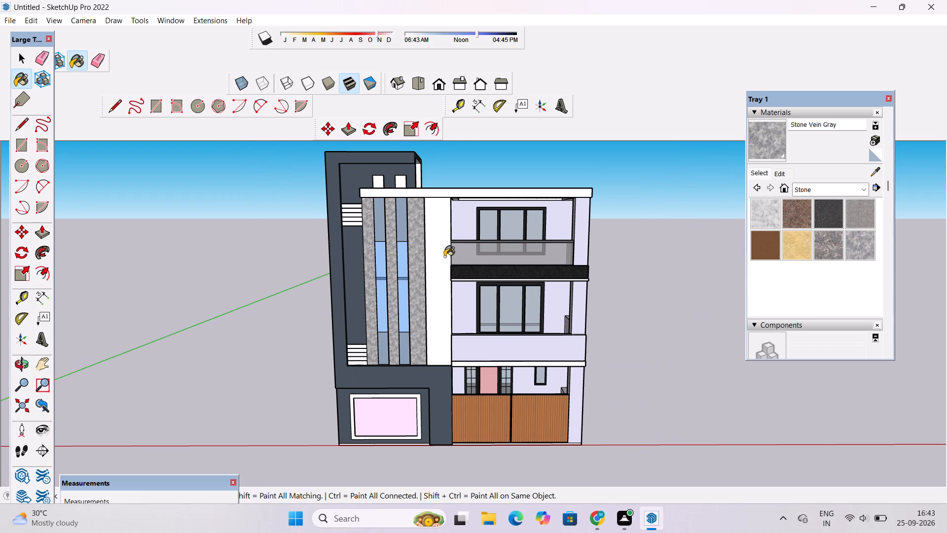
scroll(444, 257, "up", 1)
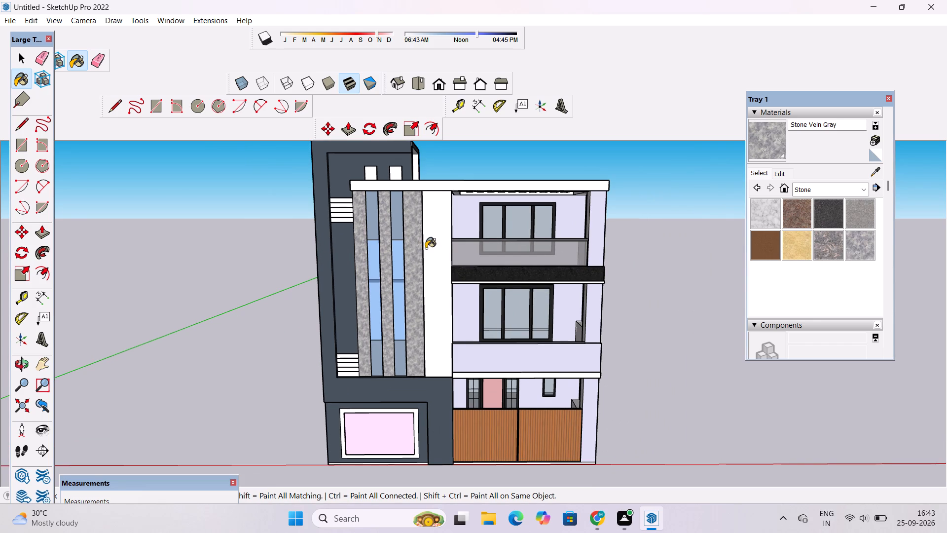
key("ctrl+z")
Paint the full-height wall panel next to the balconies with Stone Vein Gray.
left_click(436, 225)
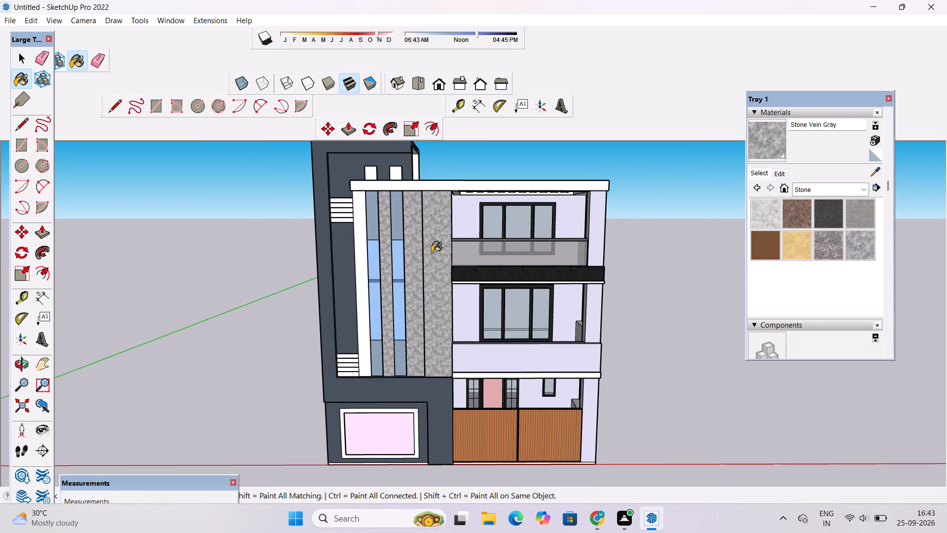
Paint the narrow louvre-facing side faces of the middle strip, inner strip and wall panel with Stone Vein Gray.
key("o")
left_click_drag(308, 275, 493, 317)
scroll(442, 282, "up", 9)
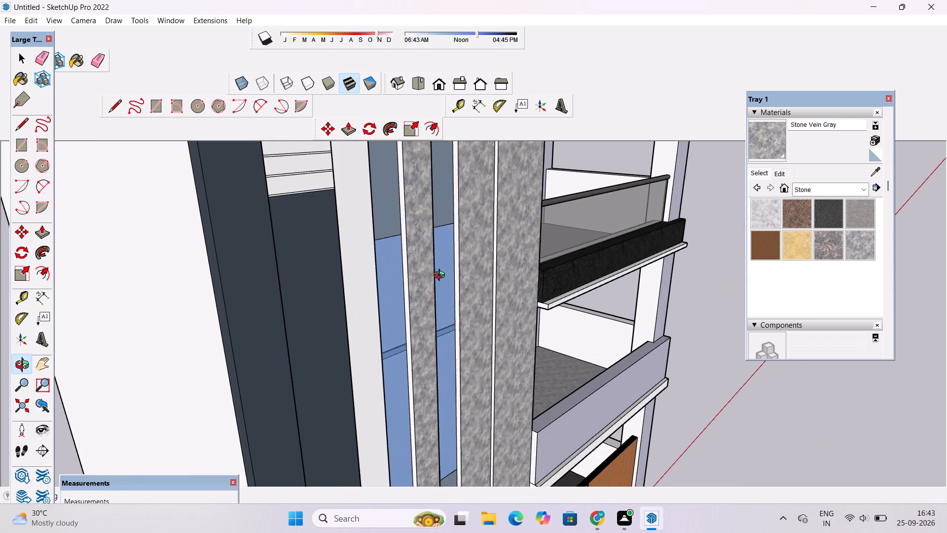
left_click_drag(441, 276, 403, 323, "shift")
left_click(403, 323, "shift")
left_click(767, 145)
scroll(339, 234, "up", 2)
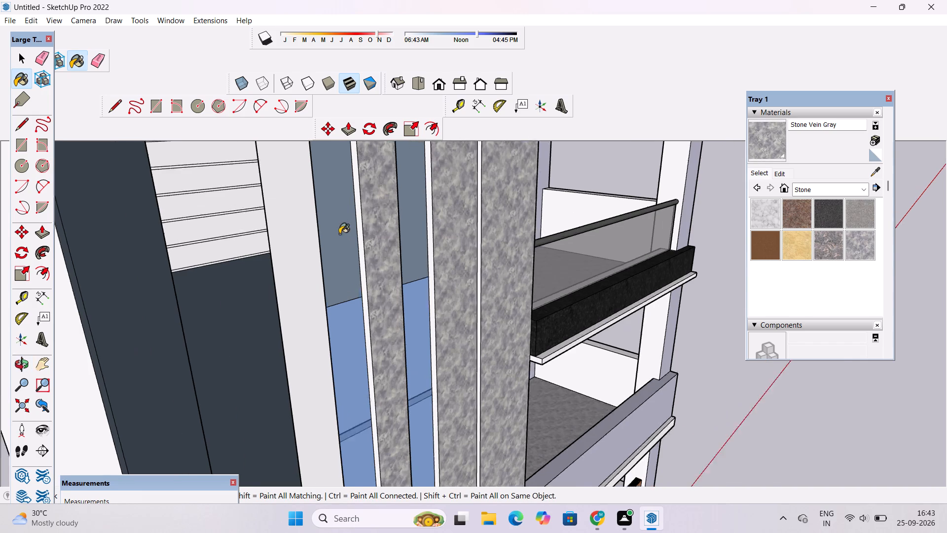
scroll(339, 234, "up", 8)
left_click(379, 202)
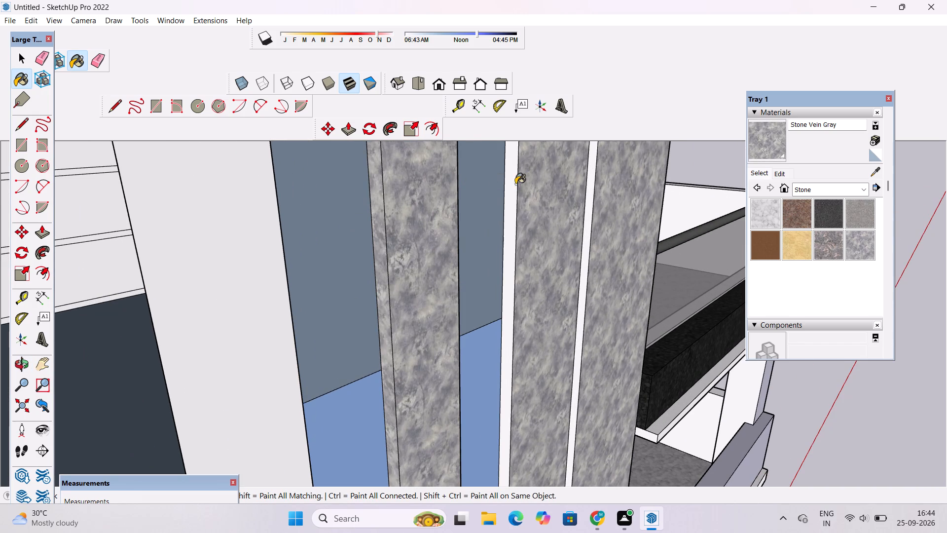
left_click(512, 186)
left_click(590, 185)
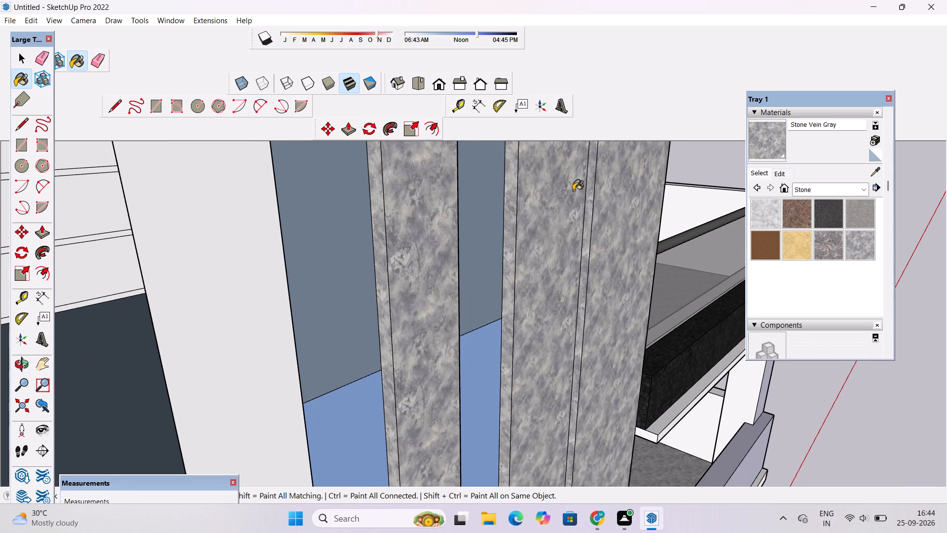
Paint the balcony-facing side face of the middle vertical strip between the tall windows with Stone Vein Gray.
key("o")
scroll(573, 200, "down", 2)
left_click_drag(598, 253, 277, 270)
left_click(277, 270)
left_click_drag(286, 274, 365, 308, "shift")
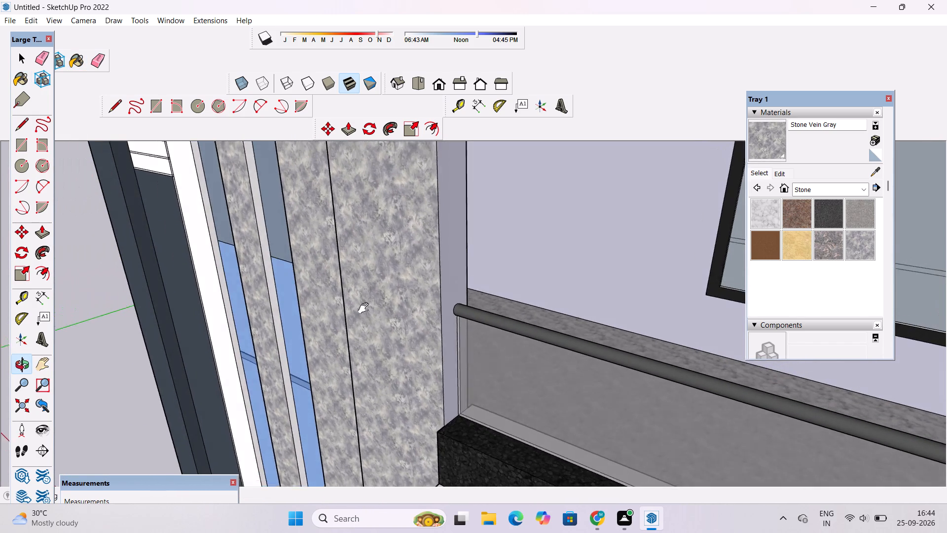
left_click_drag(365, 308, 369, 309, "shift")
left_click(779, 136)
scroll(329, 256, "up", 5)
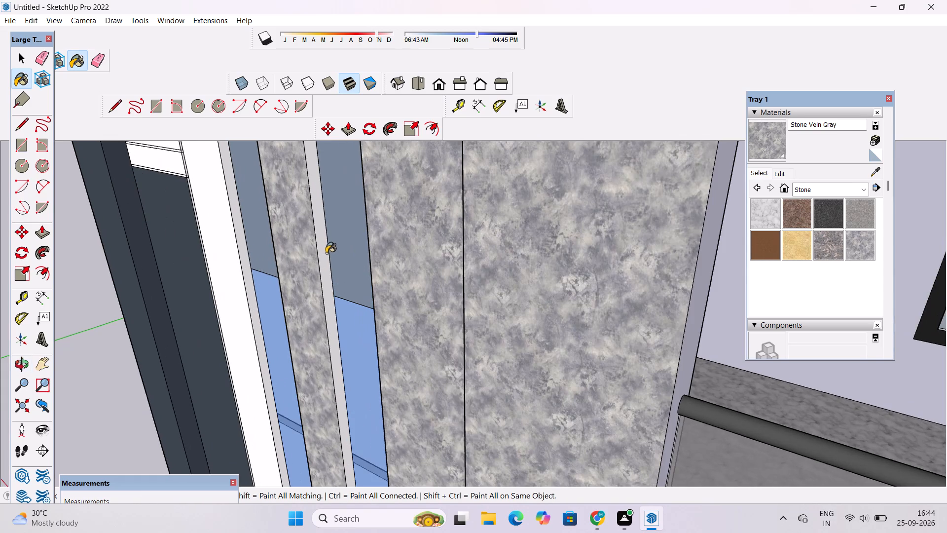
left_click(323, 250)
Paint the two thin base strips below the front of the dark ground-floor block with Stone Vein Gray.
key("o")
scroll(334, 259, "down", 18)
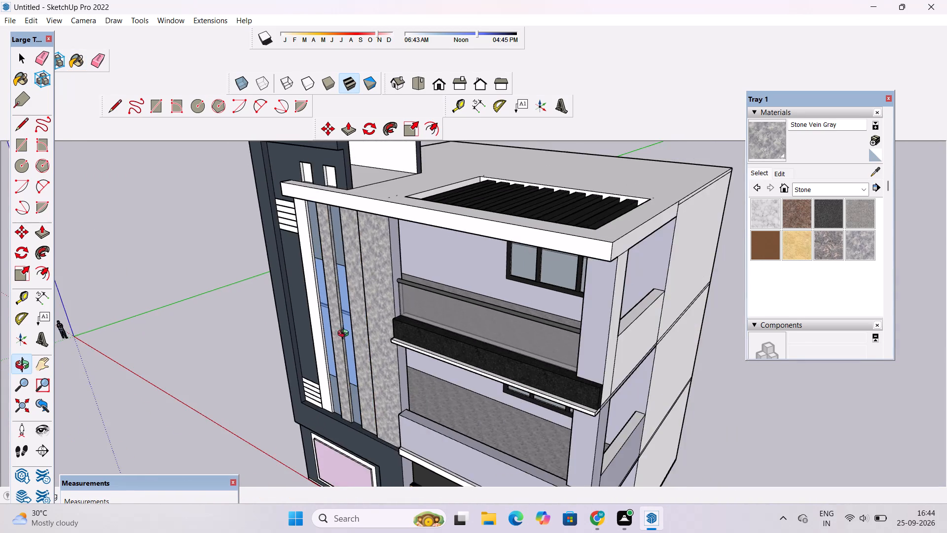
left_click_drag(349, 354, 403, 347)
left_click_drag(402, 360, 448, 280)
scroll(447, 278, "down", 6)
left_click_drag(398, 356, 461, 301)
left_click_drag(461, 334, 459, 281)
left_click_drag(448, 329, 449, 343)
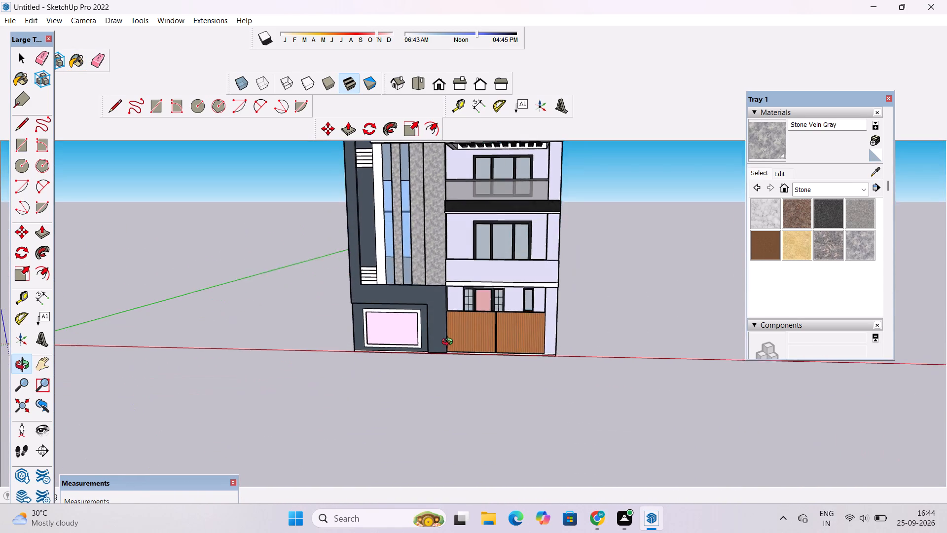
left_click_drag(449, 343, 450, 349)
scroll(397, 347, "up", 4)
left_click_drag(394, 341, 421, 293)
left_click_drag(422, 301, 451, 306, "shift")
left_click_drag(773, 142, 767, 146)
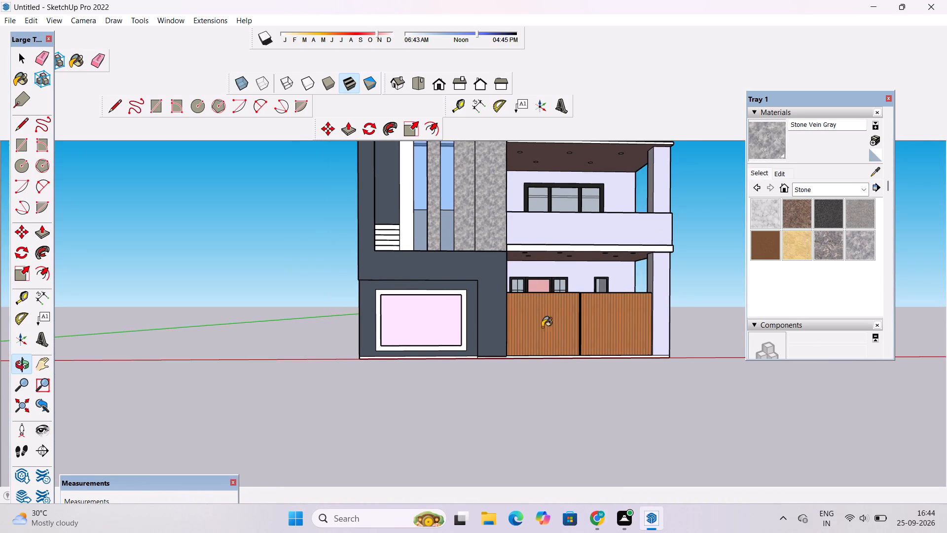
scroll(481, 391, "up", 16)
left_click(455, 306)
left_click(509, 305)
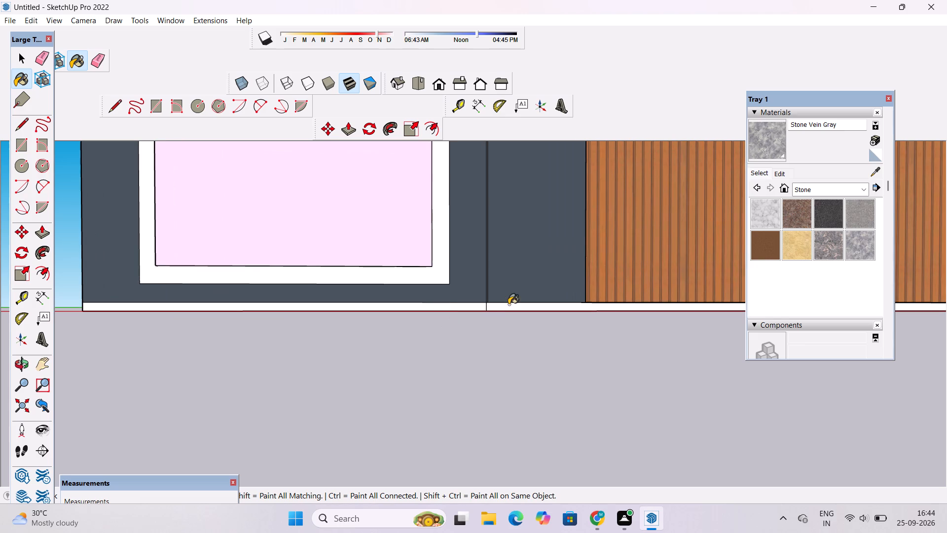
Review the whole front facade with its stone strips, base and lavender walls from farther away.
scroll(206, 318, "down", 17)
scroll(415, 299, "down", 8)
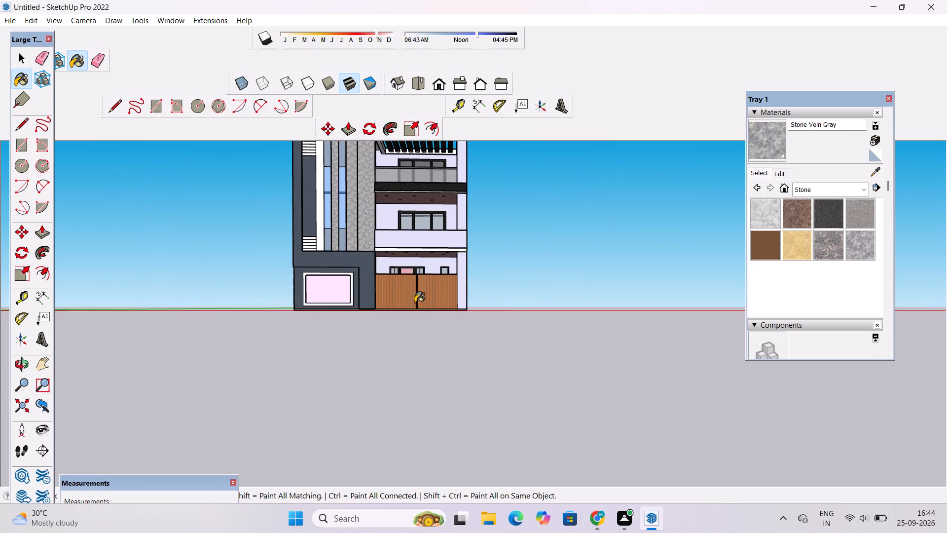
key("o")
scroll(415, 304, "down", 6)
left_click_drag(415, 307, 416, 357)
left_click_drag(426, 345, 419, 369, "shift")
scroll(406, 334, "up", 3)
left_click_drag(407, 330, 381, 325)
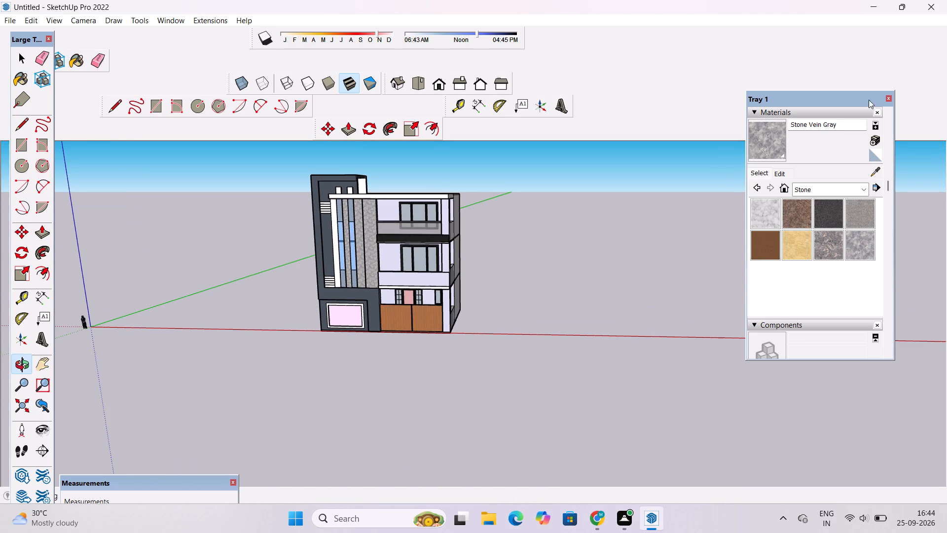
Close the materials tray and return to the Select tool.
left_click(887, 99)
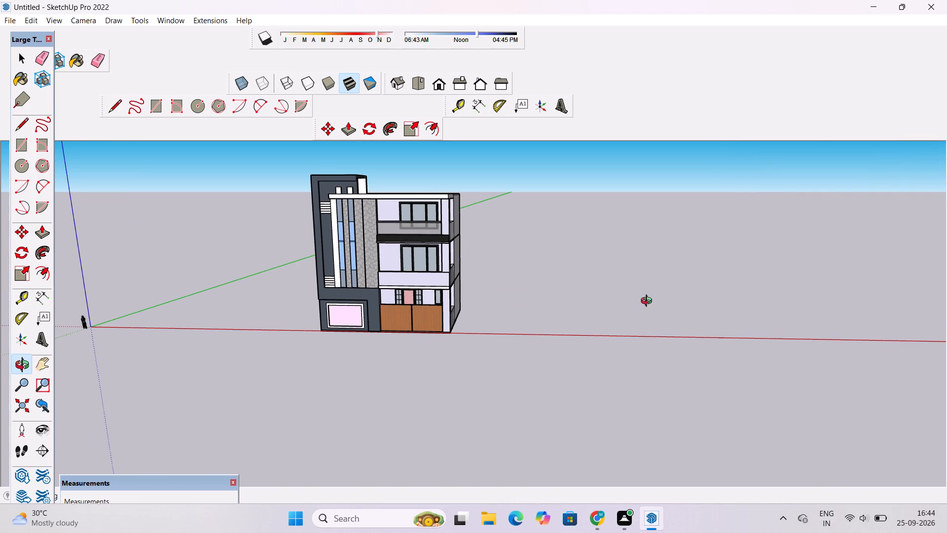
key("space")
key("space")
Save the model in the Downloads folder as HOUSE 2 in the SketchUp Models (*.skp) format.
key("ctrl+s")
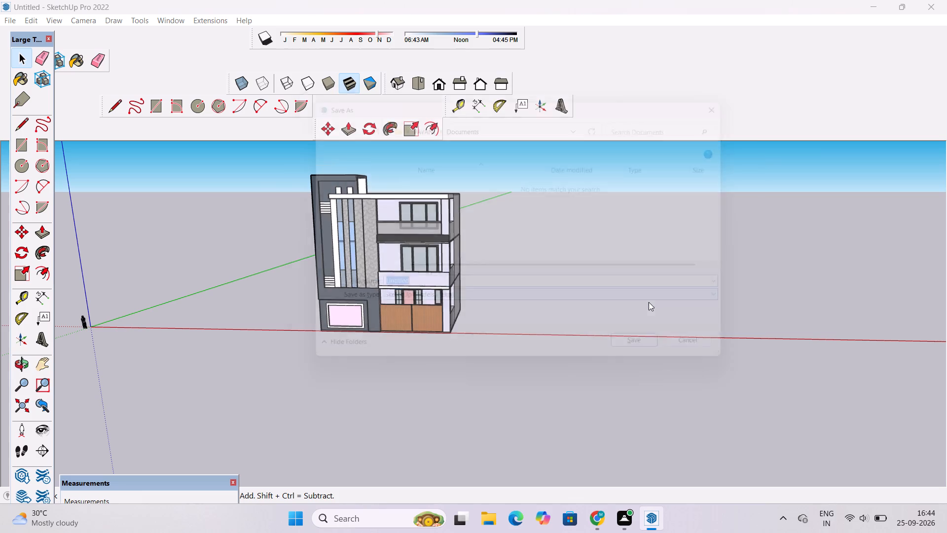
key("BackSpace")
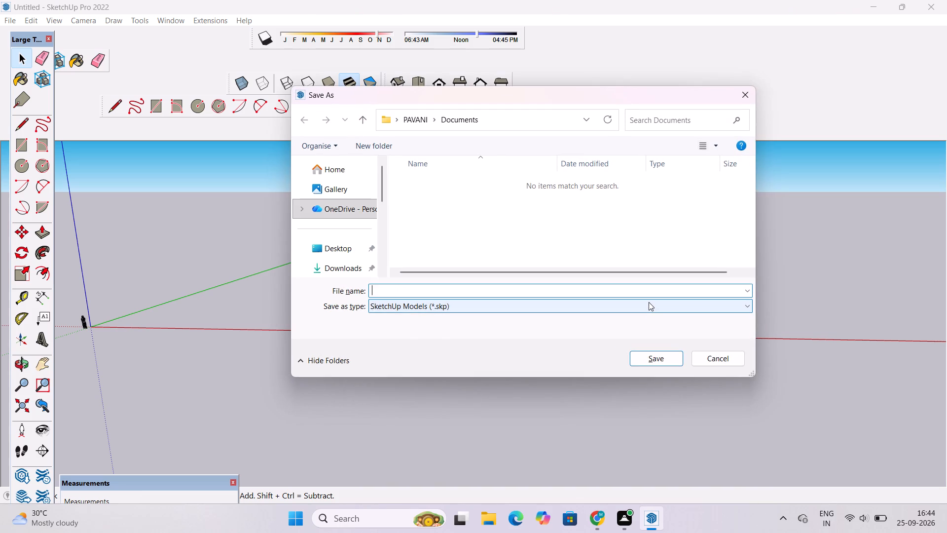
left_click(336, 274)
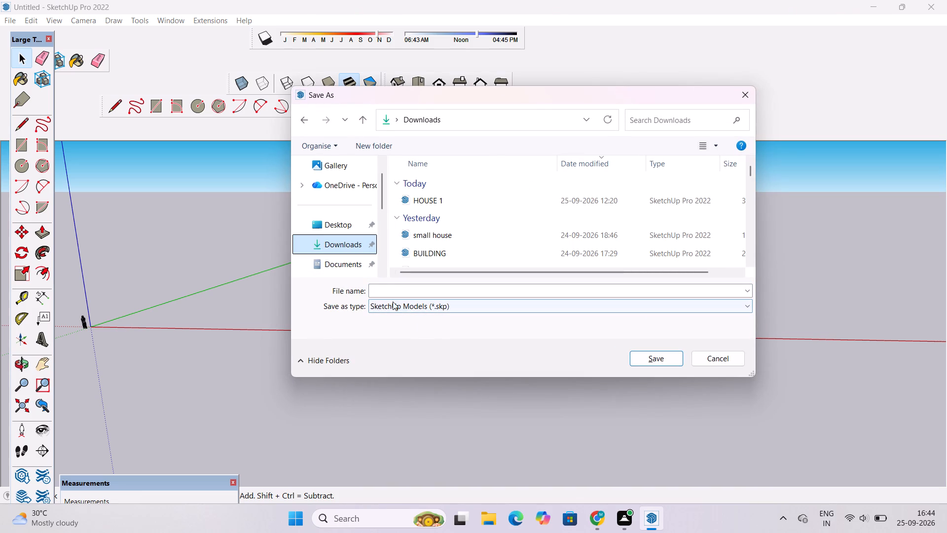
left_click(380, 293)
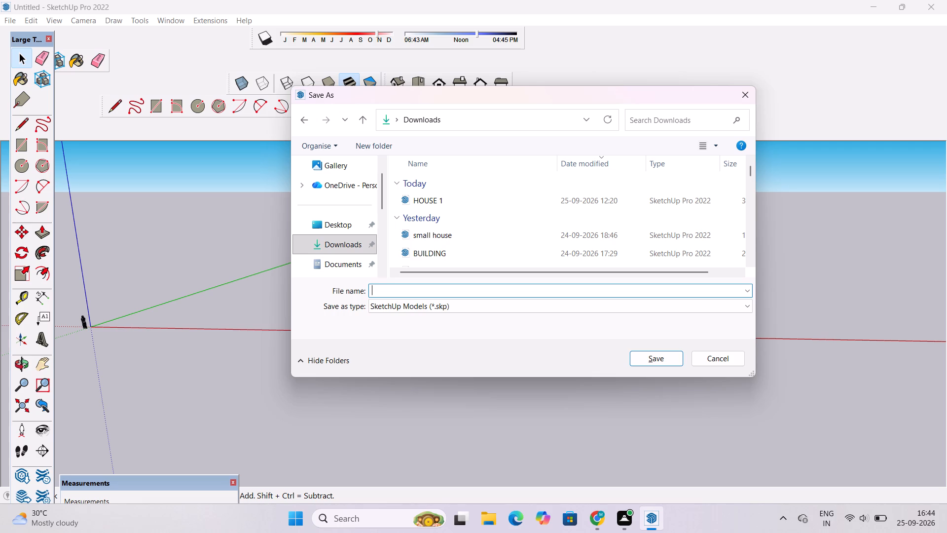
type("HOI")
key("BackSpace")
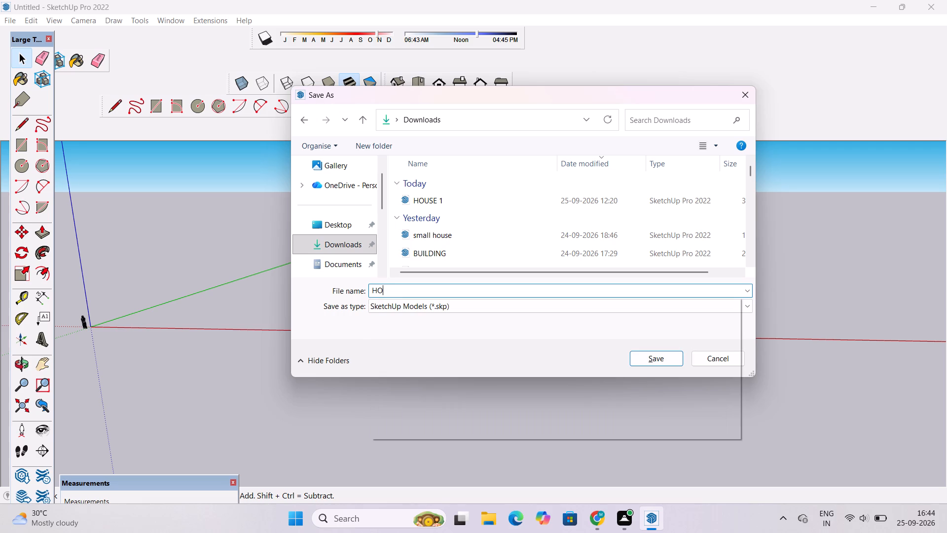
type("USE 2")
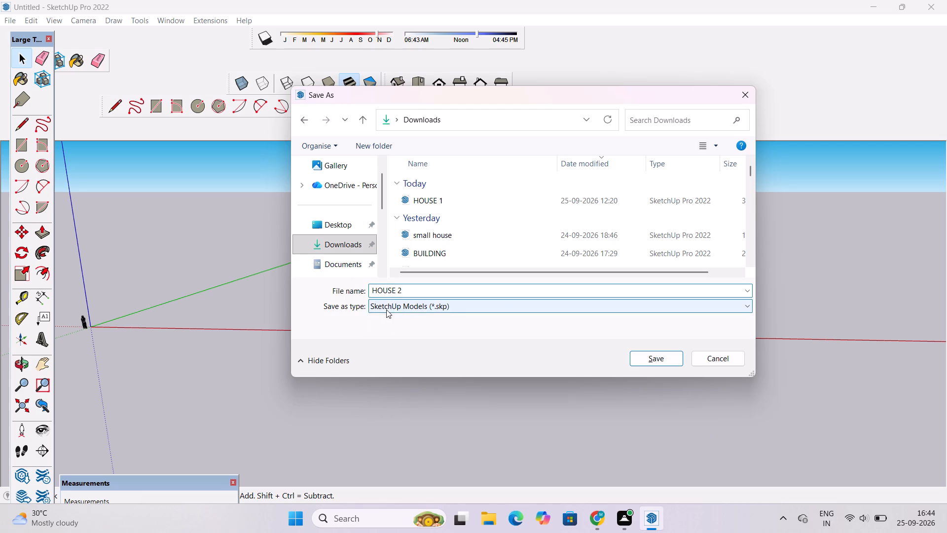
left_click(386, 309)
left_click(386, 303)
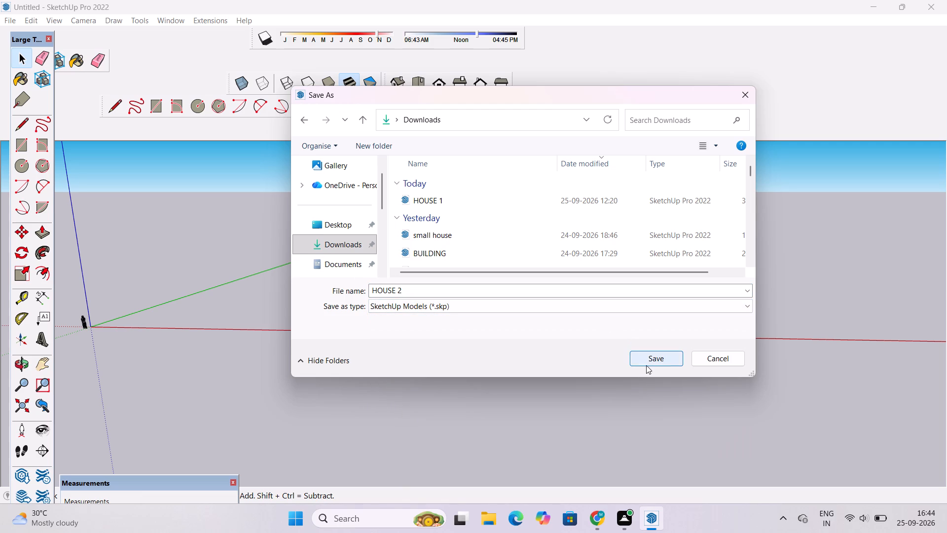
left_click(646, 360)
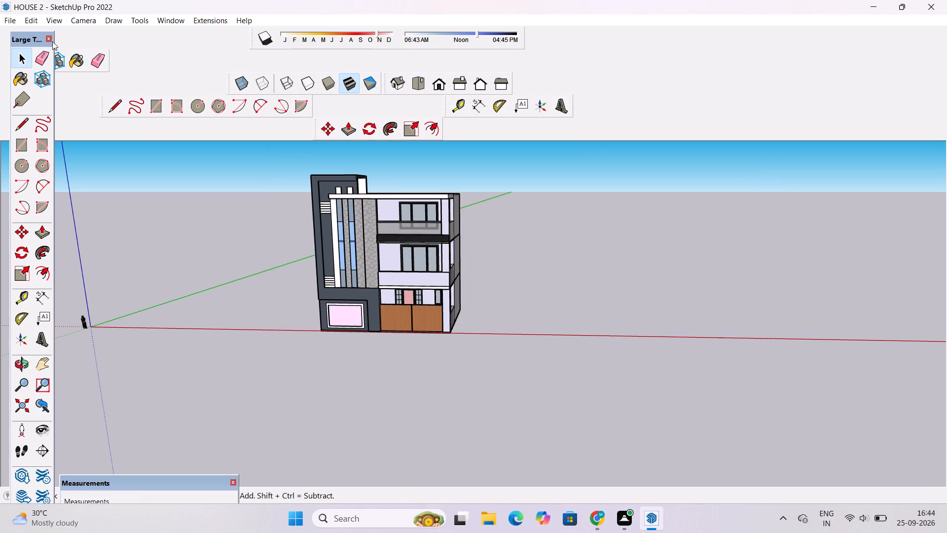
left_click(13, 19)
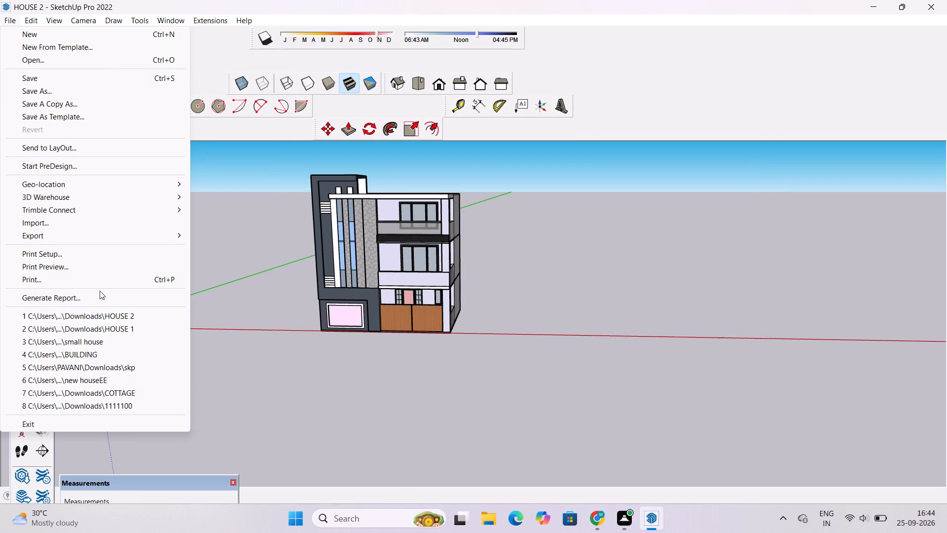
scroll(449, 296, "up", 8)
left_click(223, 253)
Inspect the finished house from the front, below, the side and above to check its exterior materials.
scroll(388, 275, "up", 4)
scroll(388, 275, "down", 2)
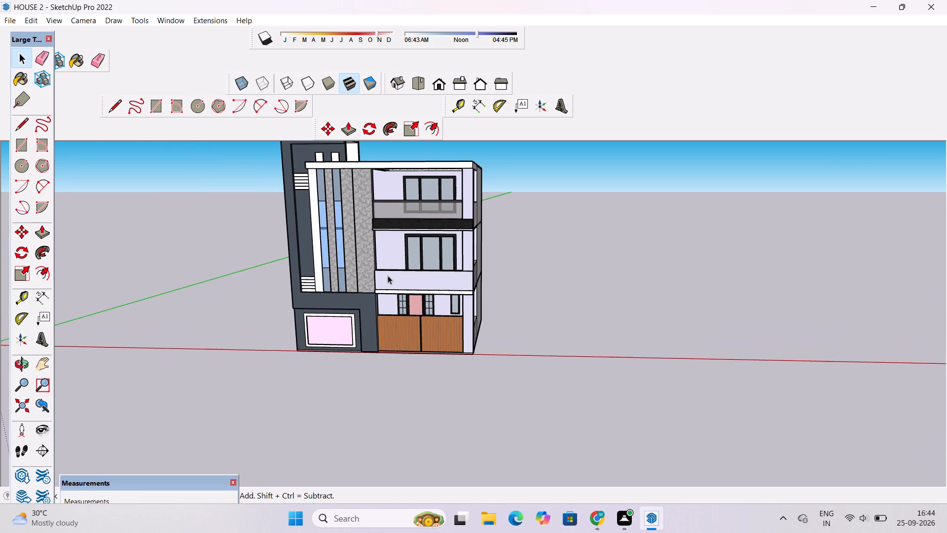
key("o")
scroll(390, 274, "down", 5)
left_click_drag(446, 309, 393, 207)
scroll(406, 237, "up", 9)
left_click_drag(396, 249, 409, 285)
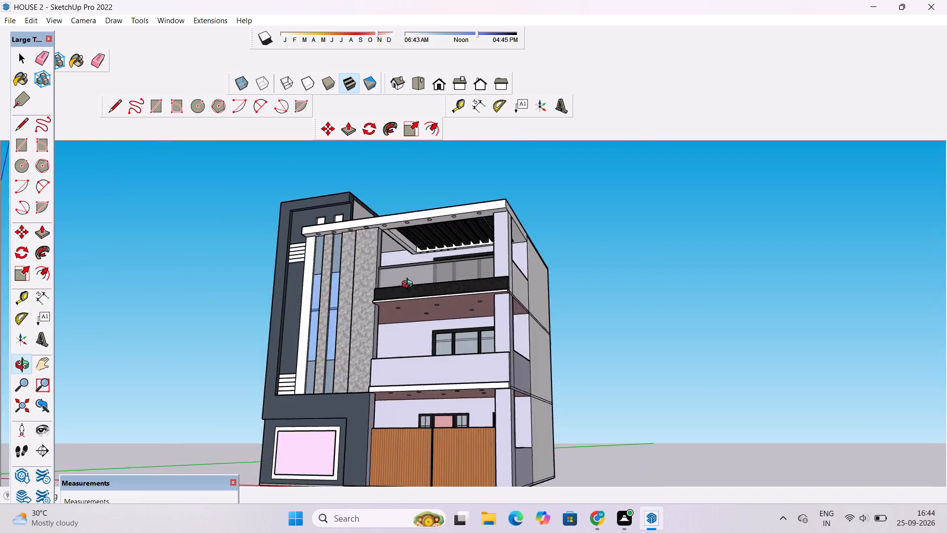
left_click_drag(409, 285, 263, 372)
scroll(338, 327, "down", 6)
left_click_drag(304, 333, 442, 355)
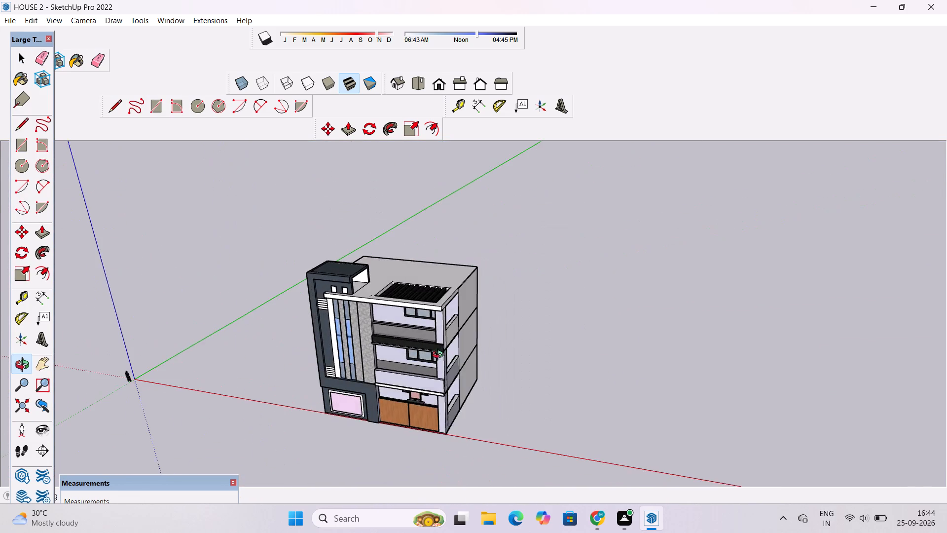
scroll(428, 356, "up", 6)
scroll(395, 334, "down", 12)
left_click_drag(380, 383, 390, 352)
scroll(389, 389, "up", 7)
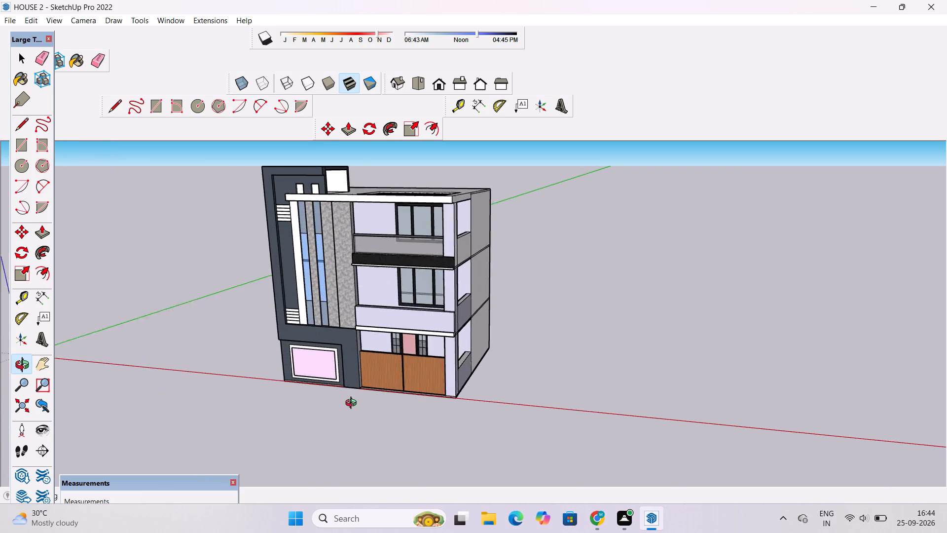
Export the angled front view of the house as a 2D graphic named HOUSE 2 PDF, in PDF File (*.pdf) format, in the Downloads folder.
scroll(353, 404, "up", 1)
left_click_drag(352, 395, 371, 384)
left_click(5, 17)
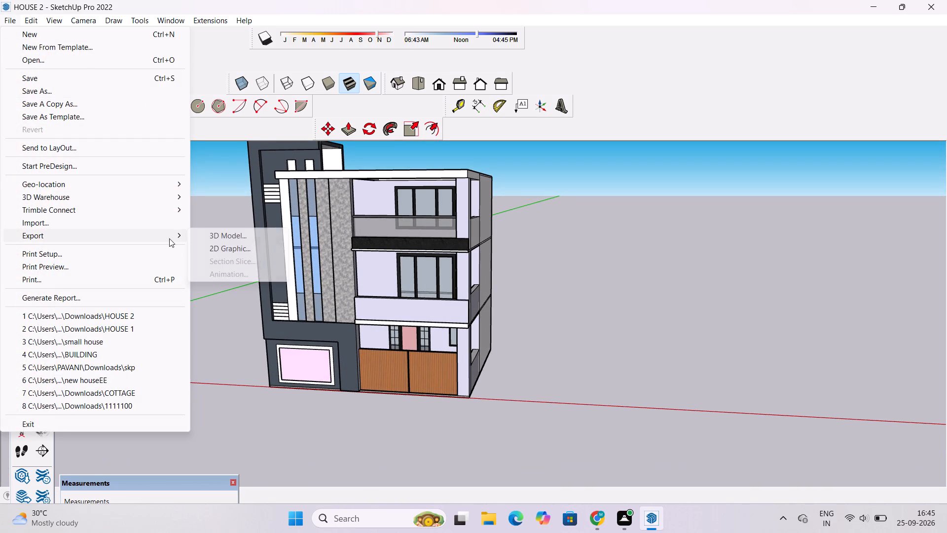
left_click(212, 248)
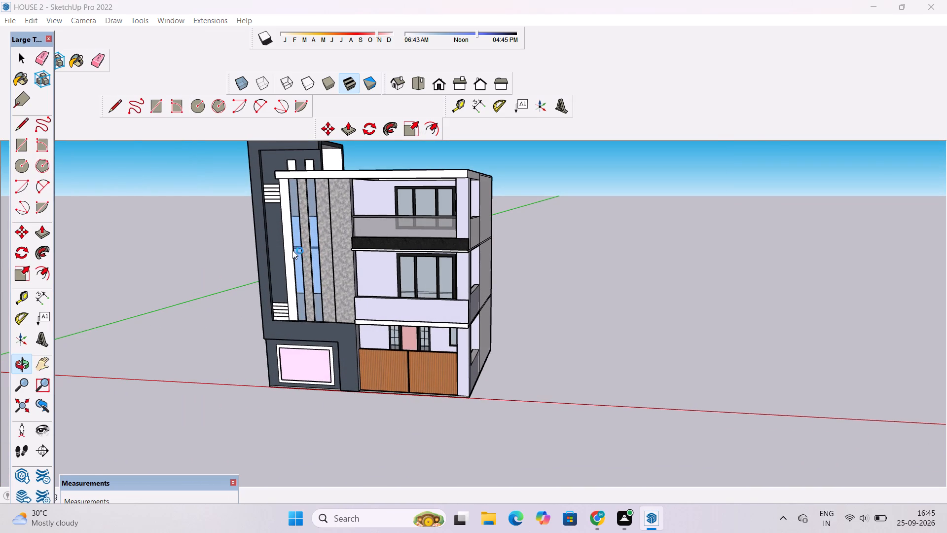
left_click(345, 274)
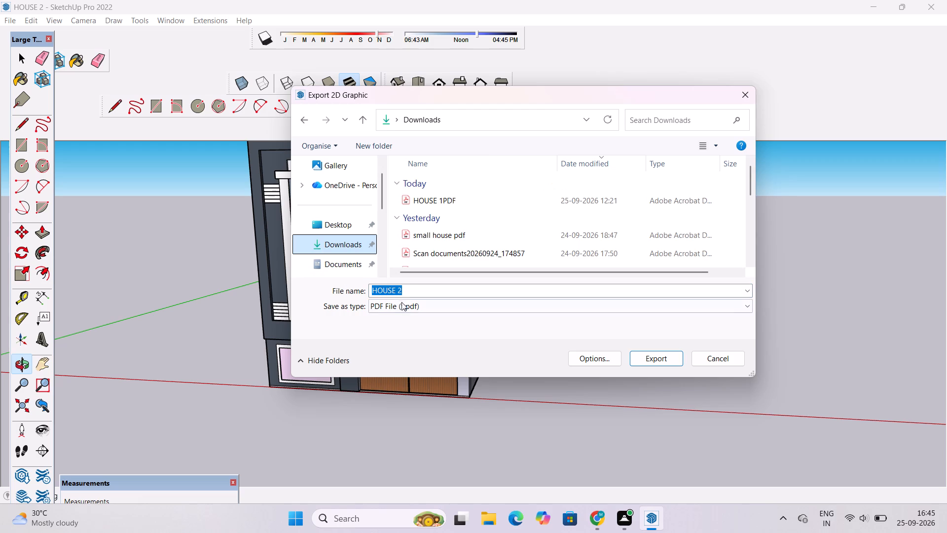
triple_click(408, 290)
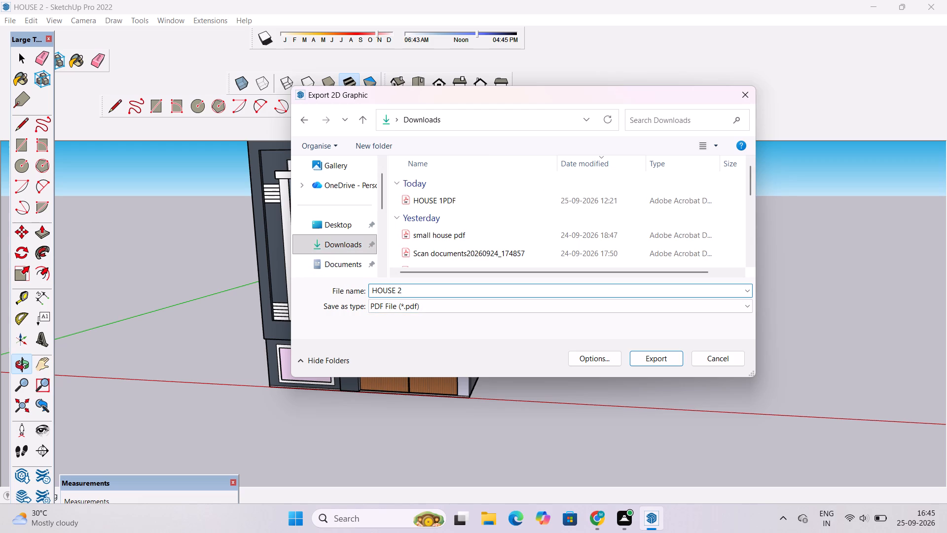
key("space")
type("PDF")
left_click(456, 305)
left_click(455, 305)
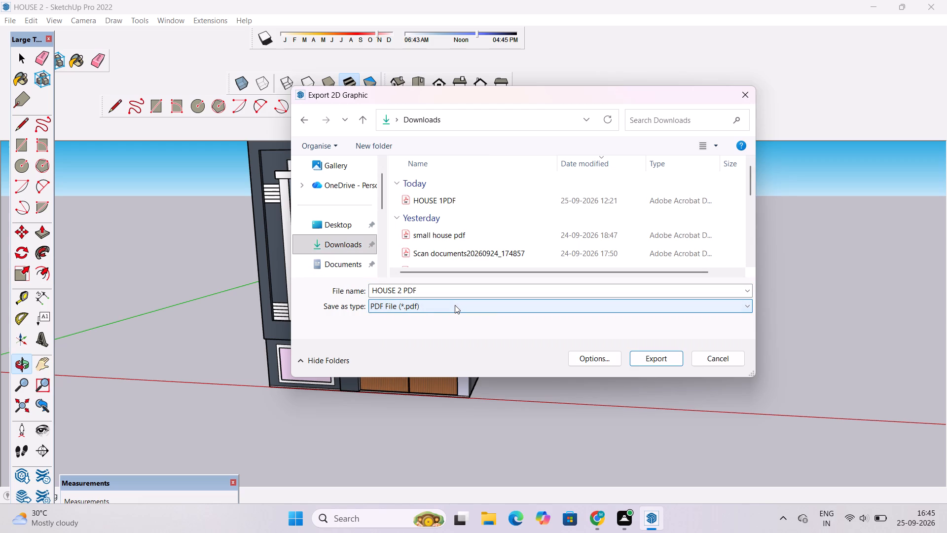
left_click(641, 360)
scroll(503, 318, "down", 2)
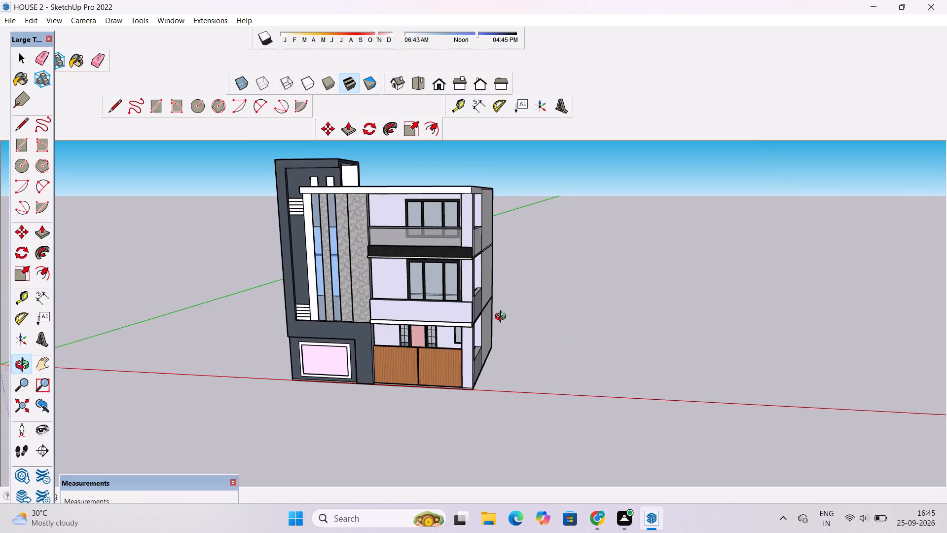
scroll(503, 318, "down", 2)
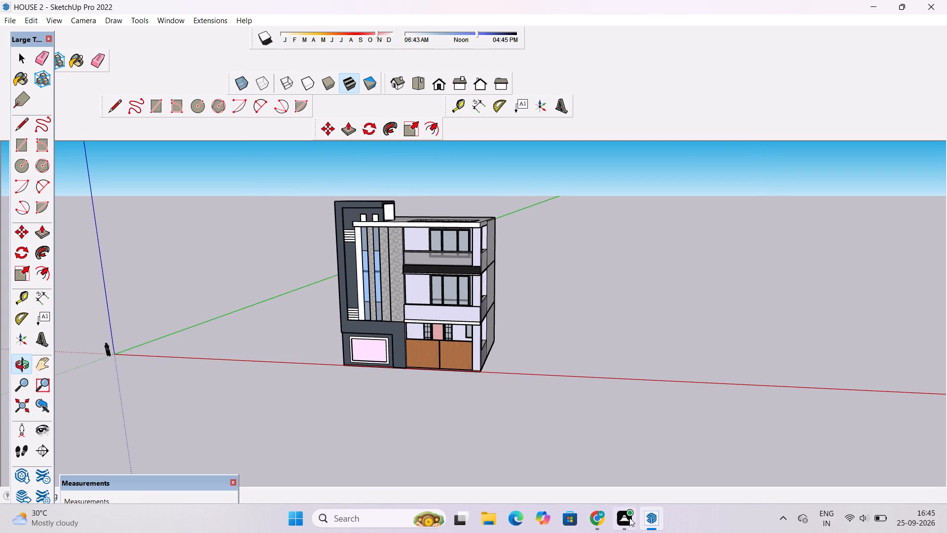